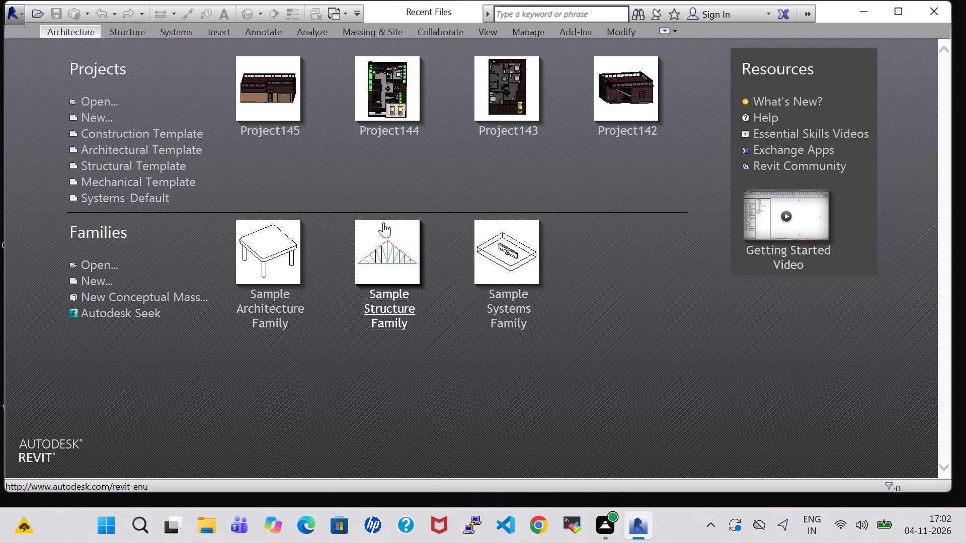
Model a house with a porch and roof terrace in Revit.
Create a new project from the Architectural Template.
{"action": "left_click", "coordinate": [106, 114]}
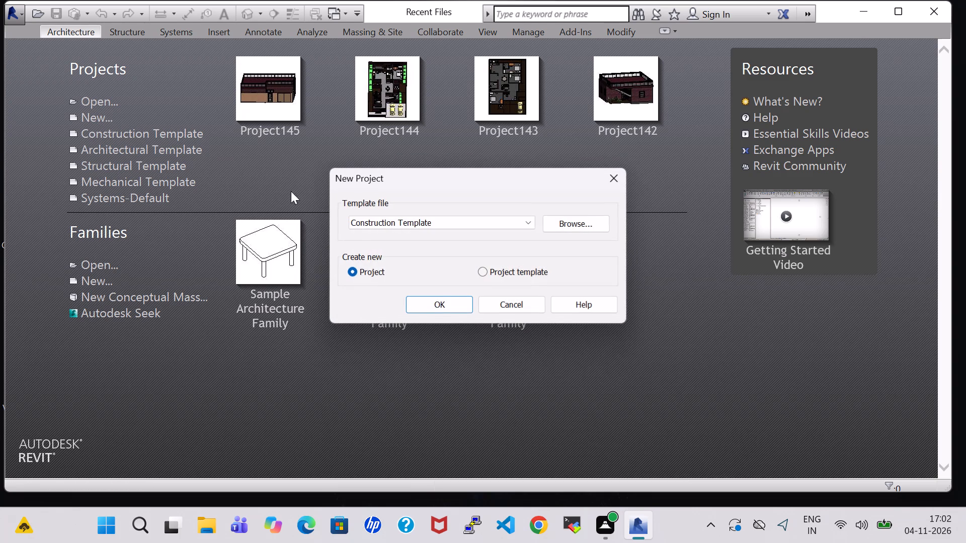
{"action": "left_click", "coordinate": [473, 225]}
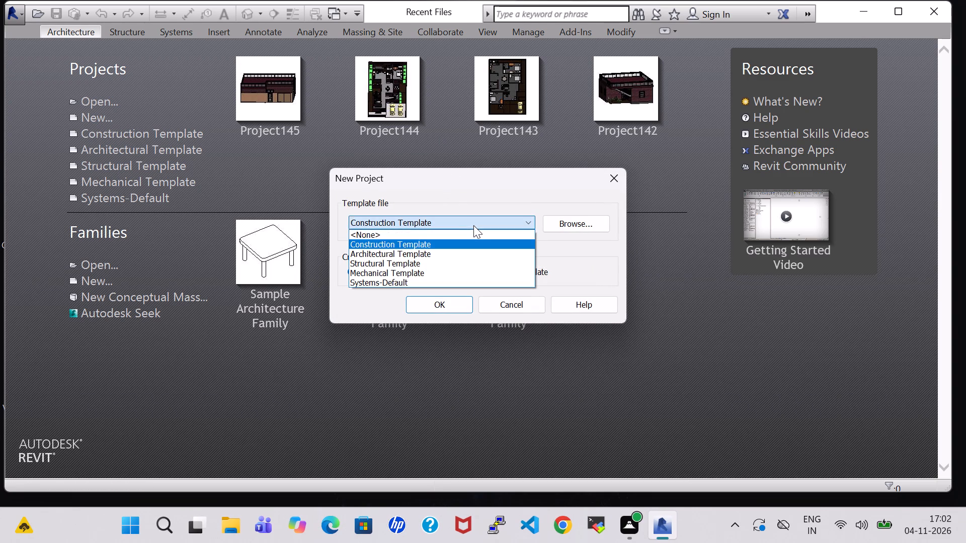
{"action": "left_click", "coordinate": [457, 256]}
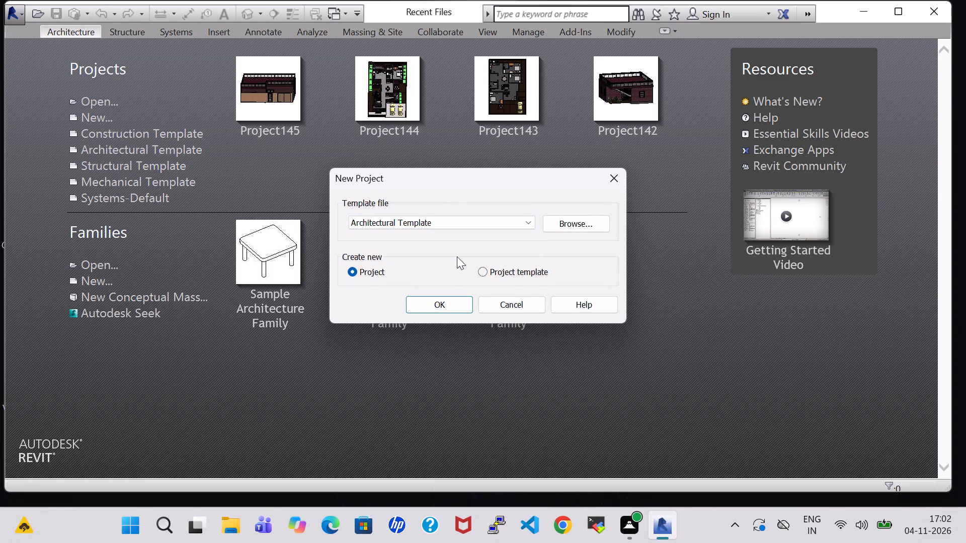
{"action": "left_click", "coordinate": [434, 306]}
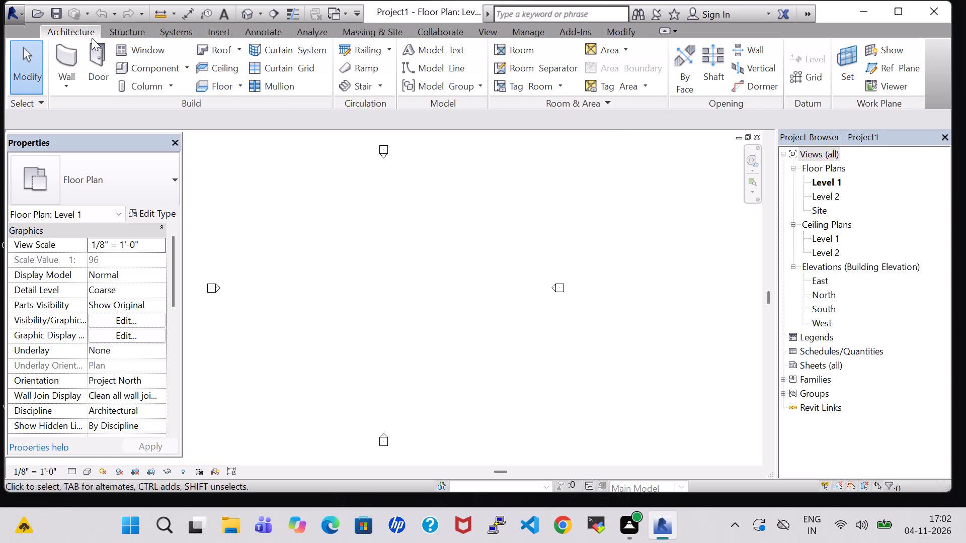
Draw a closed rectangle of Generic - 8" walls on Level 1, 41' long and about 30'-10" deep.
{"action": "left_click", "coordinate": [74, 45]}
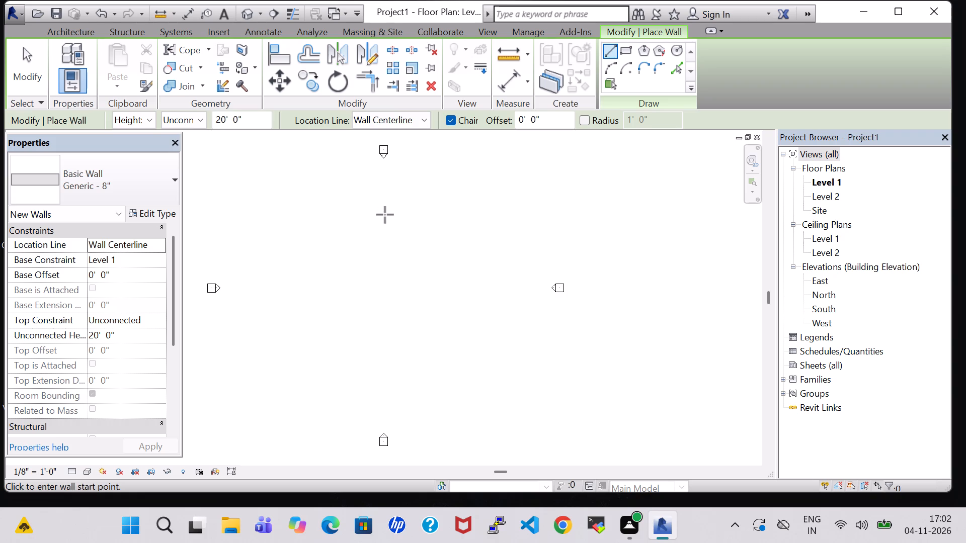
{"action": "left_click", "coordinate": [319, 210]}
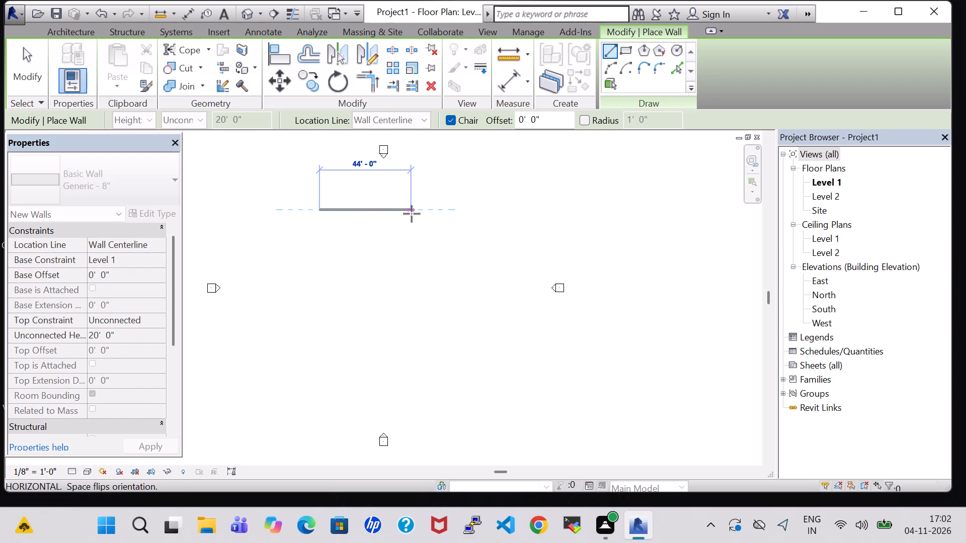
{"action": "scroll", "coordinate": [406, 214], "scroll_direction": "up", "scroll_amount": 5}
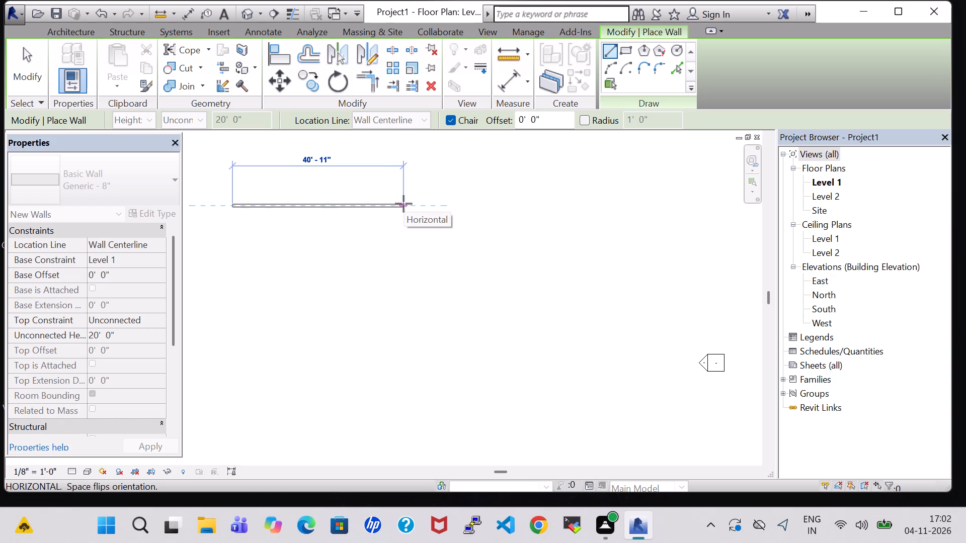
{"action": "type", "text": "41"}
{"action": "key", "text": "Return"}
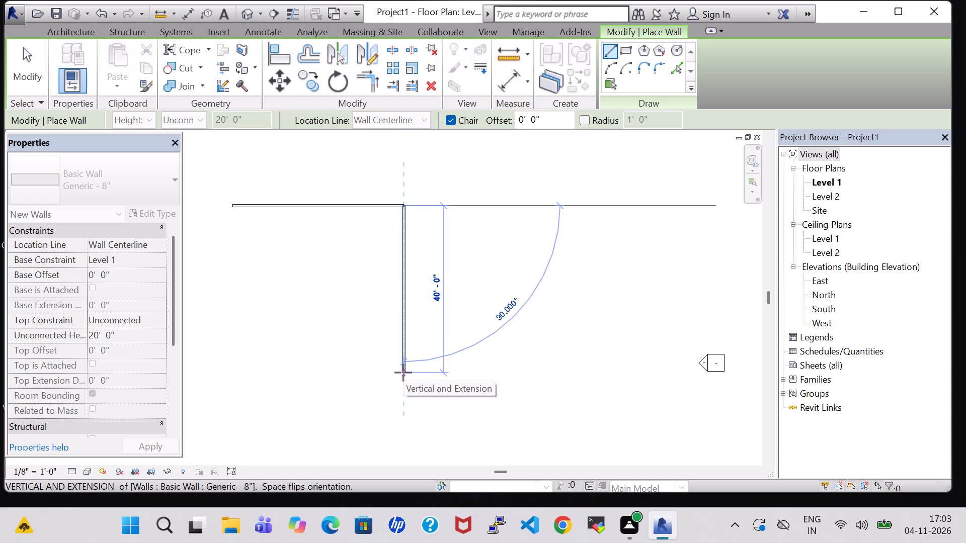
{"action": "left_click", "coordinate": [406, 334]}
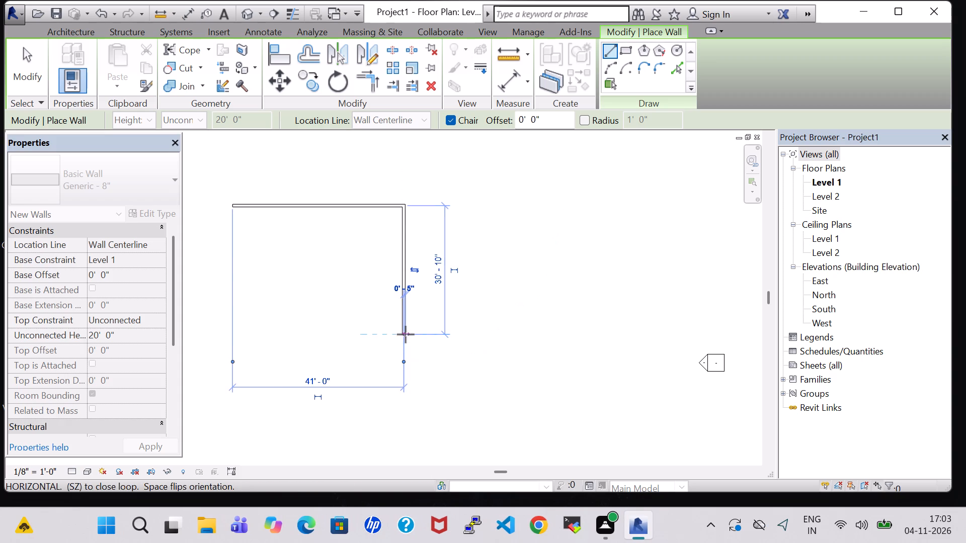
{"action": "left_click", "coordinate": [229, 342]}
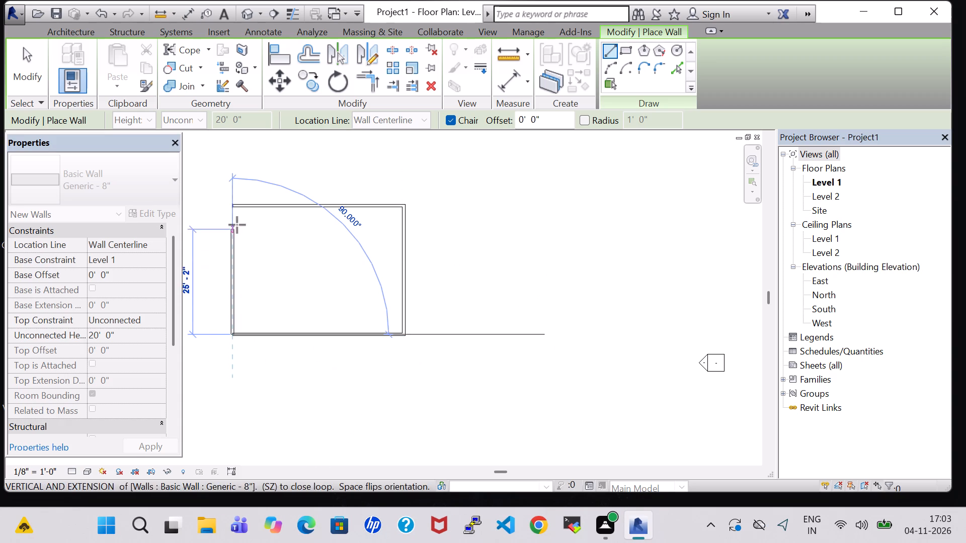
{"action": "left_click", "coordinate": [239, 206]}
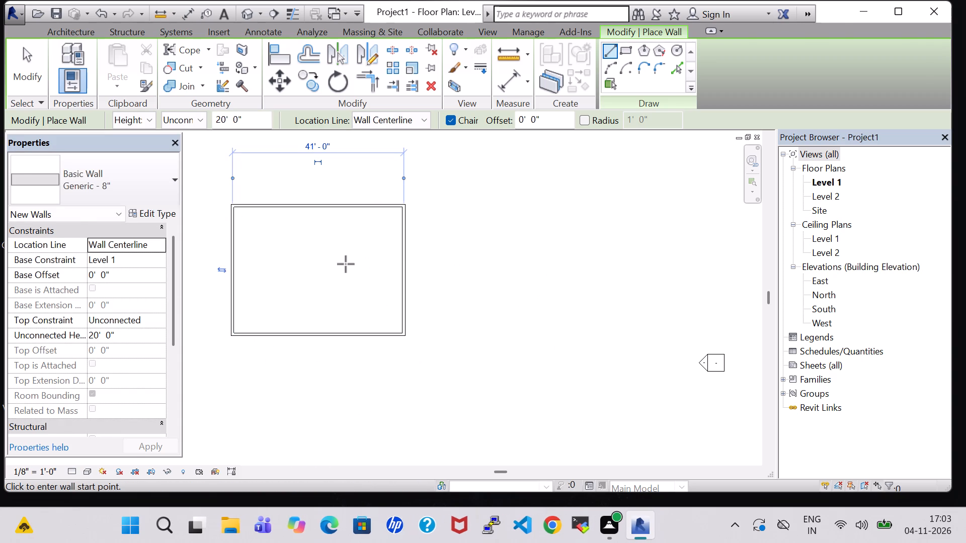
{"action": "key", "text": "Escape"}
{"action": "key", "text": "Escape"}
Set the unconnected height of the rectangle's upper horizontal wall to 10'.
{"action": "scroll", "coordinate": [346, 264], "scroll_direction": "down", "scroll_amount": 1}
{"action": "middle_click_drag", "start_coordinate": [346, 264], "coordinate": [466, 270]}
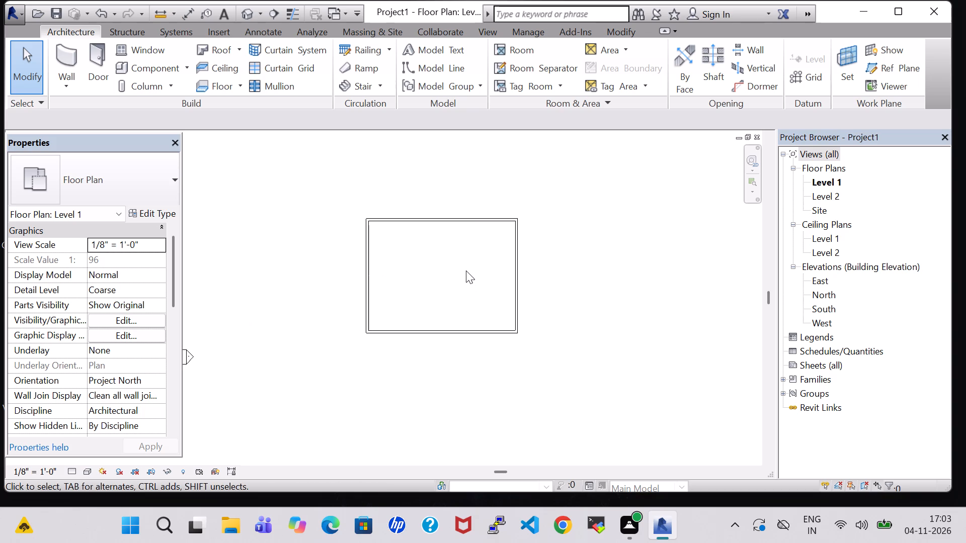
{"action": "scroll", "coordinate": [466, 270], "scroll_direction": "up", "scroll_amount": 3}
{"action": "middle_click_drag", "start_coordinate": [462, 271], "coordinate": [472, 270]}
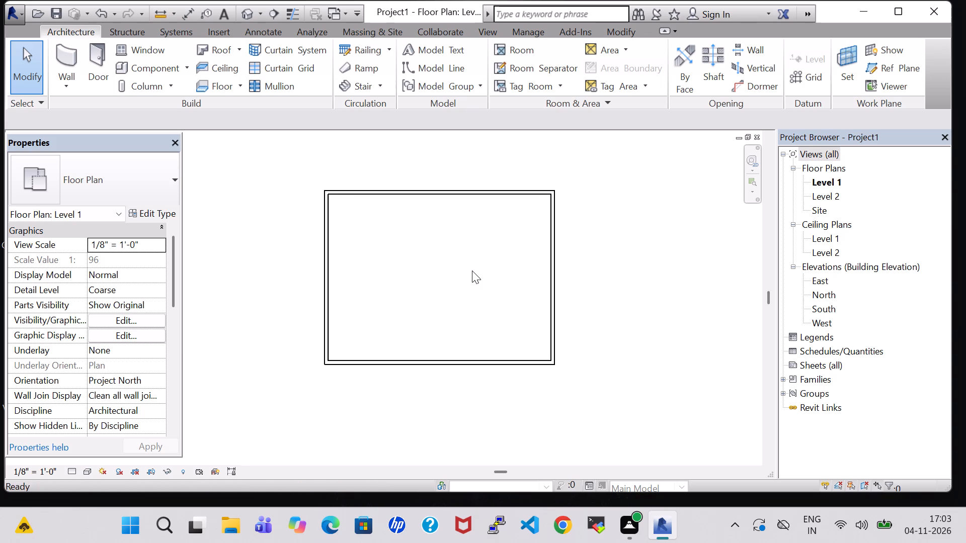
{"action": "scroll", "coordinate": [472, 270], "scroll_direction": "up", "scroll_amount": 1}
{"action": "middle_click_drag", "start_coordinate": [472, 270], "coordinate": [482, 270]}
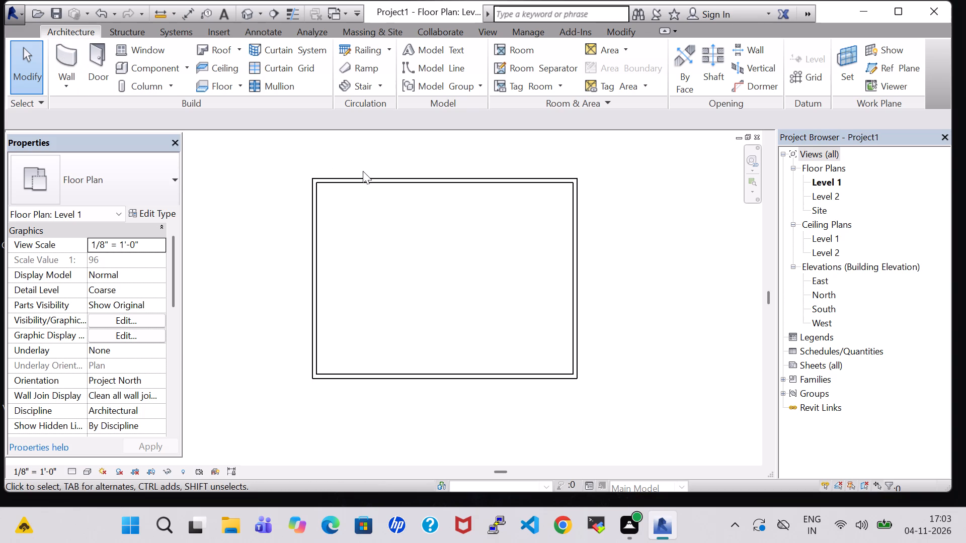
{"action": "left_click", "coordinate": [374, 177]}
{"action": "left_click", "coordinate": [95, 335]}
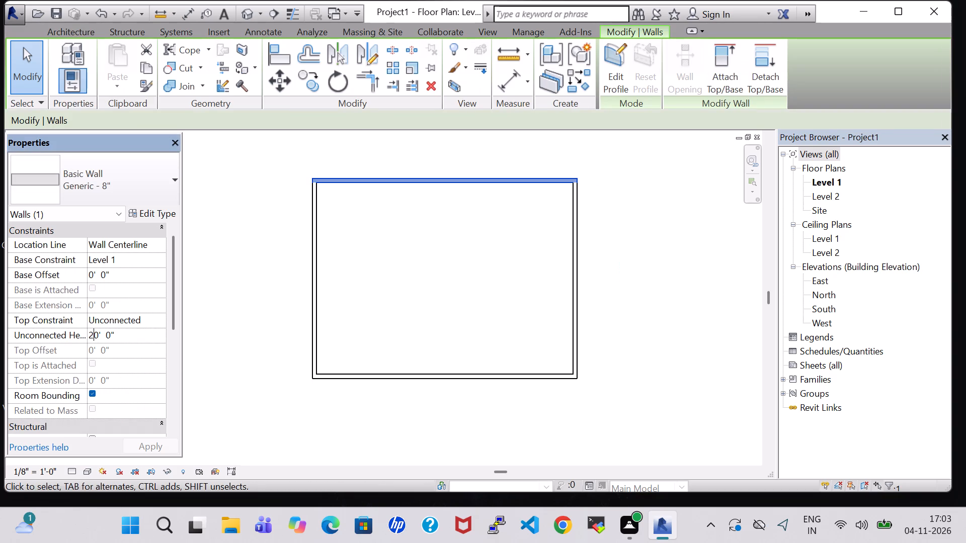
{"action": "key", "text": "BackSpace"}
{"action": "key", "text": "1"}
{"action": "key", "text": "Return"}
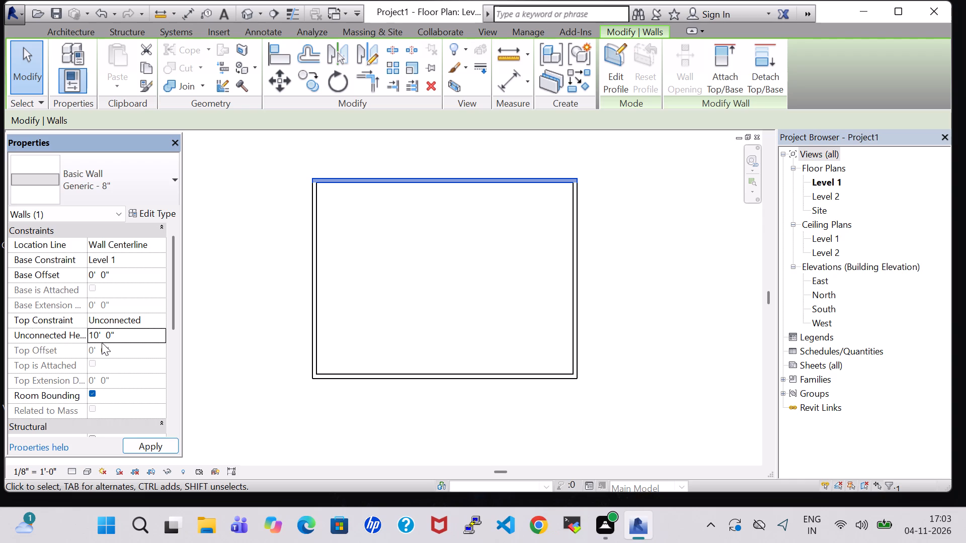
Set the unconnected height of the rectangle's left vertical wall to 10'.
{"action": "left_click", "coordinate": [319, 296]}
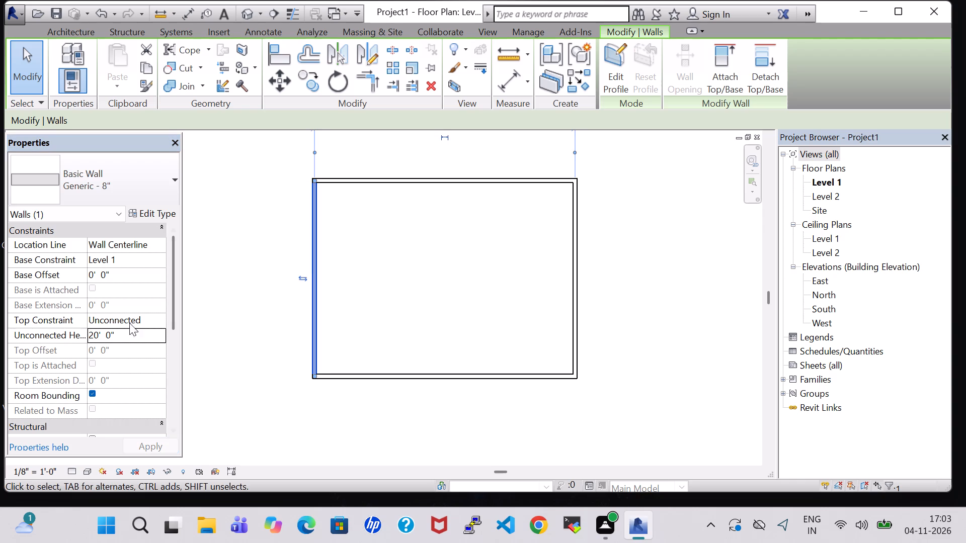
{"action": "left_click", "coordinate": [97, 336]}
{"action": "key", "text": "BackSpace"}
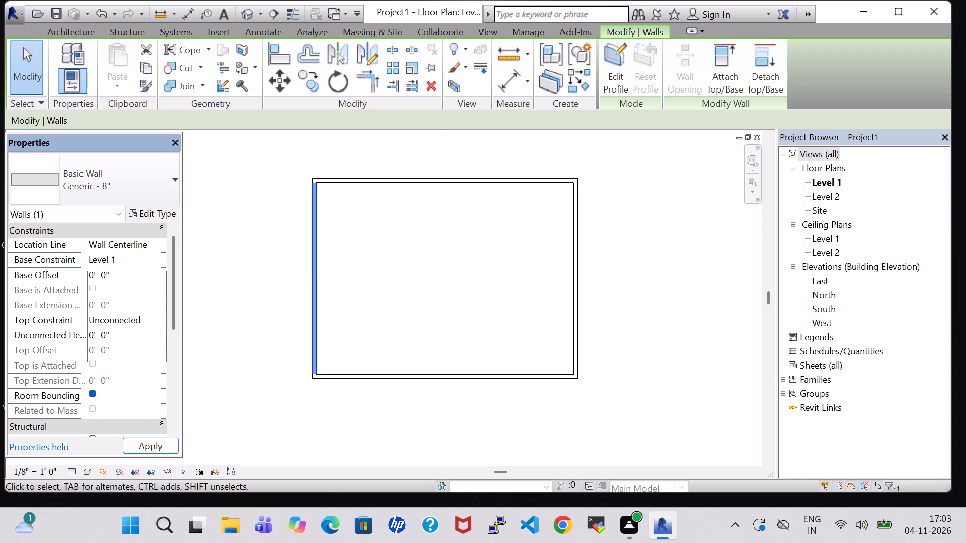
{"action": "key", "text": "1"}
{"action": "key", "text": "Return"}
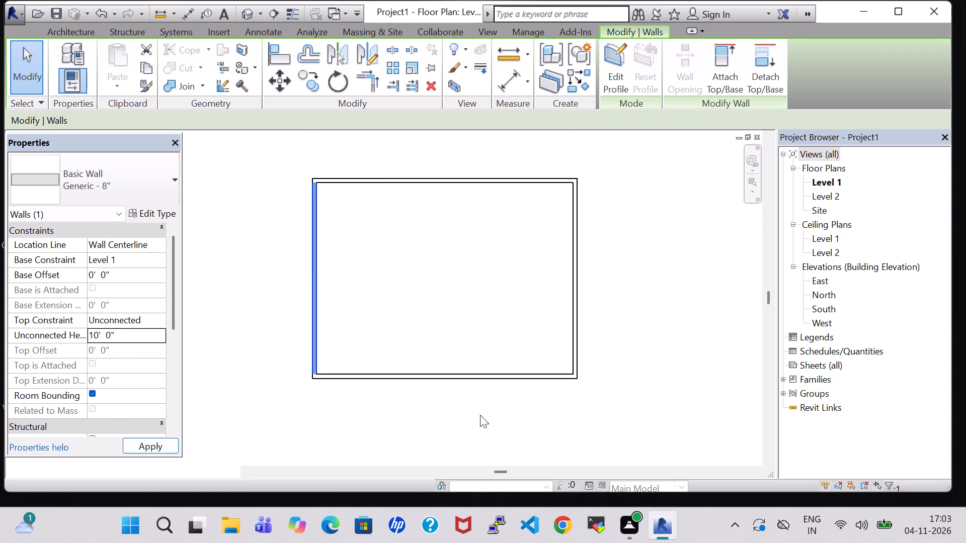
Set the unconnected height of the rectangle's lower horizontal wall to 10'.
{"action": "left_click", "coordinate": [441, 376]}
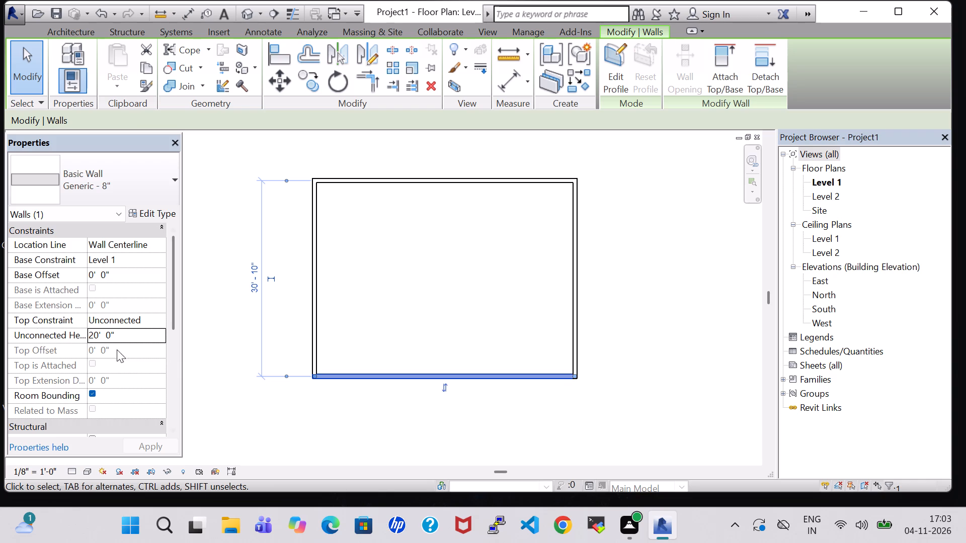
{"action": "left_click", "coordinate": [96, 336]}
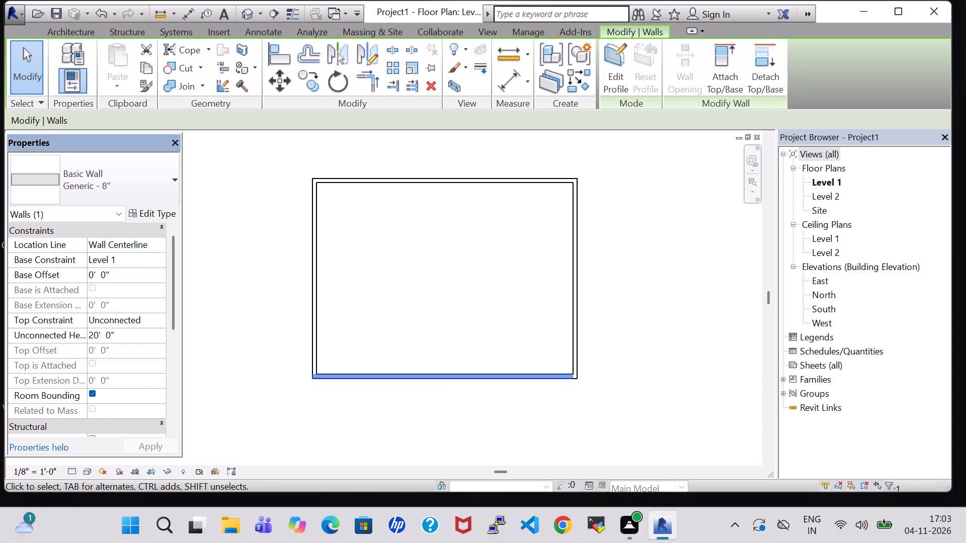
{"action": "key", "text": "BackSpace"}
{"action": "key", "text": "1"}
{"action": "key", "text": "Return"}
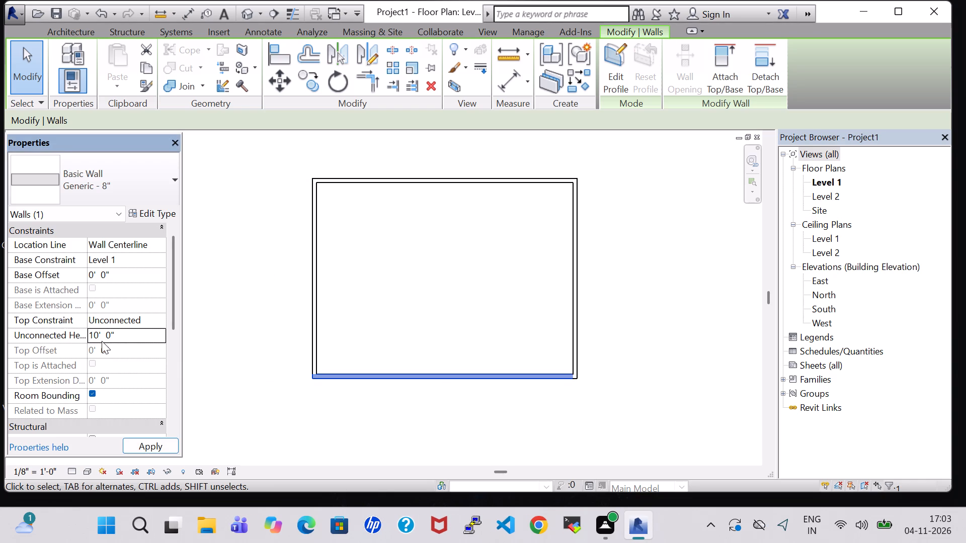
Set the unconnected height of the rectangle's right vertical wall to 10', then recheck the upper wall's properties.
{"action": "left_click", "coordinate": [625, 308]}
{"action": "left_click", "coordinate": [574, 313]}
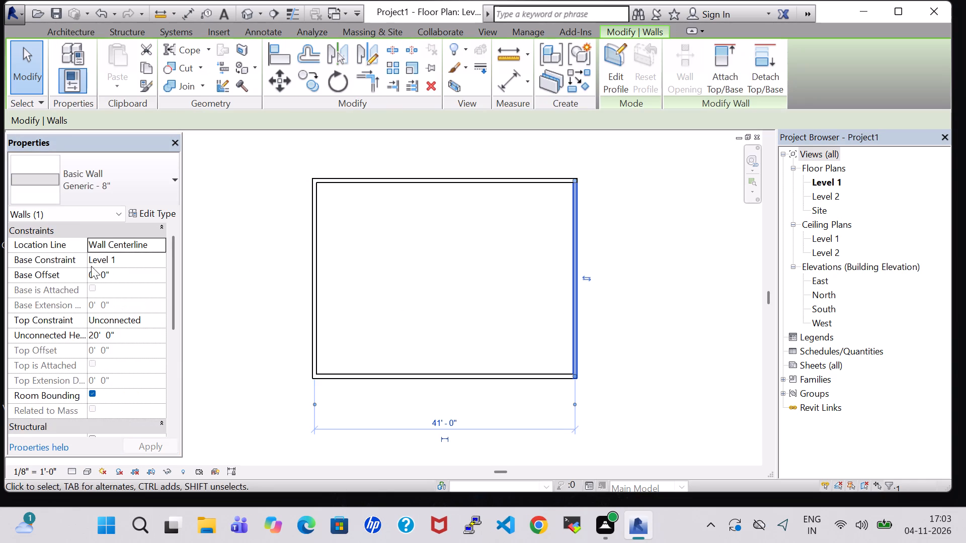
{"action": "left_click", "coordinate": [94, 336]}
{"action": "key", "text": "BackSpace"}
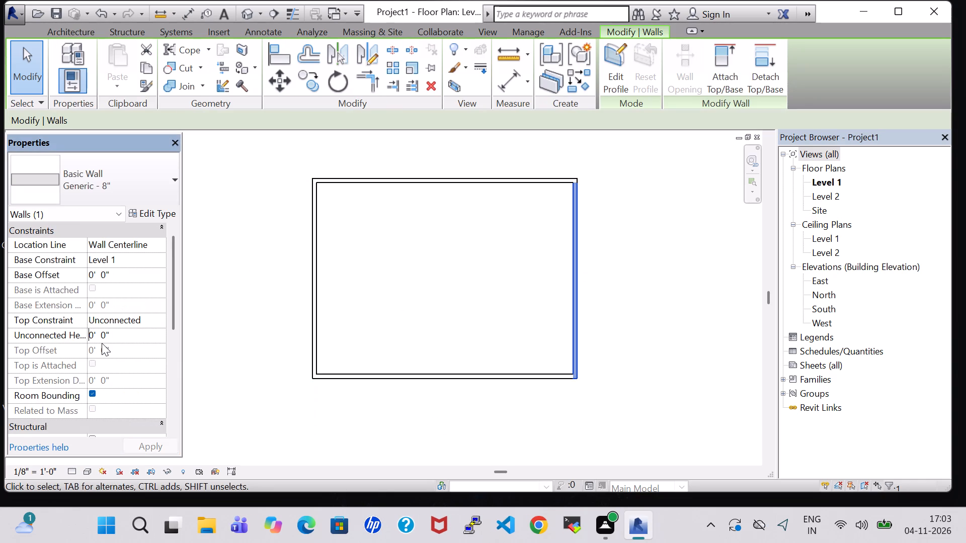
{"action": "key", "text": "1"}
{"action": "key", "text": "Return"}
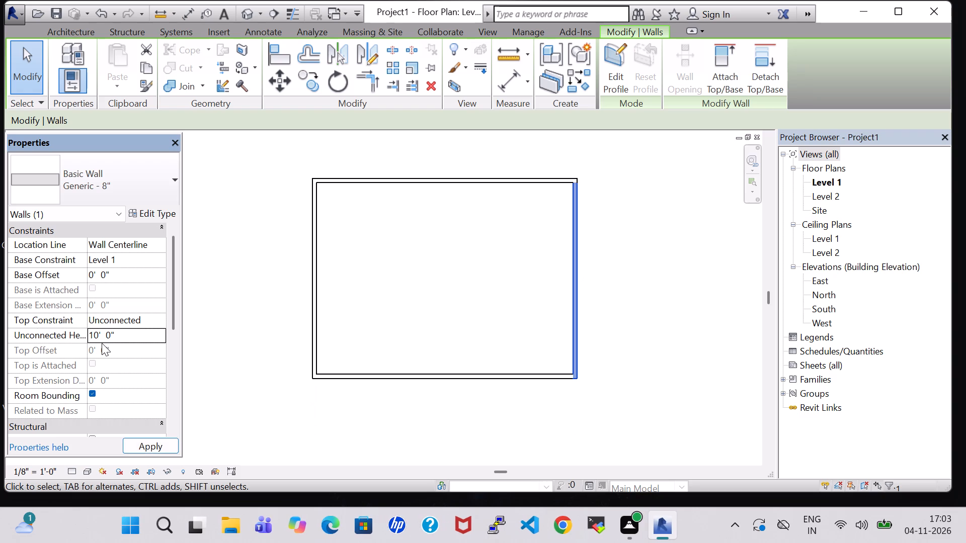
{"action": "left_click", "coordinate": [674, 268]}
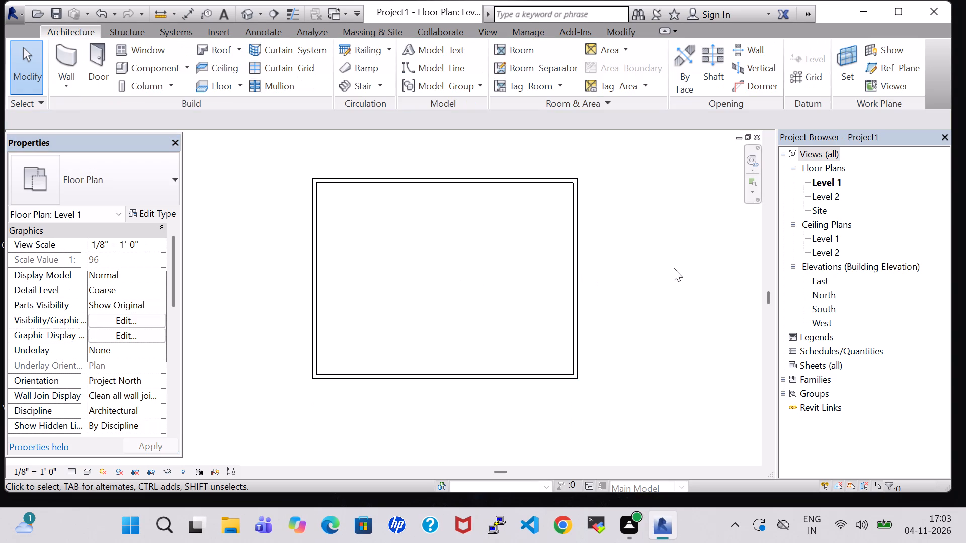
{"action": "left_click", "coordinate": [448, 183]}
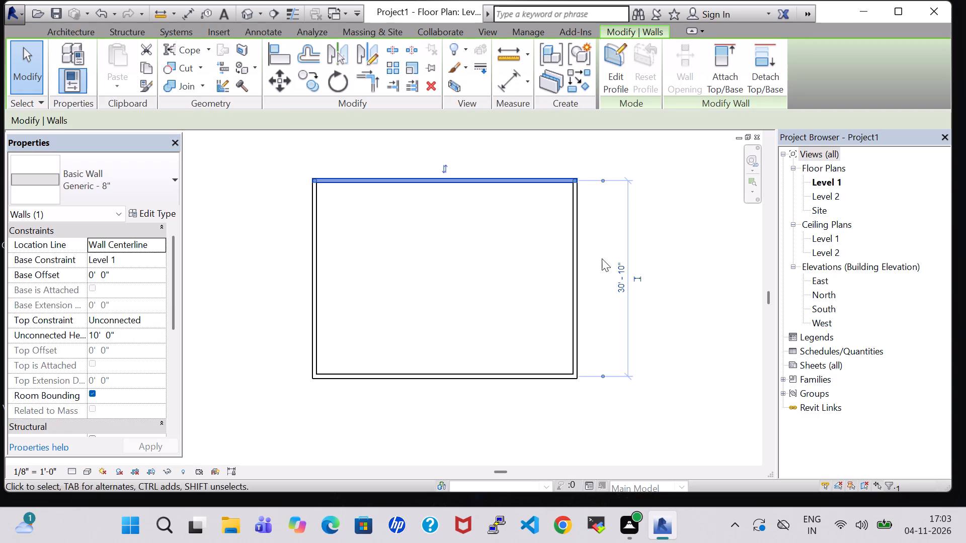
{"action": "left_click", "coordinate": [681, 260]}
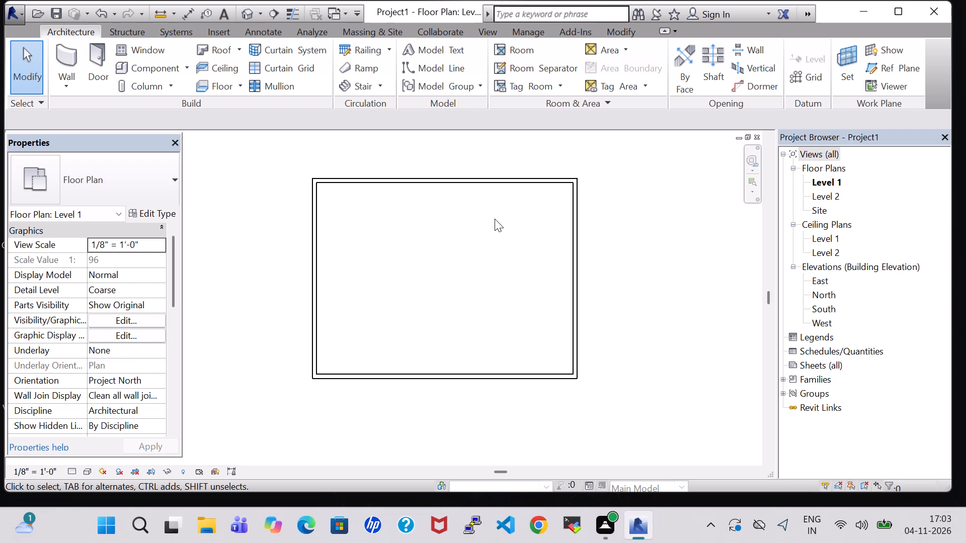
Draw a 10' high horizontal partition wall across the full rectangle, about 11'-1" below the upper wall.
{"action": "left_click", "coordinate": [70, 59]}
{"action": "left_click", "coordinate": [223, 124]}
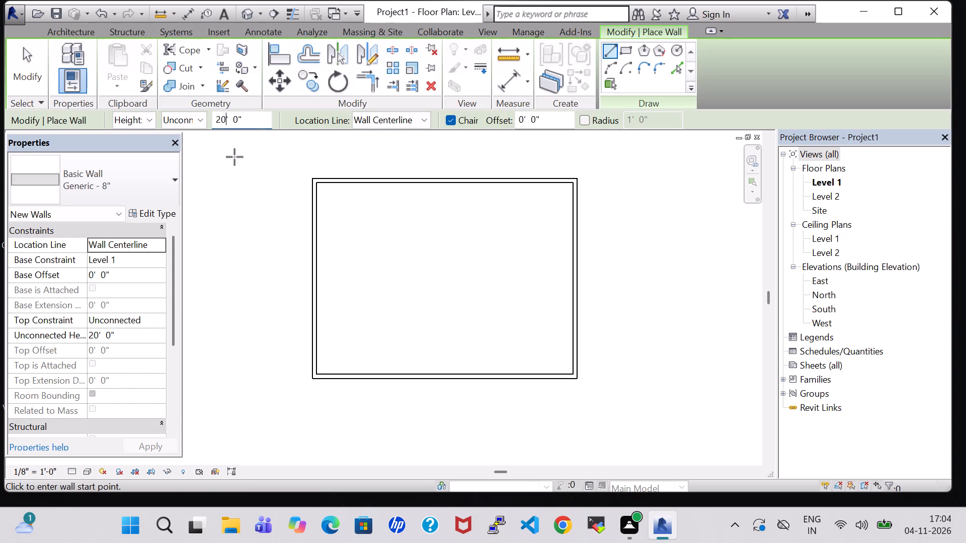
{"action": "key", "text": "Left"}
{"action": "key", "text": "BackSpace"}
{"action": "key", "text": "1"}
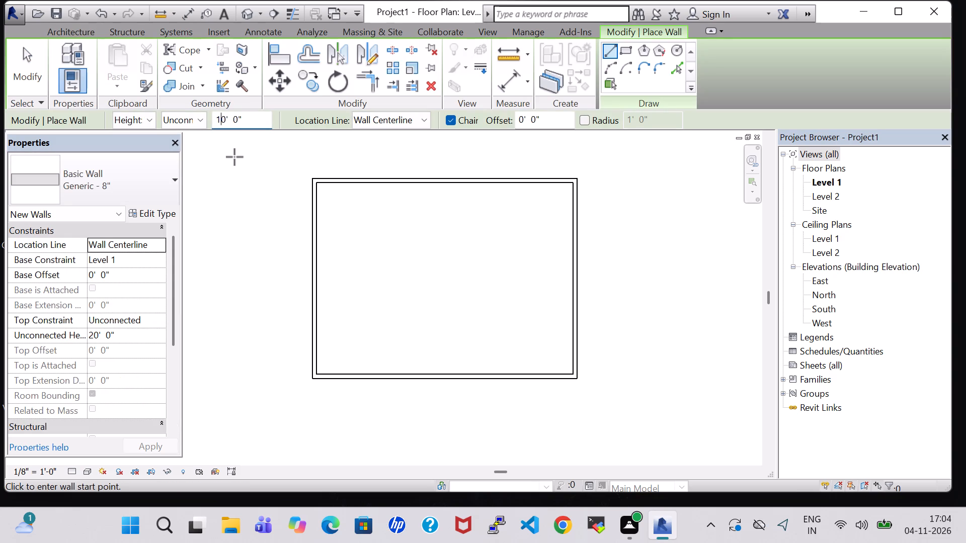
{"action": "key", "text": "Return"}
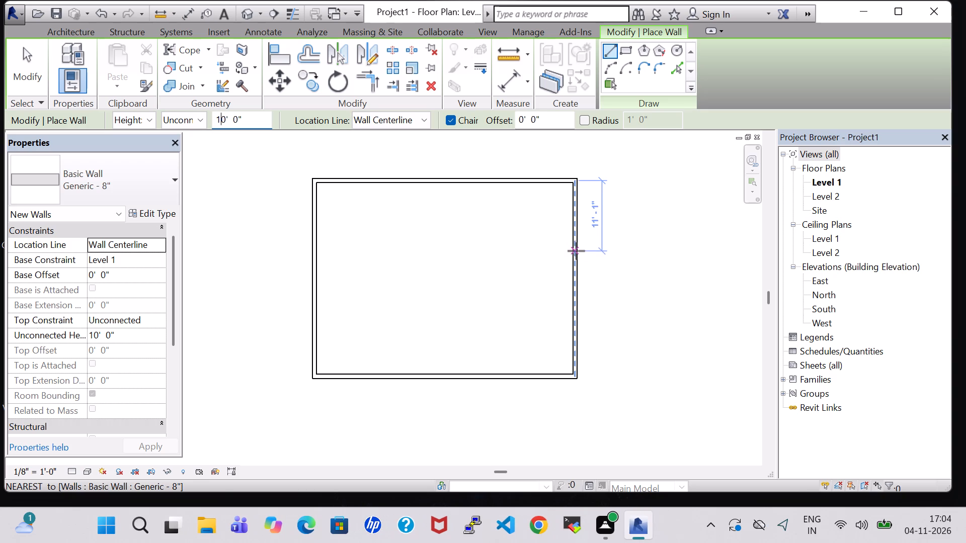
{"action": "left_click", "coordinate": [576, 251]}
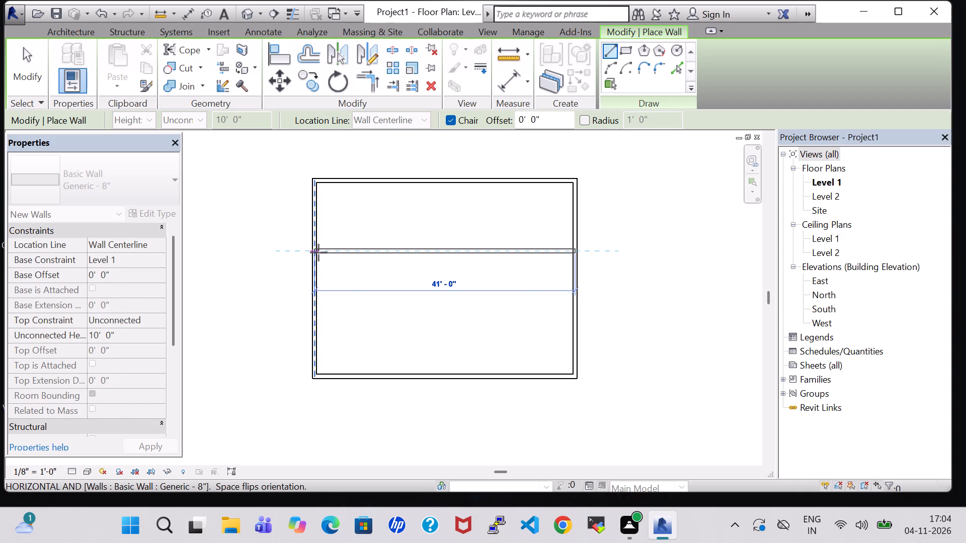
{"action": "left_click", "coordinate": [318, 252]}
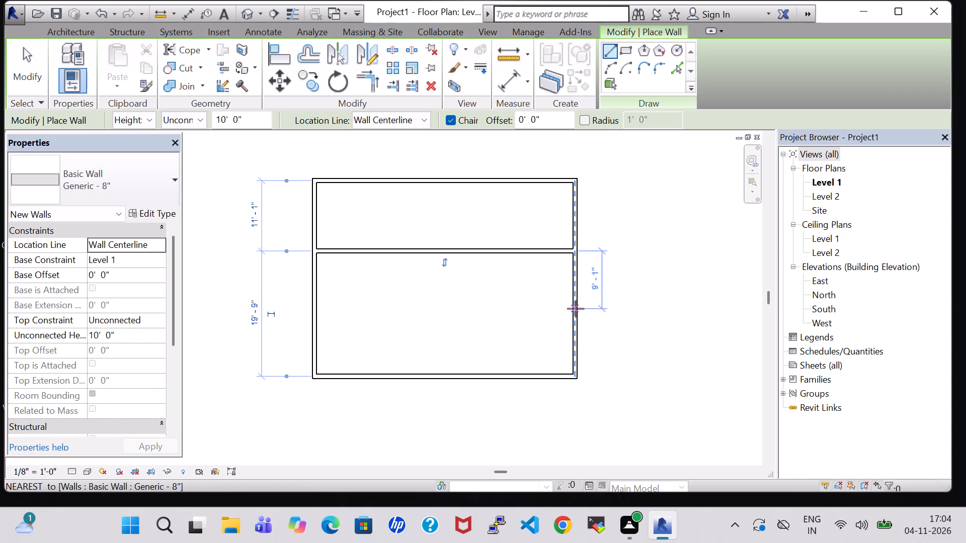
Draw a second horizontal partition wall between the side walls, 11' below the first partition.
{"action": "type", "text": "11"}
{"action": "key", "text": "Return"}
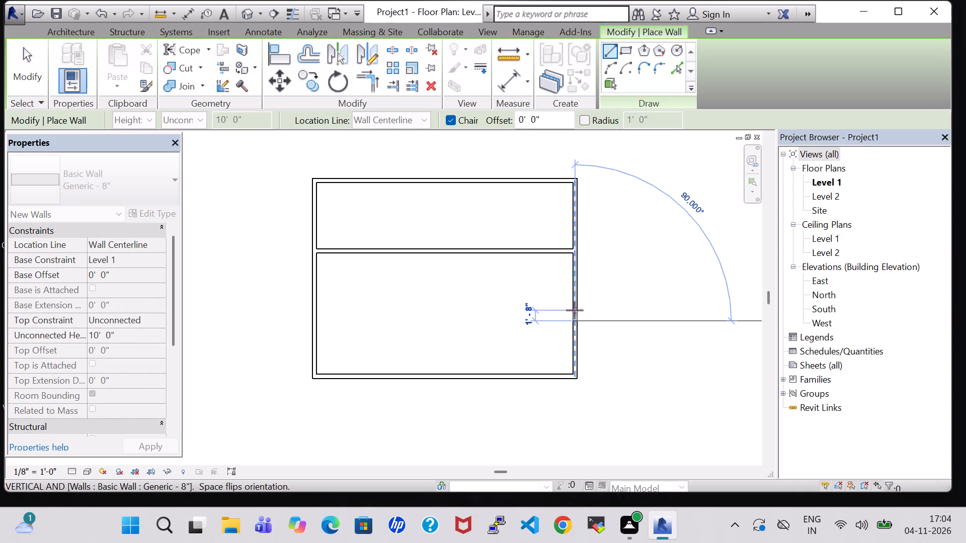
{"action": "left_click", "coordinate": [314, 317]}
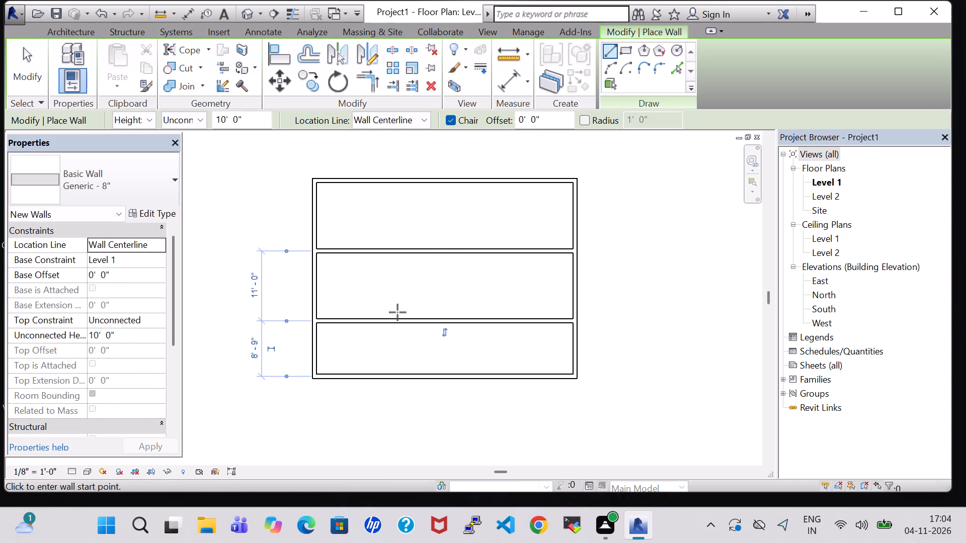
Draw a 10' high vertical partition between the second horizontal partition and lower exterior wall, about 7'-4" from the right exterior wall.
{"action": "key", "text": "Escape"}
{"action": "key", "text": "Escape"}
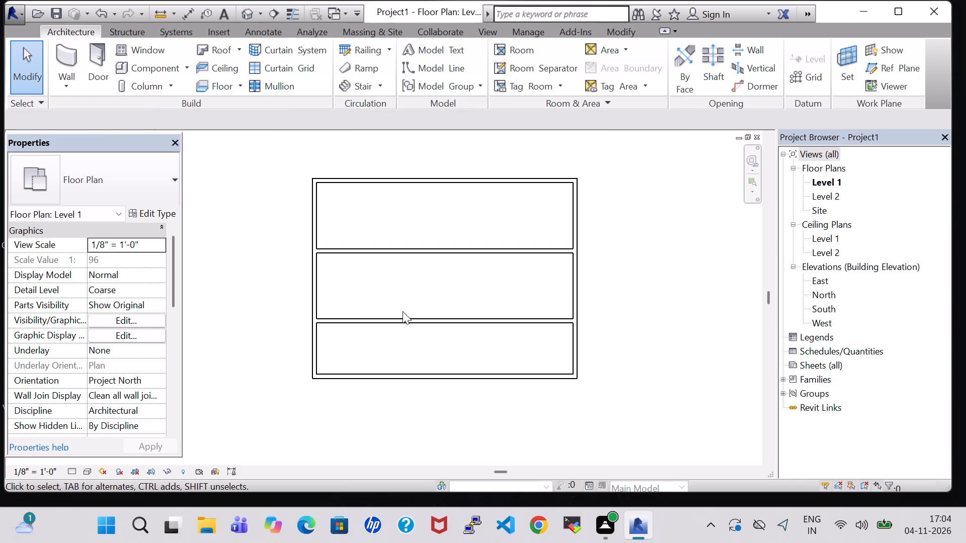
{"action": "left_click", "coordinate": [70, 49]}
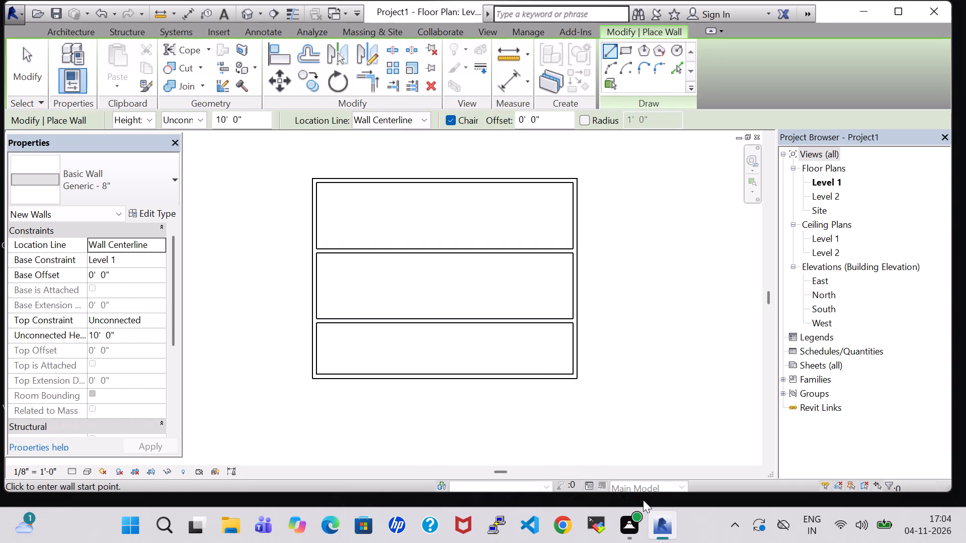
{"action": "scroll", "coordinate": [643, 500], "scroll_direction": "up", "scroll_amount": 4}
{"action": "scroll", "coordinate": [516, 349], "scroll_direction": "up", "scroll_amount": 2}
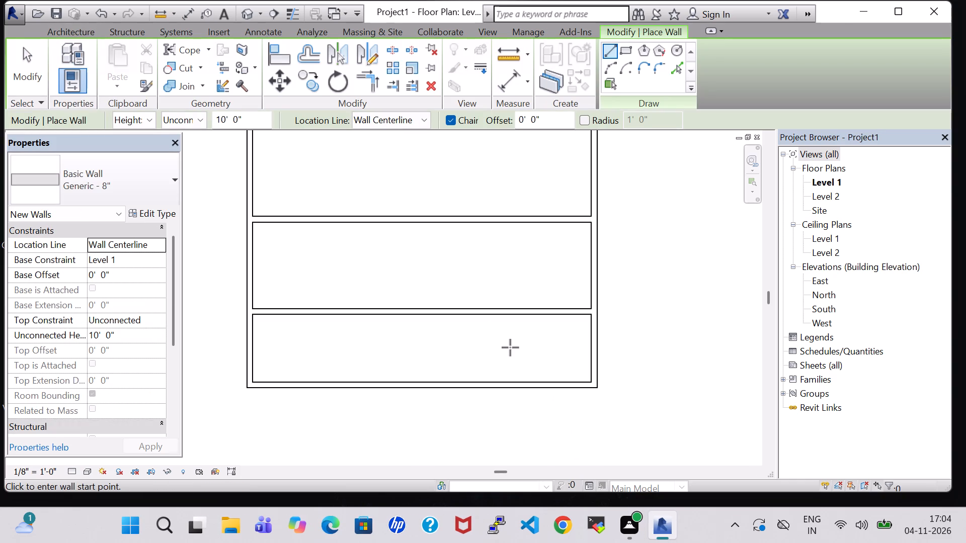
{"action": "left_click", "coordinate": [533, 312]}
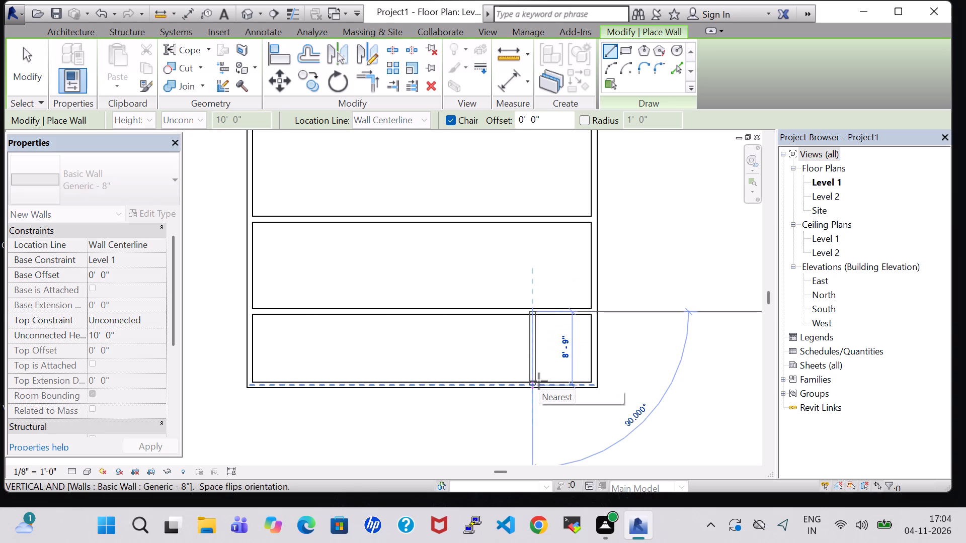
{"action": "left_click", "coordinate": [539, 381]}
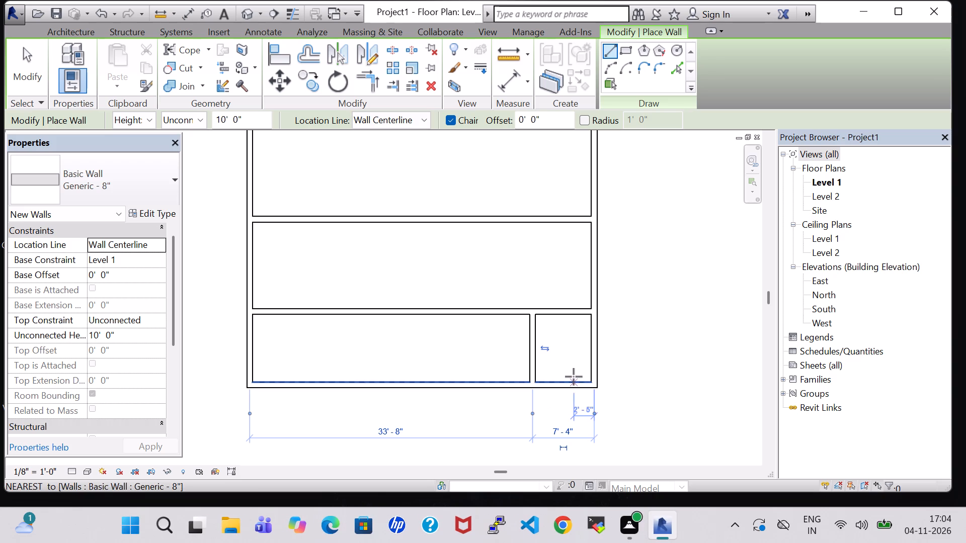
Draw another 10' high vertical partition across the lowest bay, about 6'-9" left of the first vertical partition.
{"action": "left_click", "coordinate": [476, 316]}
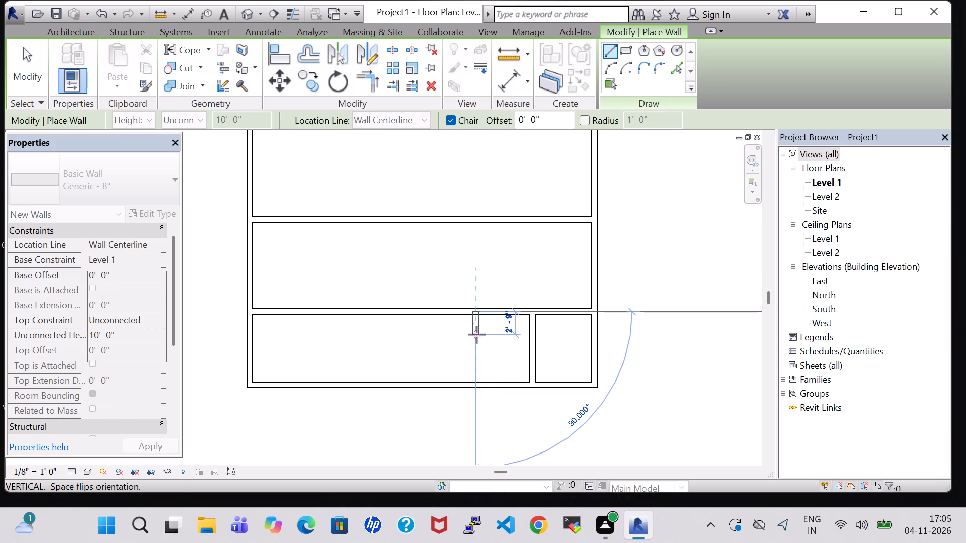
{"action": "left_click", "coordinate": [476, 382]}
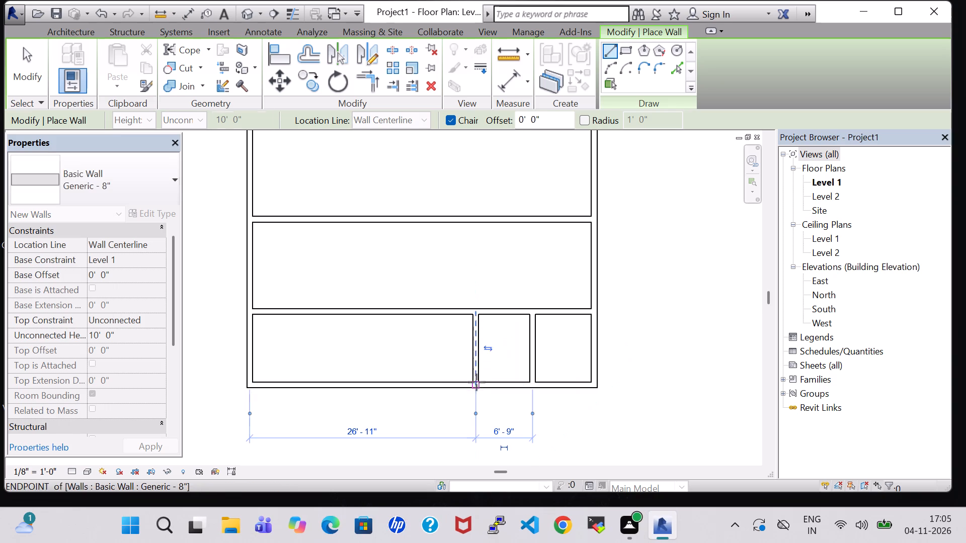
{"action": "key", "text": "Escape"}
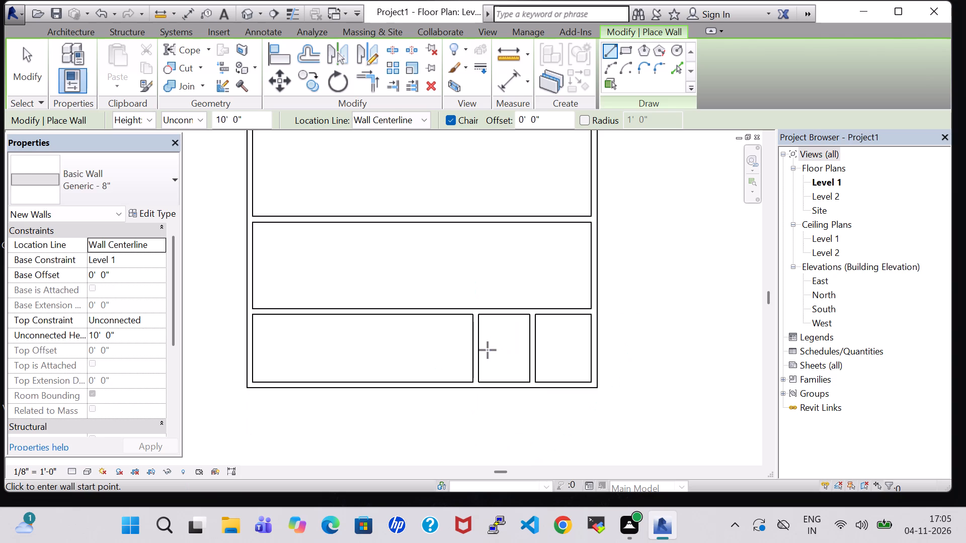
{"action": "key", "text": "Escape"}
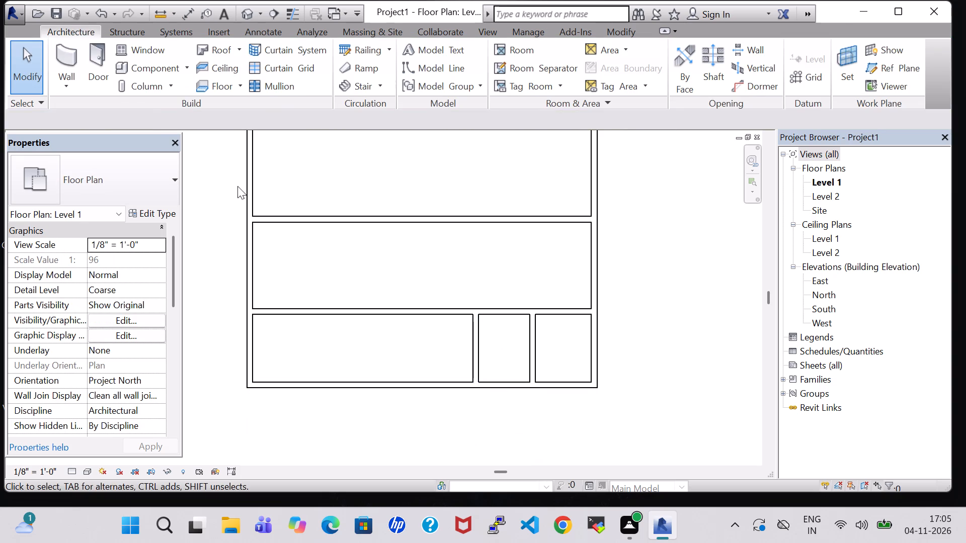
Split the left exterior wall at the second horizontal partition and the lower exterior wall at the leftmost vertical partition.
{"action": "left_click", "coordinate": [628, 33]}
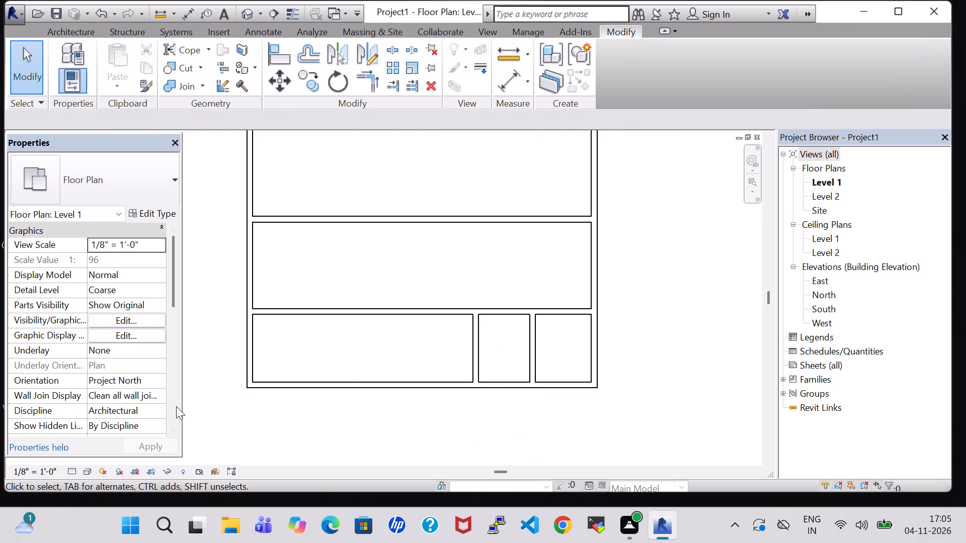
{"action": "scroll", "coordinate": [174, 405], "scroll_direction": "up", "scroll_amount": 5}
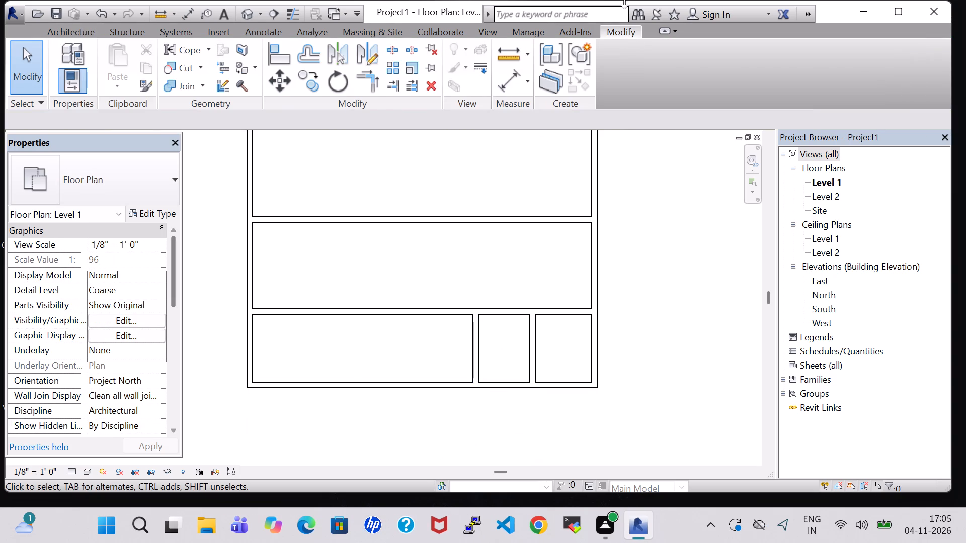
{"action": "left_click", "coordinate": [387, 50]}
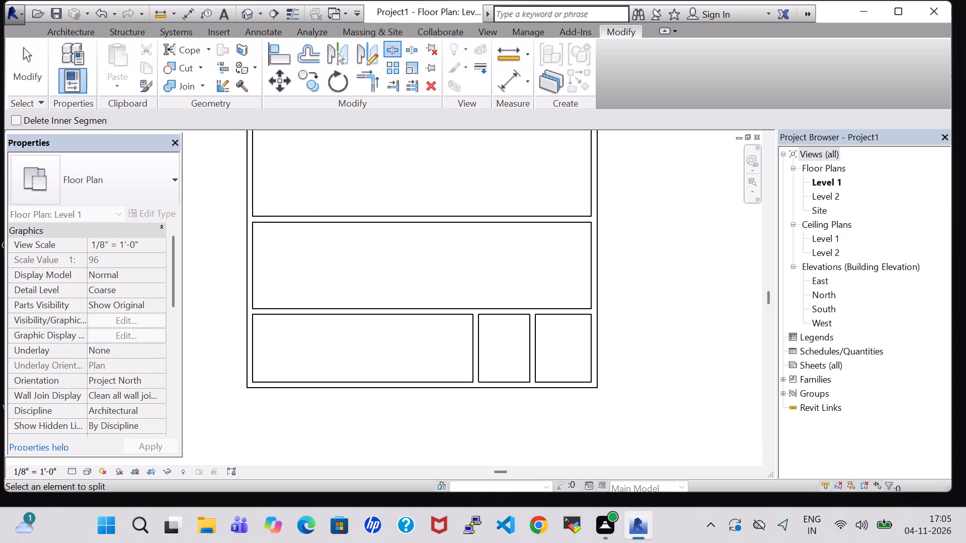
{"action": "scroll", "coordinate": [254, 338], "scroll_direction": "up", "scroll_amount": 11}
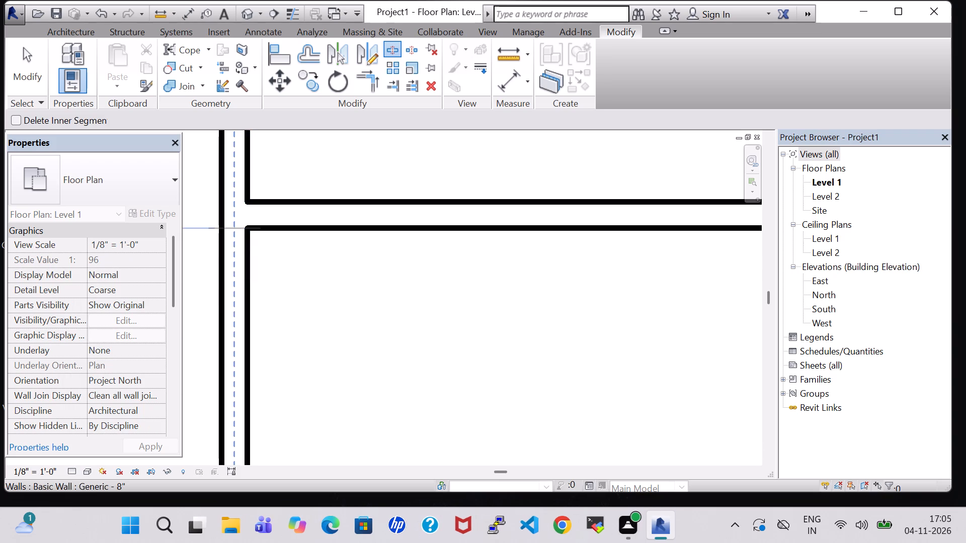
{"action": "left_click", "coordinate": [238, 228]}
{"action": "scroll", "coordinate": [345, 306], "scroll_direction": "up", "scroll_amount": 1}
{"action": "scroll", "coordinate": [442, 344], "scroll_direction": "down", "scroll_amount": 7}
{"action": "middle_click_drag", "start_coordinate": [661, 415], "coordinate": [456, 340]}
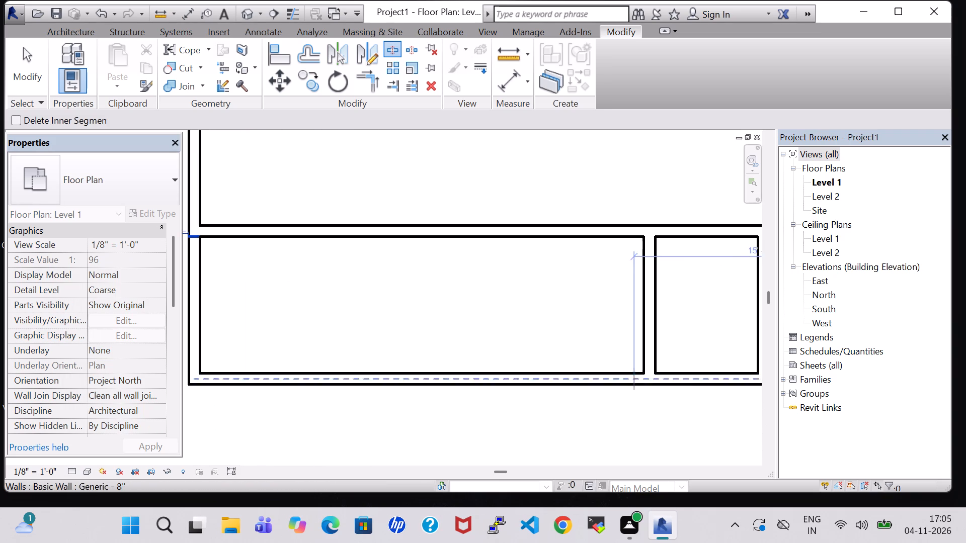
{"action": "scroll", "coordinate": [642, 381], "scroll_direction": "up", "scroll_amount": 6}
{"action": "left_click", "coordinate": [645, 381]}
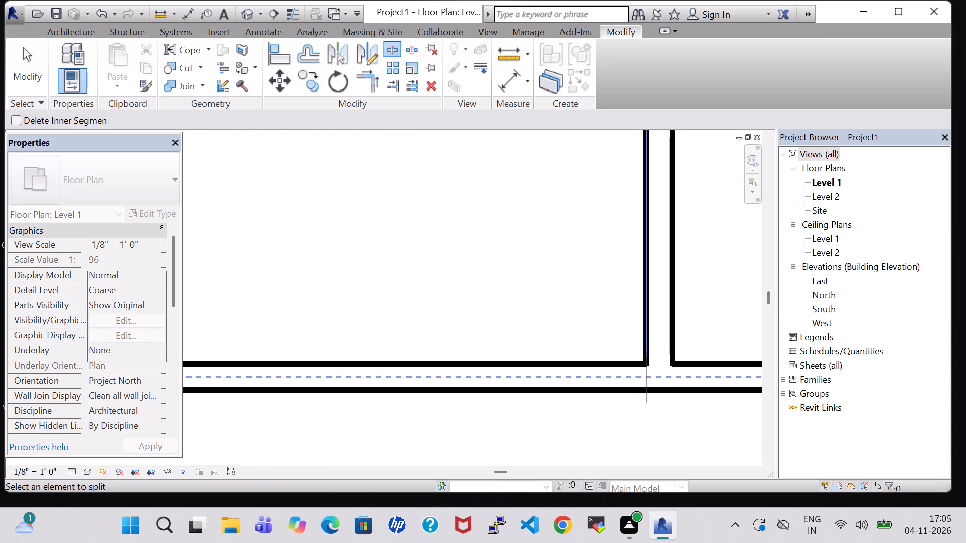
{"action": "key", "text": "Escape"}
{"action": "key", "text": "Escape"}
Delete the split-off lower and left exterior wall segments enclosing the large bottom-left room.
{"action": "left_click", "coordinate": [557, 380]}
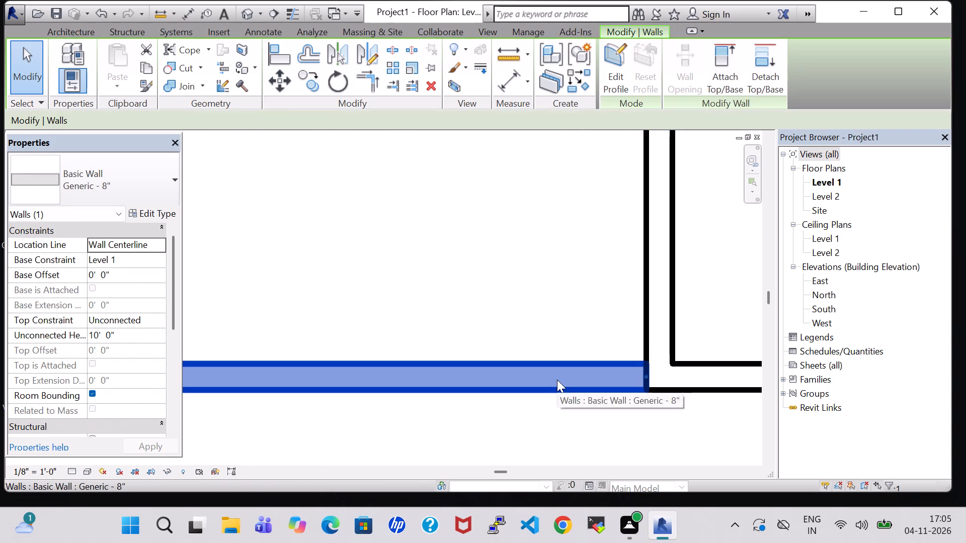
{"action": "key", "text": "Delete"}
{"action": "scroll", "coordinate": [556, 380], "scroll_direction": "down", "scroll_amount": 8}
{"action": "left_click", "coordinate": [244, 297]}
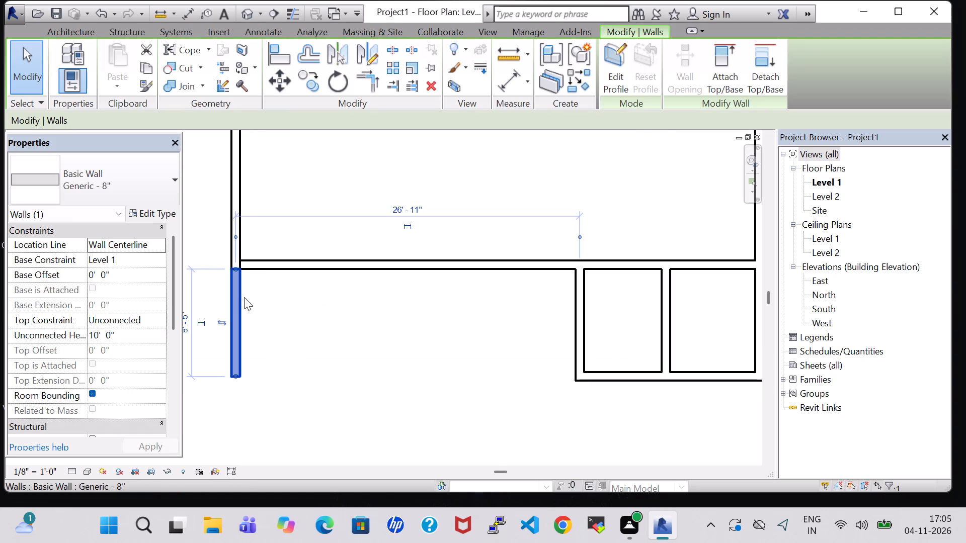
{"action": "key", "text": "Delete"}
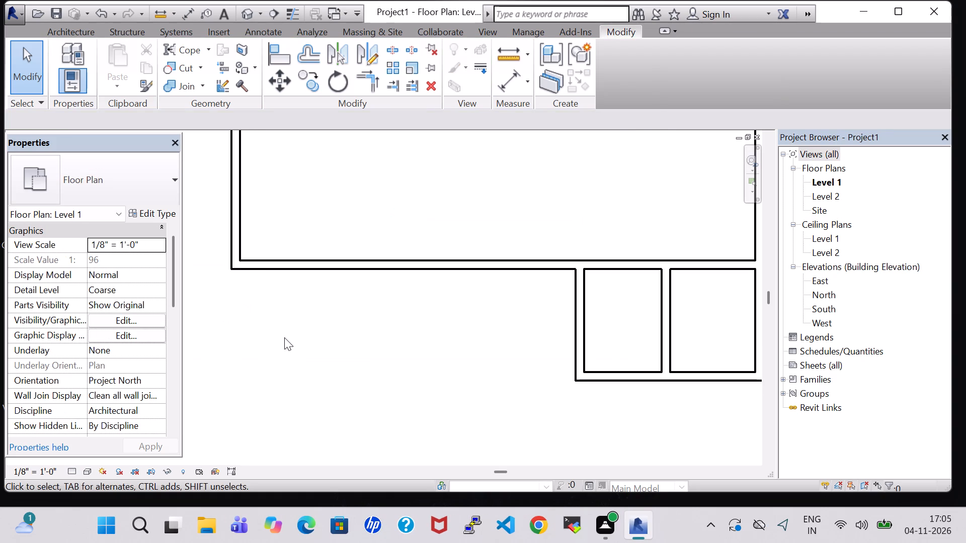
Split the left wall of the small lower rooms near its upper end and their bottom wall at the dividing partition.
{"action": "scroll", "coordinate": [284, 337], "scroll_direction": "down", "scroll_amount": 2}
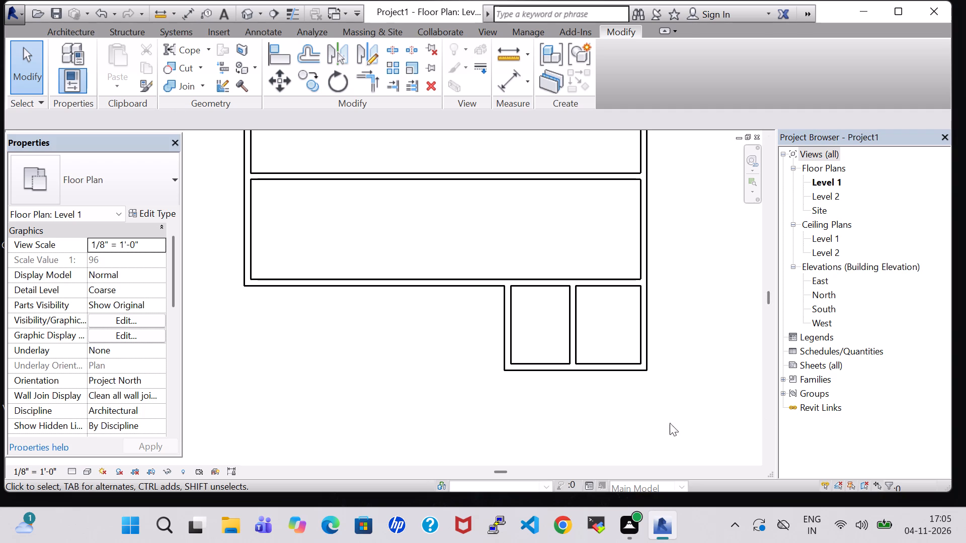
{"action": "left_click", "coordinate": [389, 47]}
{"action": "scroll", "coordinate": [507, 286], "scroll_direction": "up", "scroll_amount": 6}
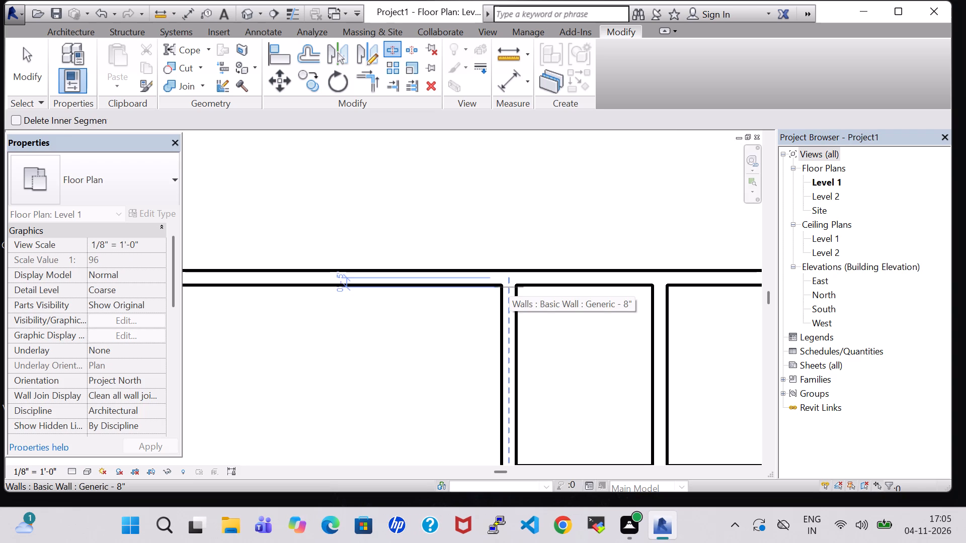
{"action": "left_click", "coordinate": [509, 287]}
{"action": "middle_click_drag", "start_coordinate": [584, 350], "coordinate": [517, 284]}
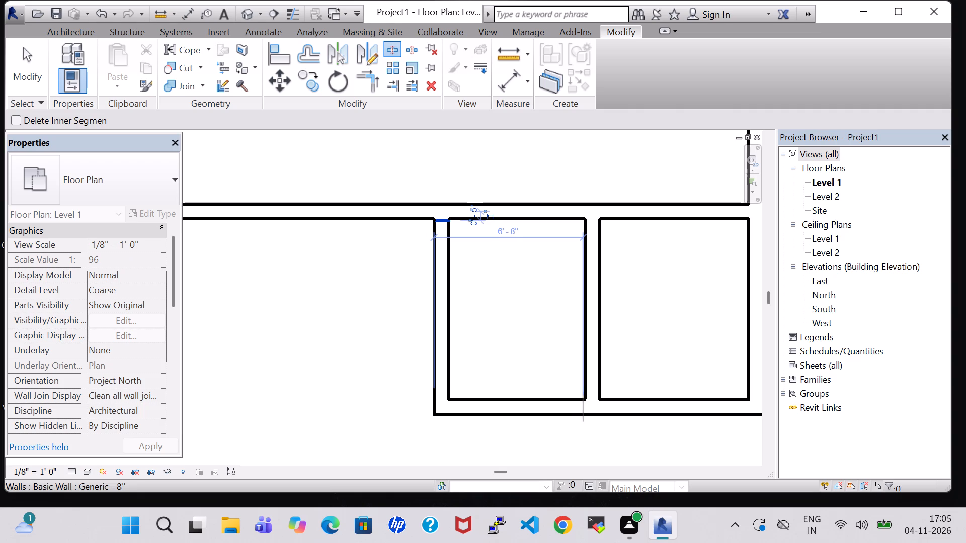
{"action": "left_click", "coordinate": [586, 412]}
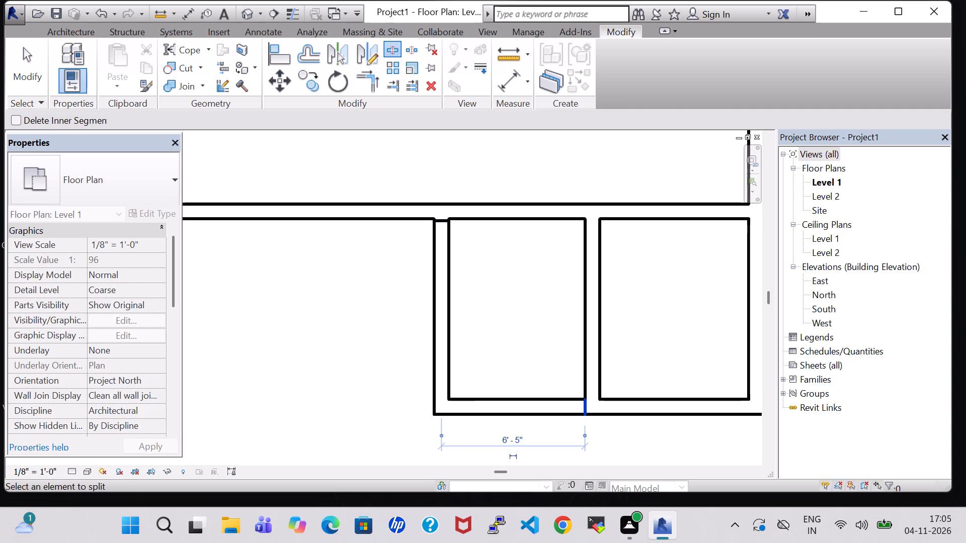
{"action": "key", "text": "Escape"}
{"action": "key", "text": "Escape"}
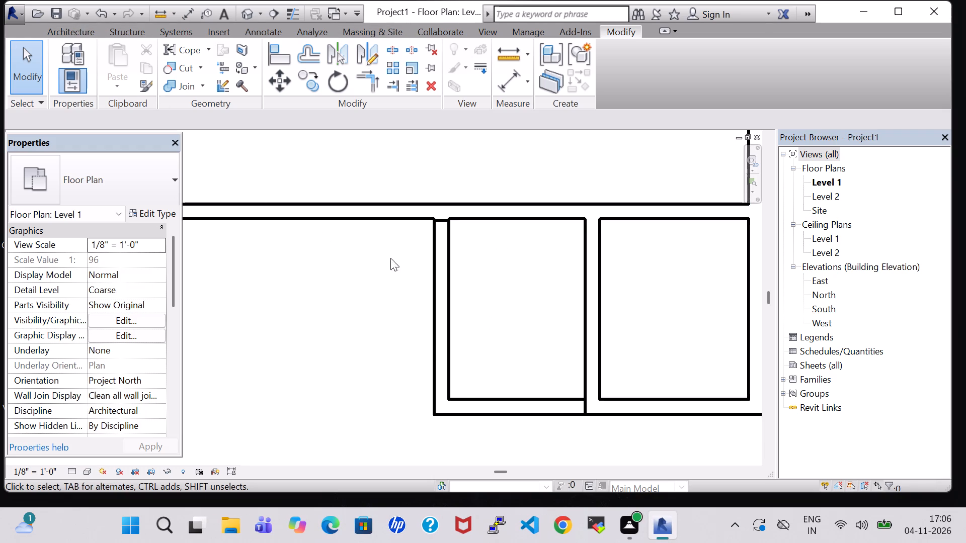
Set the unconnected height of the left small room's left vertical wall to 5'.
{"action": "left_click", "coordinate": [444, 277]}
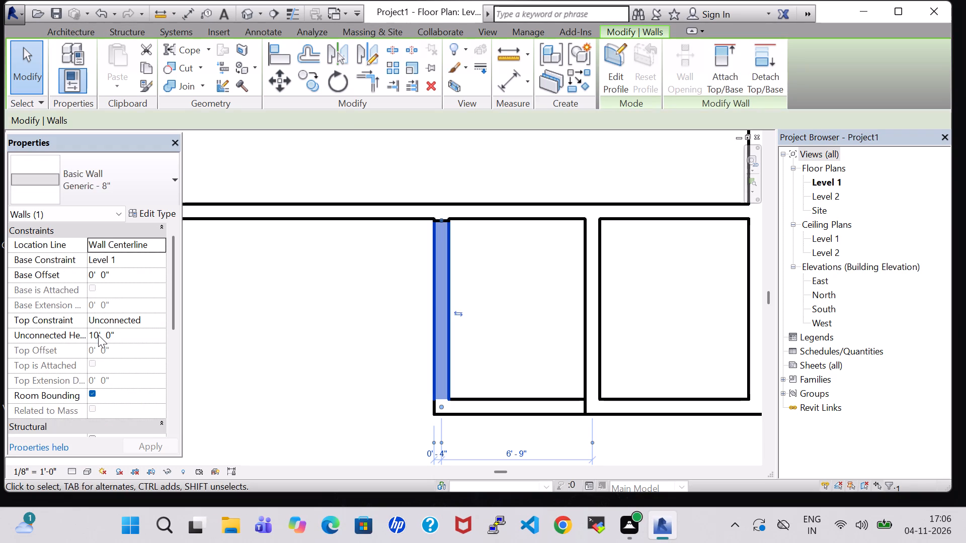
{"action": "left_click", "coordinate": [98, 335]}
{"action": "key", "text": "Right"}
{"action": "key", "text": "BackSpace"}
{"action": "key", "text": "BackSpace"}
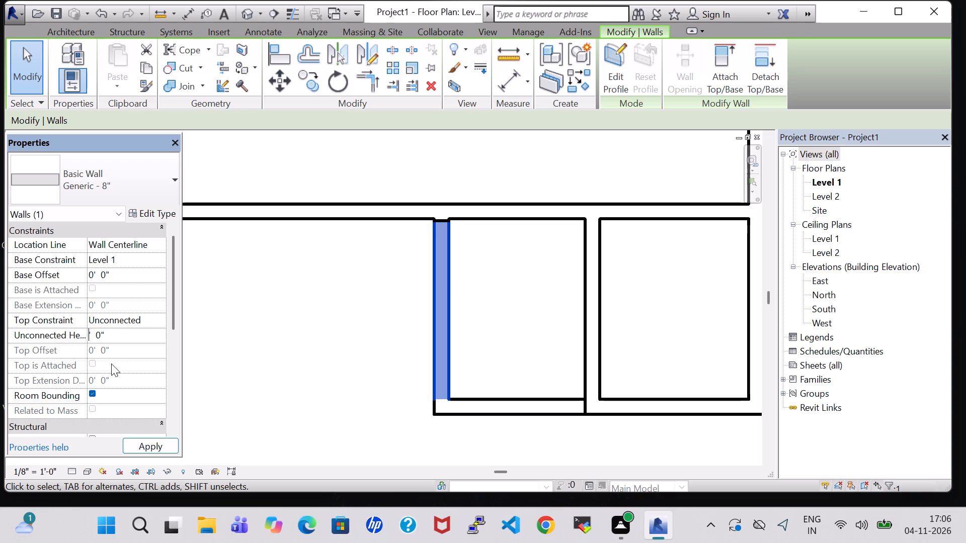
{"action": "key", "text": "5"}
{"action": "key", "text": "Return"}
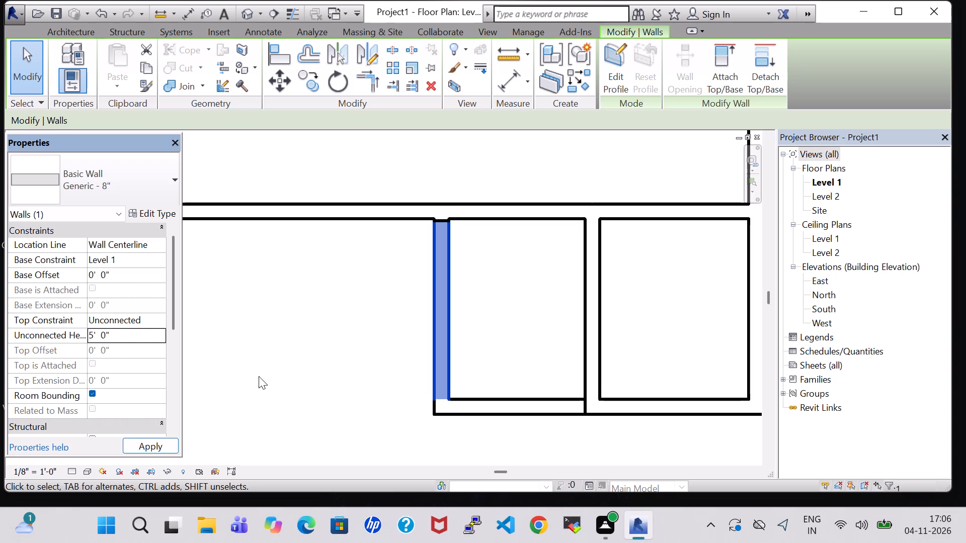
Set the unconnected height of the left small room's bottom wall segment to 5'.
{"action": "left_click", "coordinate": [534, 407]}
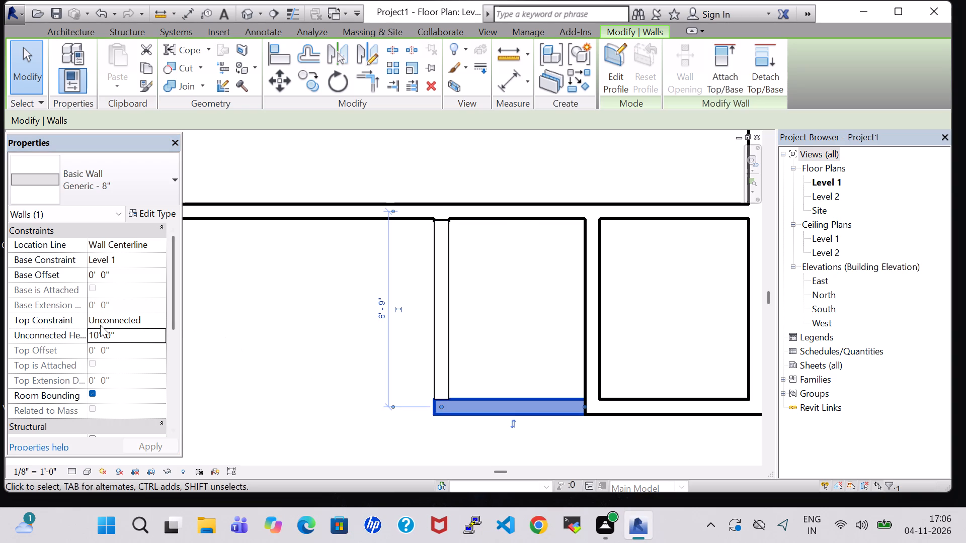
{"action": "left_click", "coordinate": [101, 334]}
{"action": "key", "text": "Left"}
{"action": "key", "text": "BackSpace"}
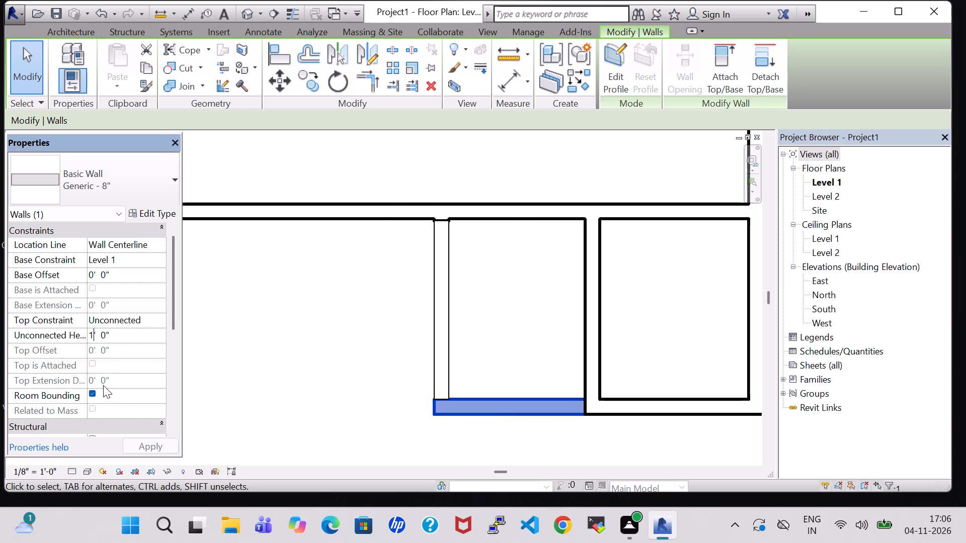
{"action": "key", "text": "BackSpace"}
{"action": "key", "text": "5"}
{"action": "key", "text": "Return"}
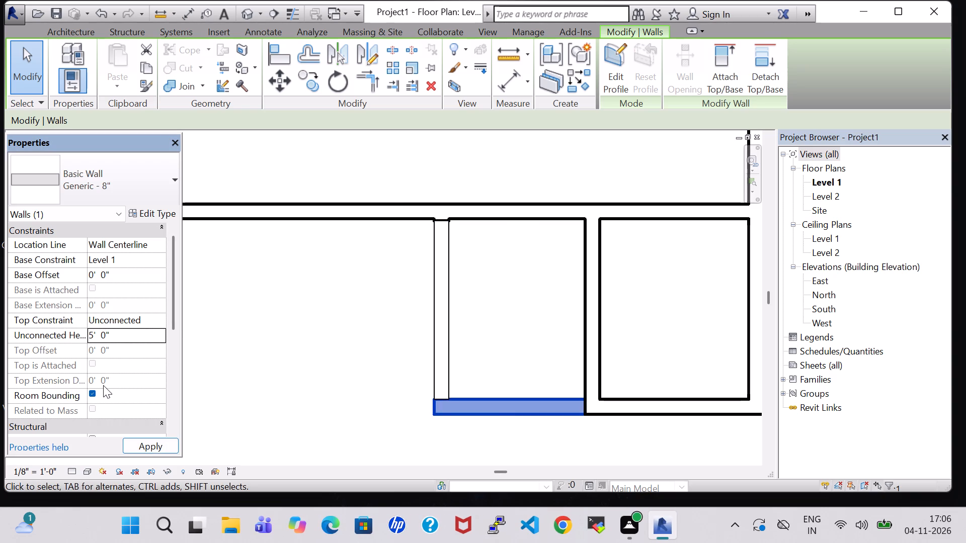
{"action": "left_click", "coordinate": [312, 298]}
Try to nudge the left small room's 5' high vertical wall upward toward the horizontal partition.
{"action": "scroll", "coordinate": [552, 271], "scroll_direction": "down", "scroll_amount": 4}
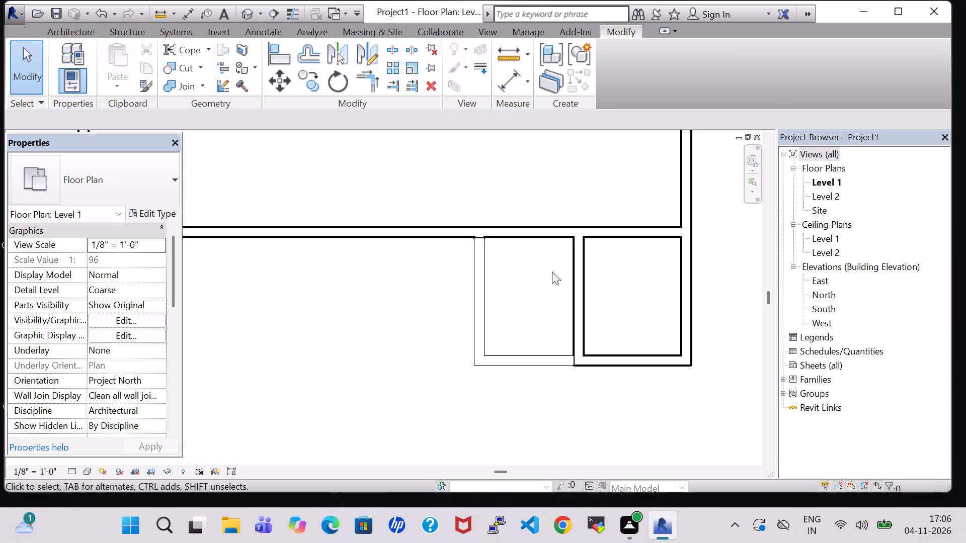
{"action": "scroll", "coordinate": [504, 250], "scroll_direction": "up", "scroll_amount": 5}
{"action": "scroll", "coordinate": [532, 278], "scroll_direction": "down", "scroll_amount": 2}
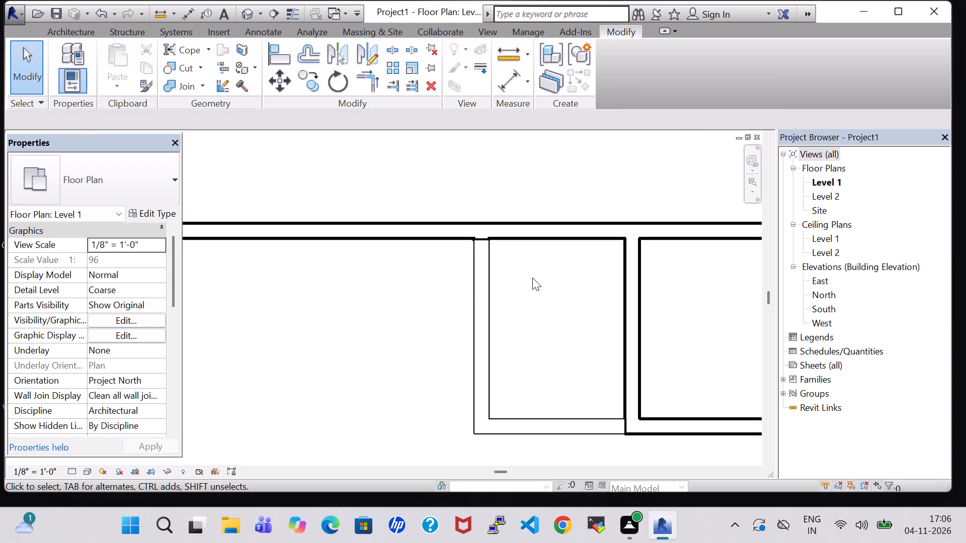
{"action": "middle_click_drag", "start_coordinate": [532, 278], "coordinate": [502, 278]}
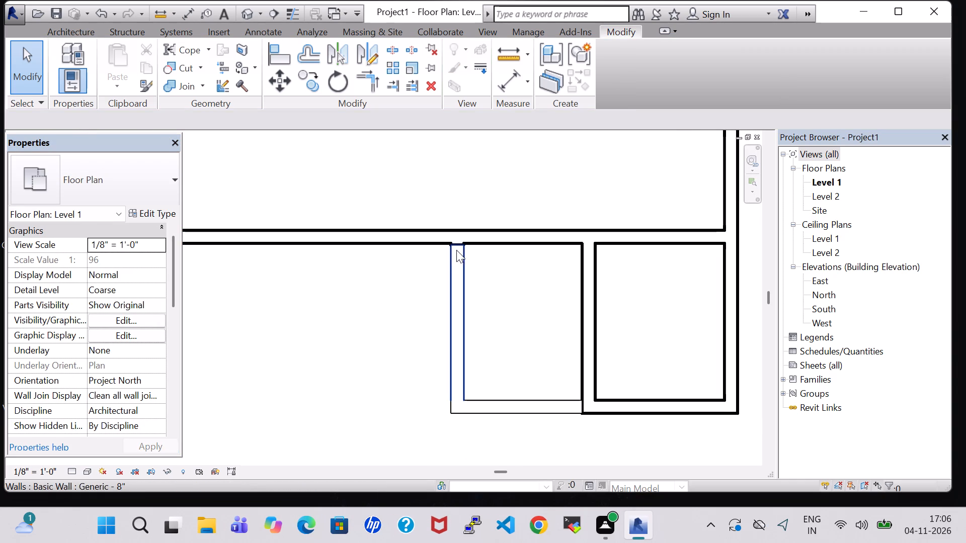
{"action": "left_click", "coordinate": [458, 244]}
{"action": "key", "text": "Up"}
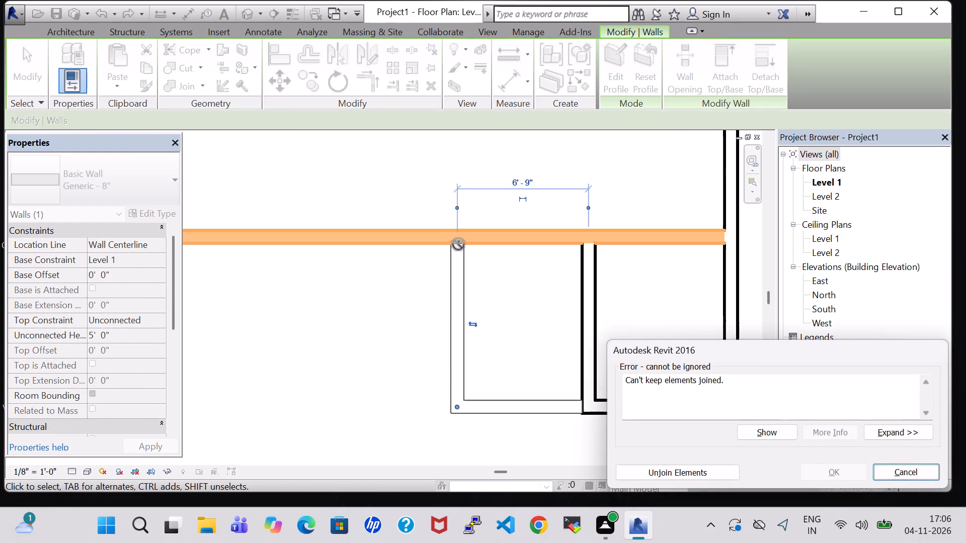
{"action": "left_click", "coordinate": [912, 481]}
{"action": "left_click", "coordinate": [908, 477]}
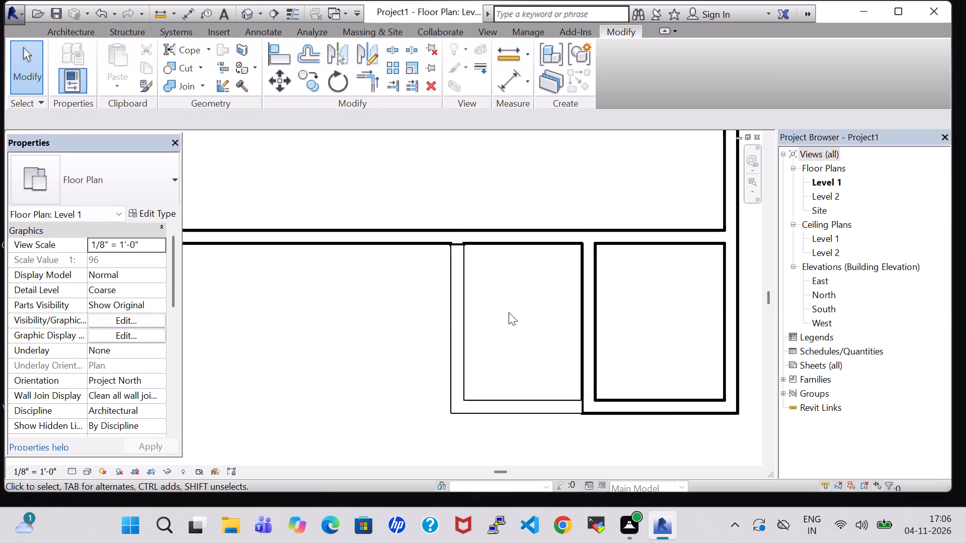
Show the model in the default 3D view with shaded surfaces and inspect the lower 5' walls from the front and left.
{"action": "left_click", "coordinate": [59, 30]}
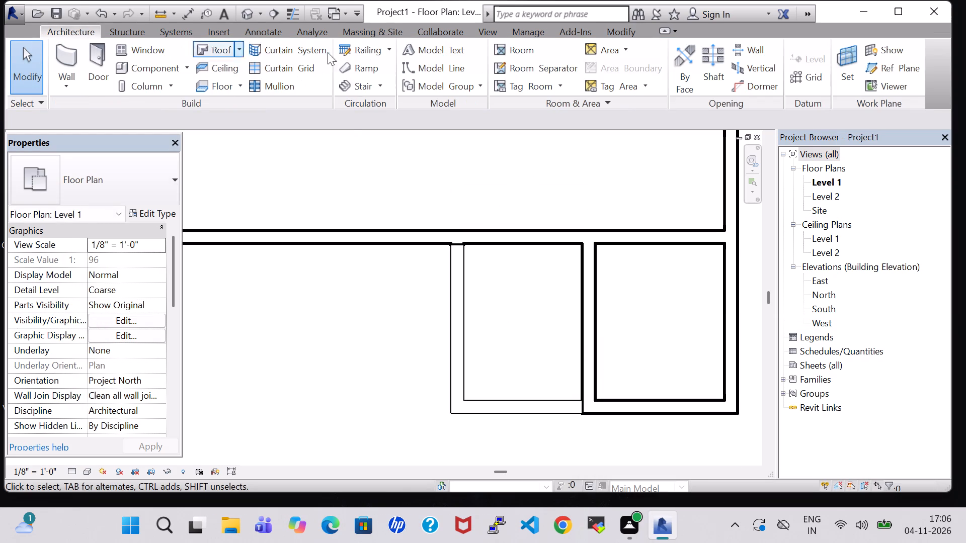
{"action": "left_click", "coordinate": [557, 70]}
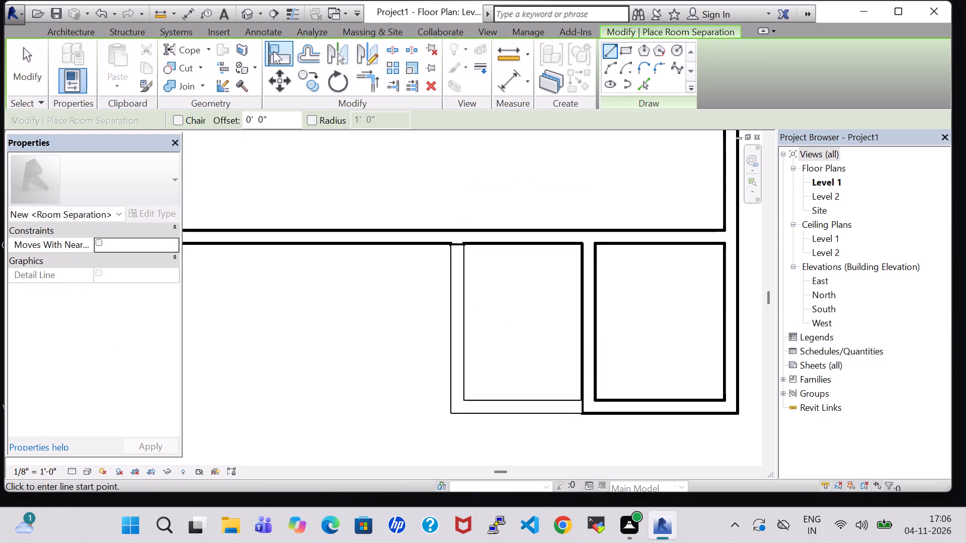
{"action": "left_click", "coordinate": [239, 17]}
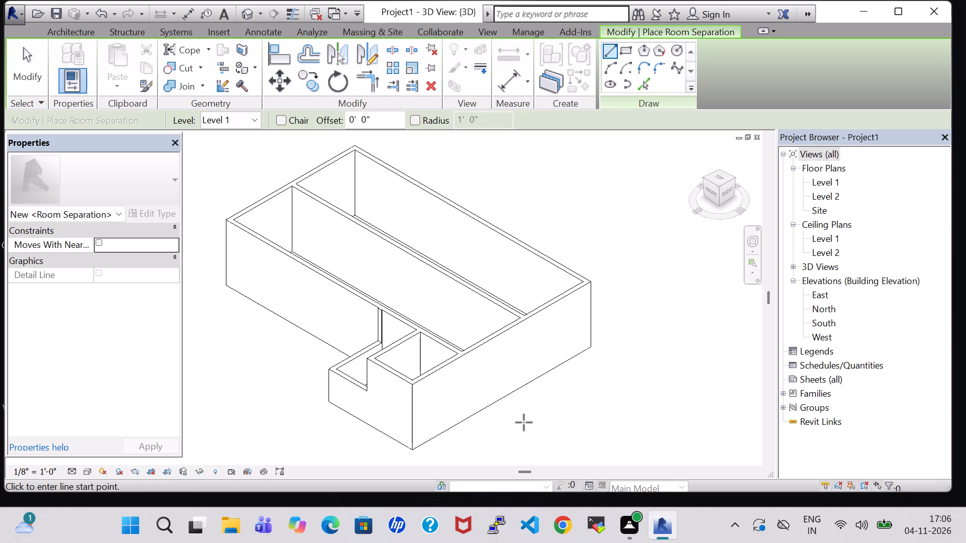
{"action": "middle_click_drag", "start_coordinate": [524, 422], "coordinate": [630, 372], "text": "shift"}
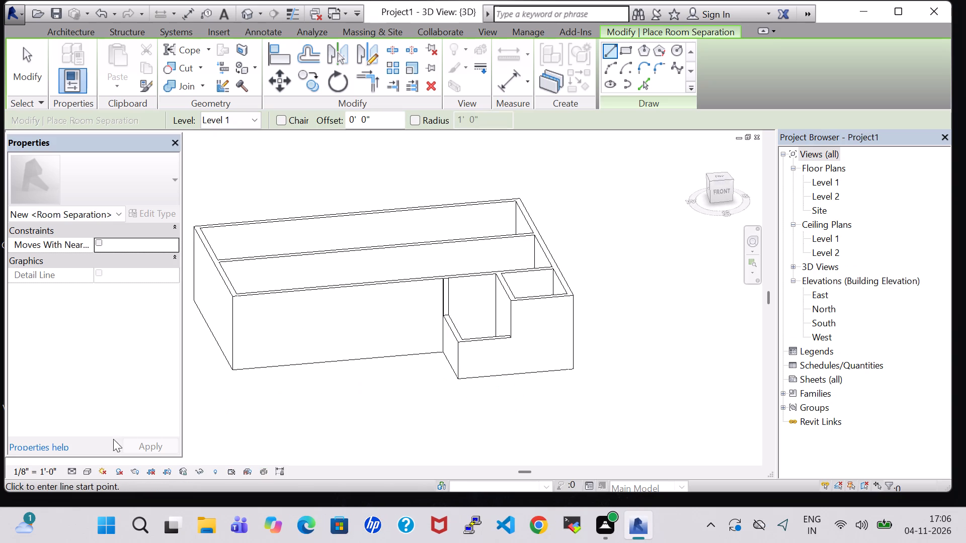
{"action": "left_click", "coordinate": [87, 468]}
{"action": "left_click", "coordinate": [142, 444]}
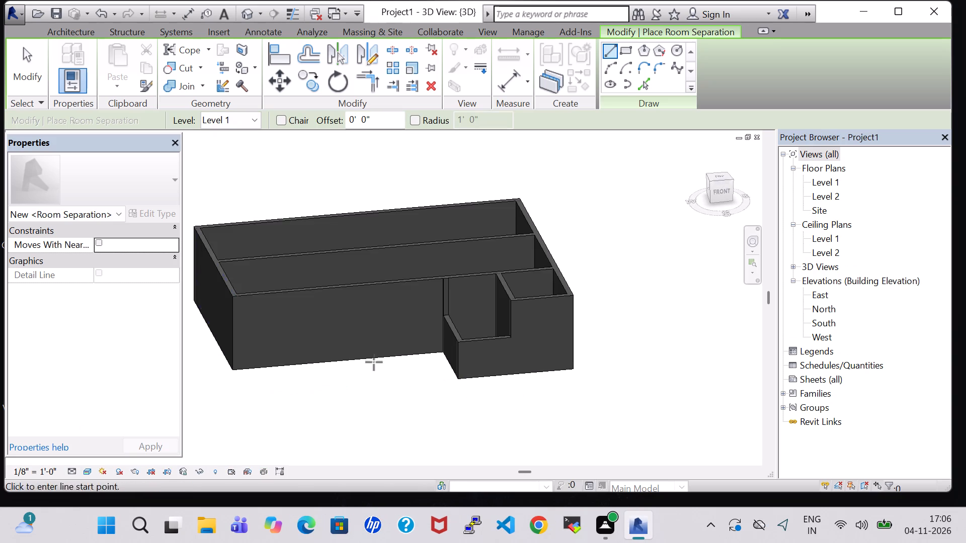
{"action": "scroll", "coordinate": [392, 357], "scroll_direction": "down", "scroll_amount": 2}
{"action": "key", "text": "Escape"}
{"action": "key", "text": "Escape"}
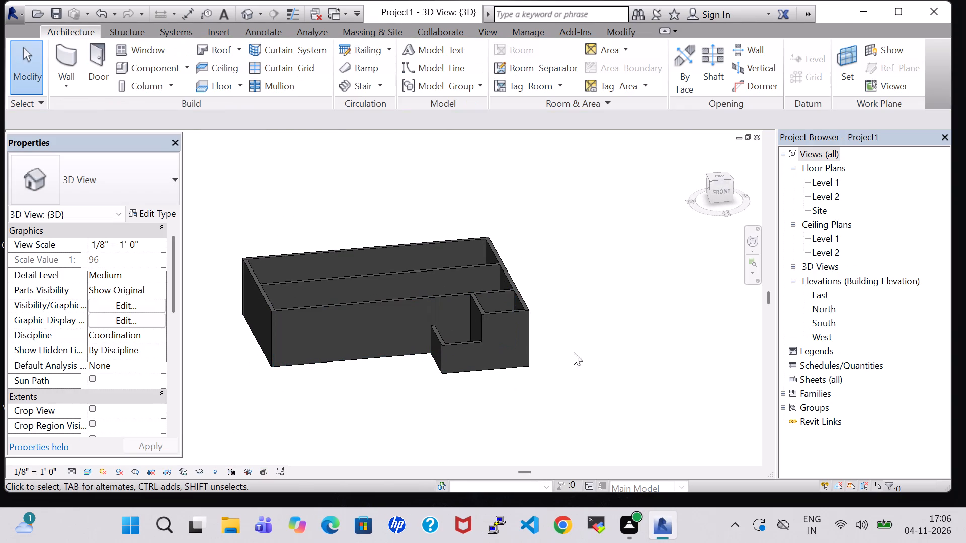
{"action": "middle_click_drag", "start_coordinate": [583, 294], "coordinate": [690, 309], "text": "shift"}
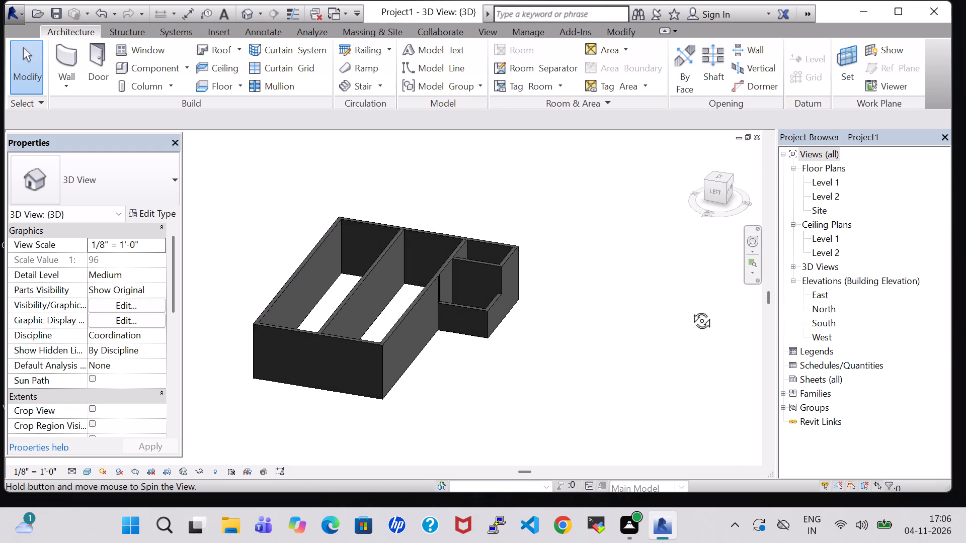
{"action": "middle_click_drag", "start_coordinate": [690, 309], "coordinate": [691, 309], "text": "shift"}
On the Level 1 plan, delete the short leftover wall piece between the left small room's vertical wall and the horizontal partition.
{"action": "double_click", "coordinate": [824, 181]}
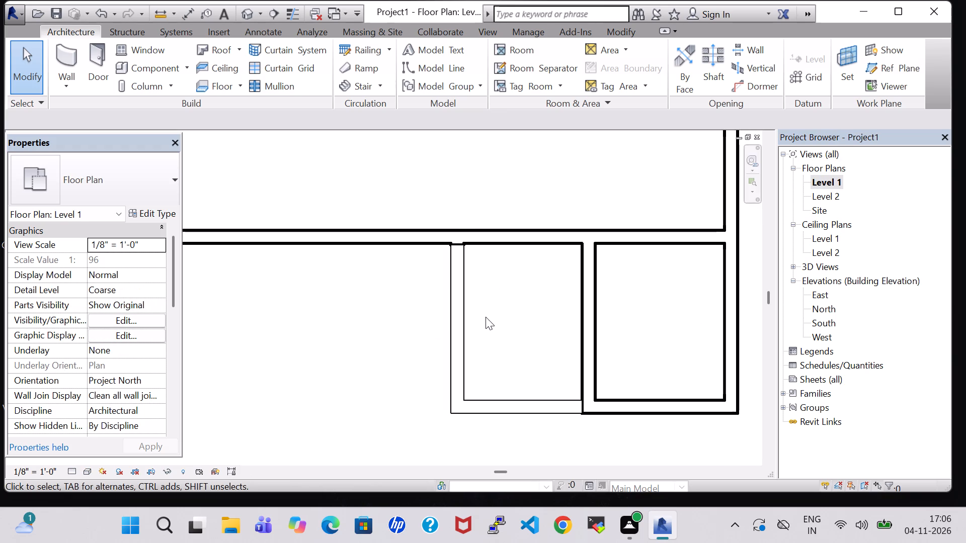
{"action": "scroll", "coordinate": [485, 317], "scroll_direction": "up", "scroll_amount": 3}
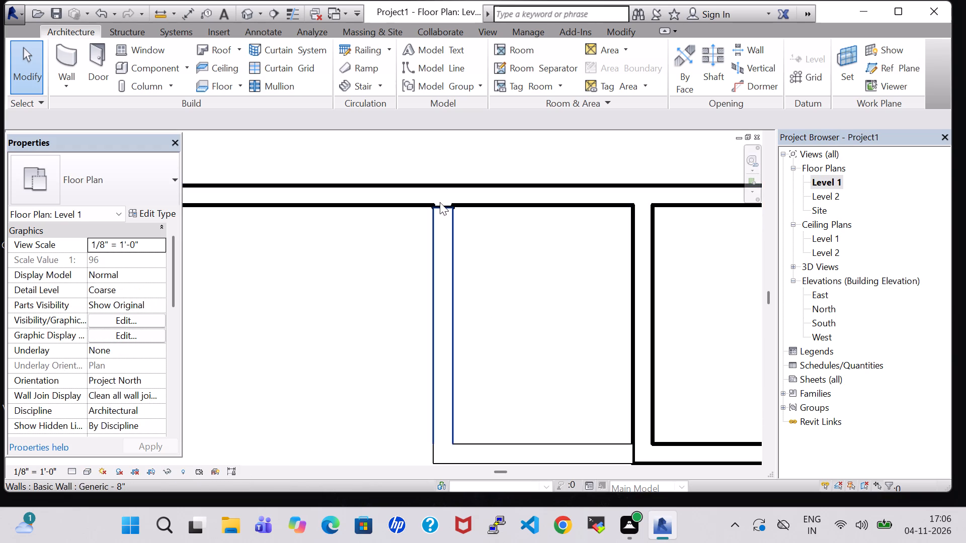
{"action": "scroll", "coordinate": [443, 207], "scroll_direction": "up", "scroll_amount": 2}
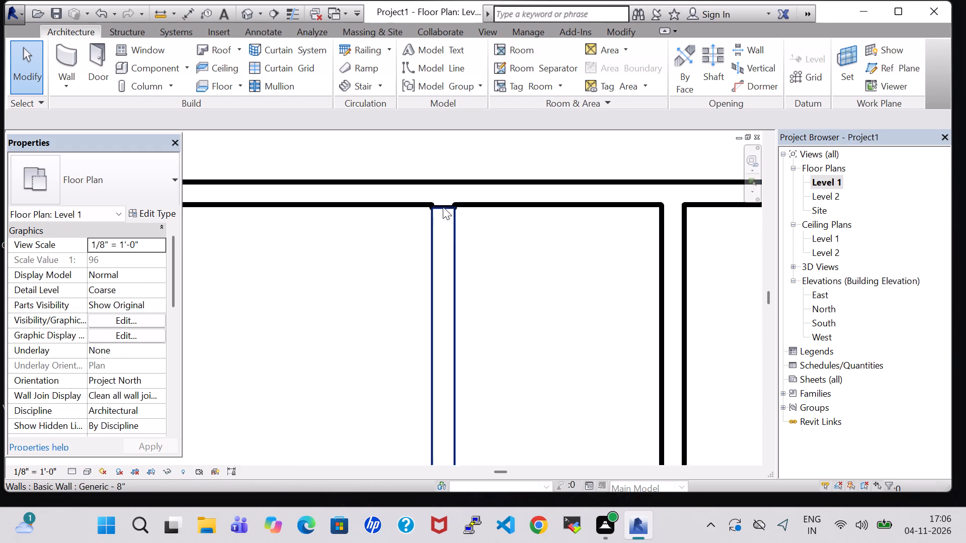
{"action": "scroll", "coordinate": [443, 207], "scroll_direction": "up", "scroll_amount": 4}
{"action": "left_click", "coordinate": [447, 198]}
{"action": "key", "text": "Delete"}
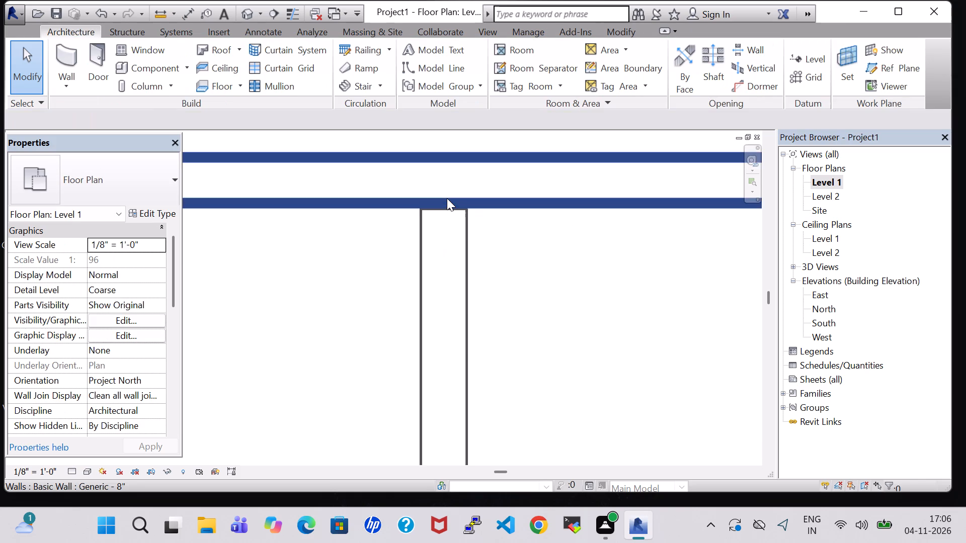
{"action": "left_click", "coordinate": [653, 311]}
Split the left small room's left vertical wall at about 7'-5" and about 11" above its bottom corner.
{"action": "scroll", "coordinate": [651, 311], "scroll_direction": "down", "scroll_amount": 8}
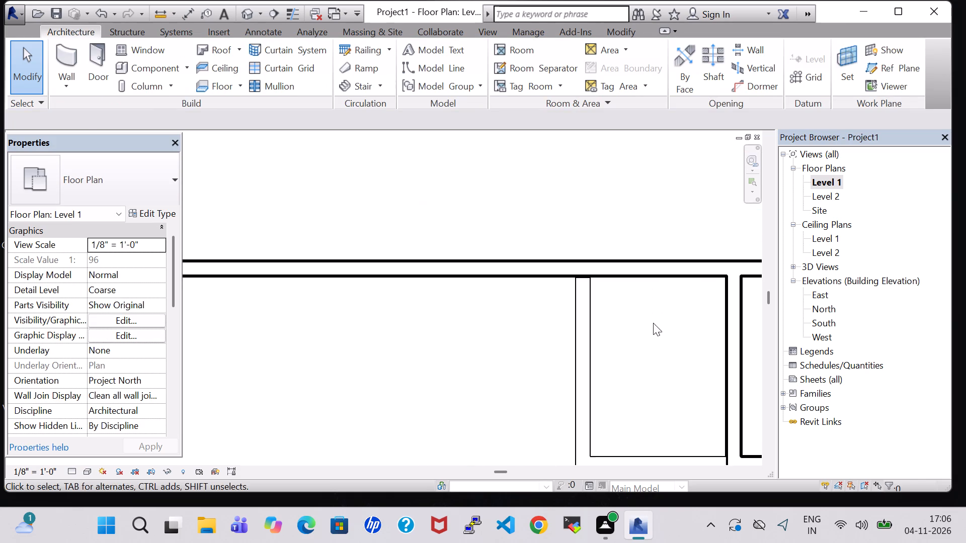
{"action": "middle_click_drag", "start_coordinate": [656, 334], "coordinate": [566, 331]}
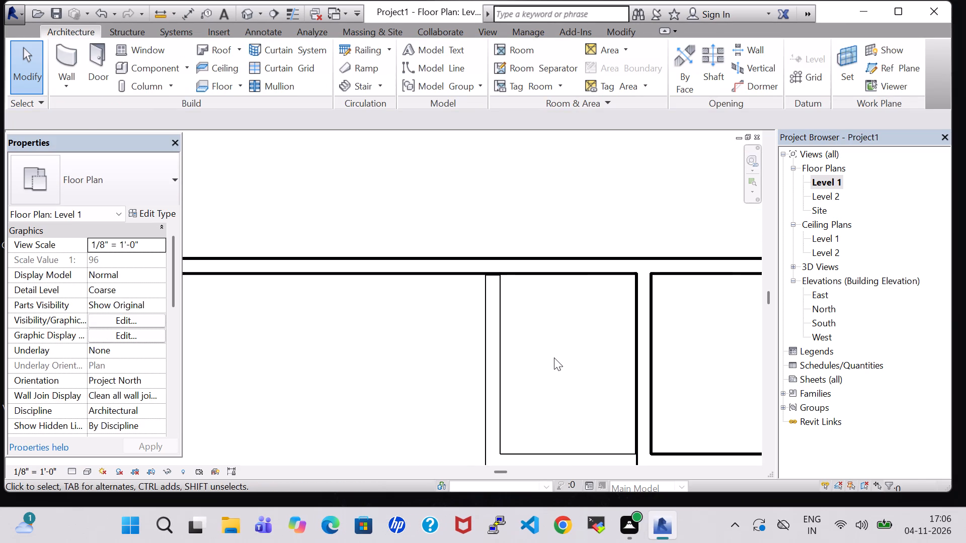
{"action": "scroll", "coordinate": [554, 357], "scroll_direction": "down", "scroll_amount": 1}
{"action": "middle_click_drag", "start_coordinate": [554, 357], "coordinate": [496, 337]}
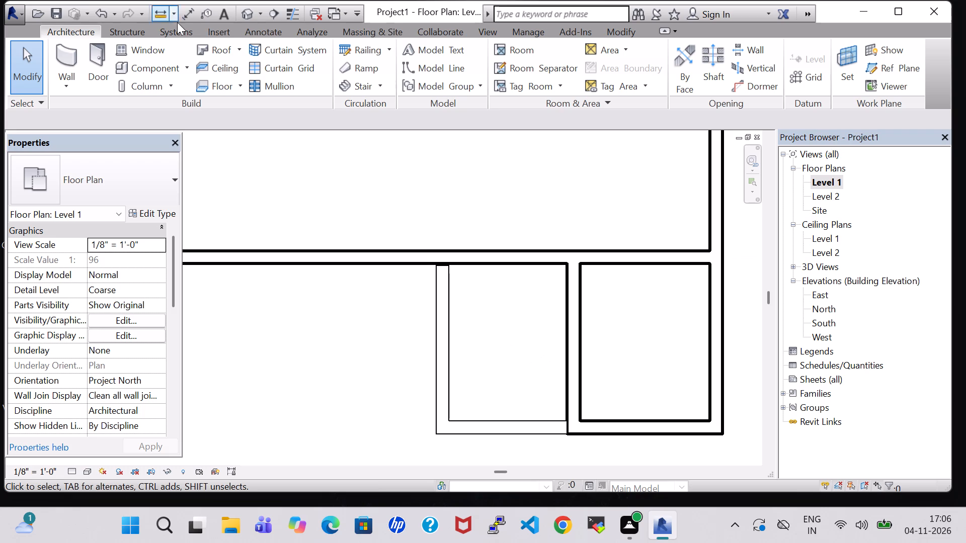
{"action": "left_click", "coordinate": [608, 34]}
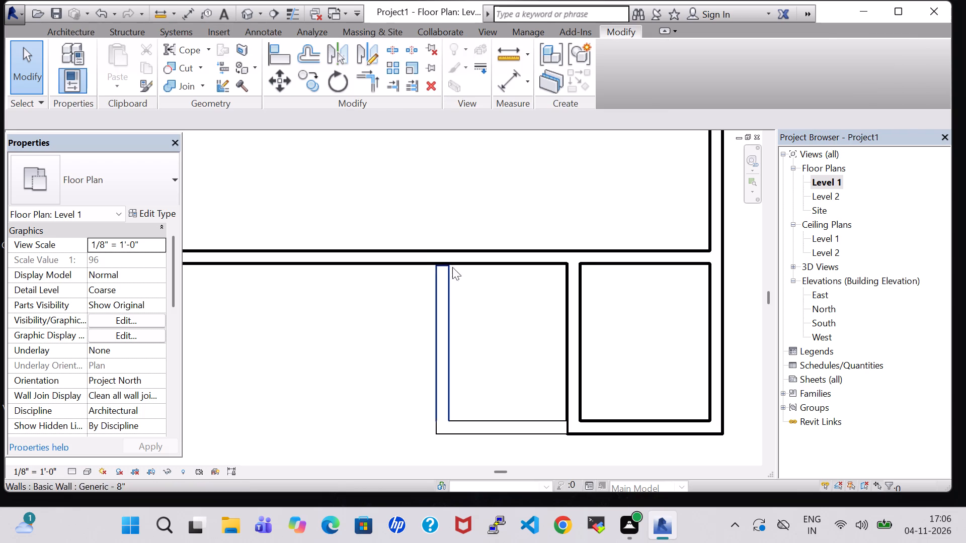
{"action": "left_click", "coordinate": [394, 49]}
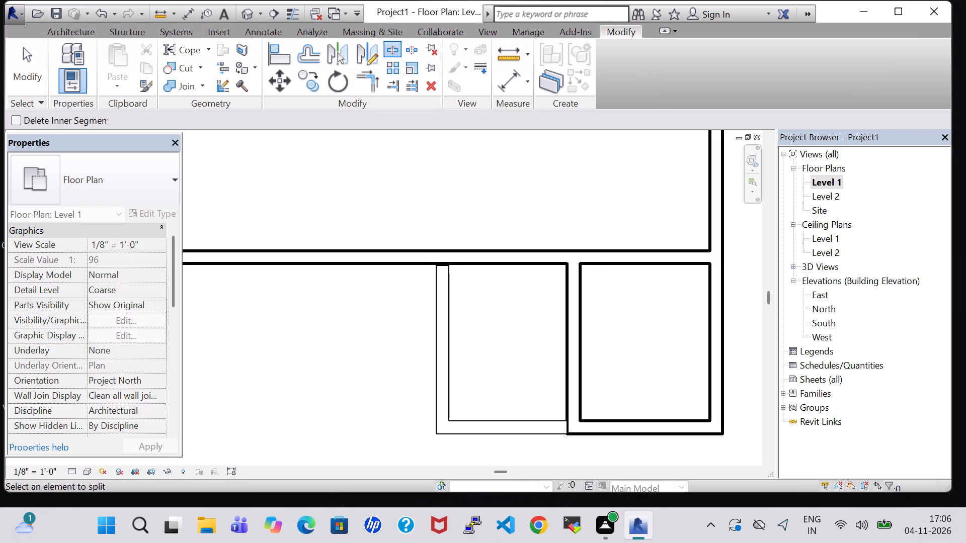
{"action": "left_click", "coordinate": [441, 283]}
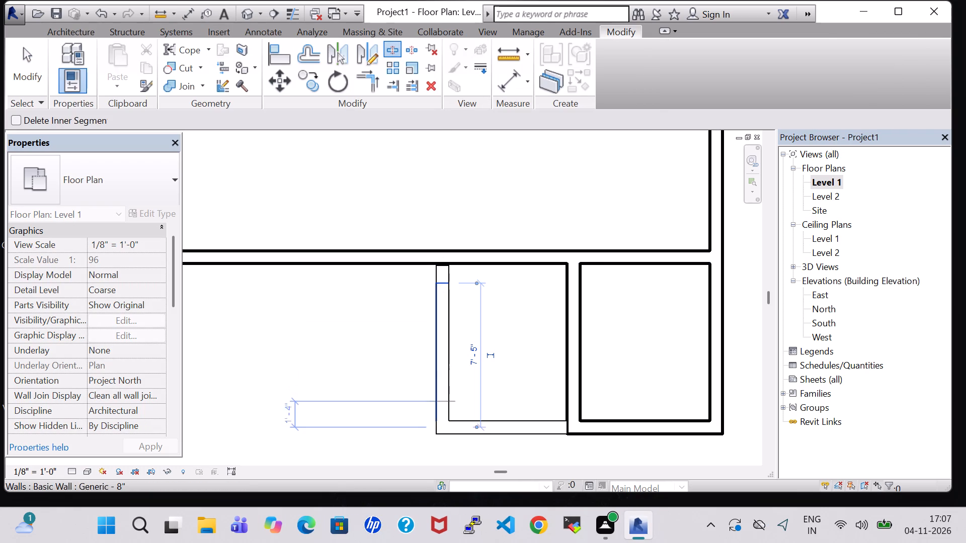
{"action": "left_click", "coordinate": [442, 409]}
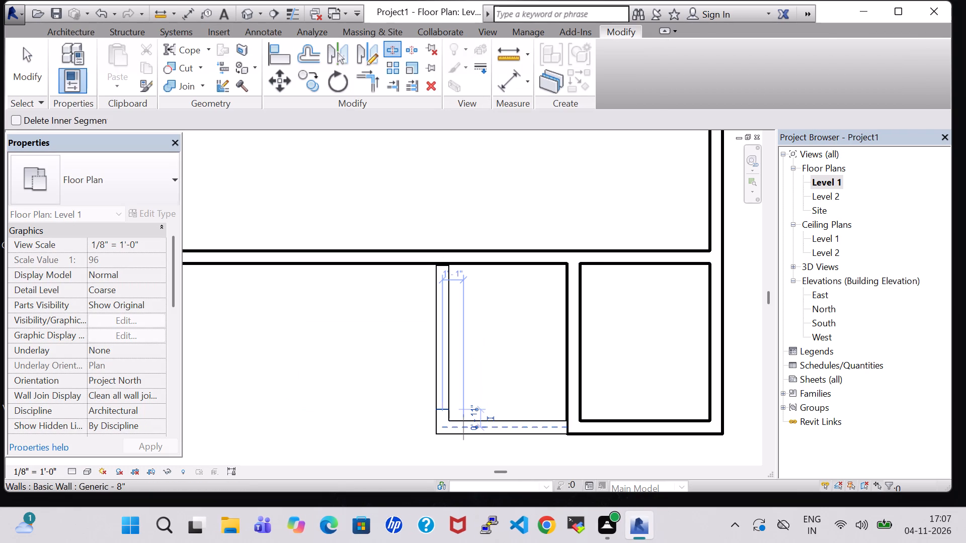
Split the left small room's bottom wall at about 1'-1" and about 5'-9" from its left corner.
{"action": "left_click", "coordinate": [463, 426]}
{"action": "left_click", "coordinate": [554, 425]}
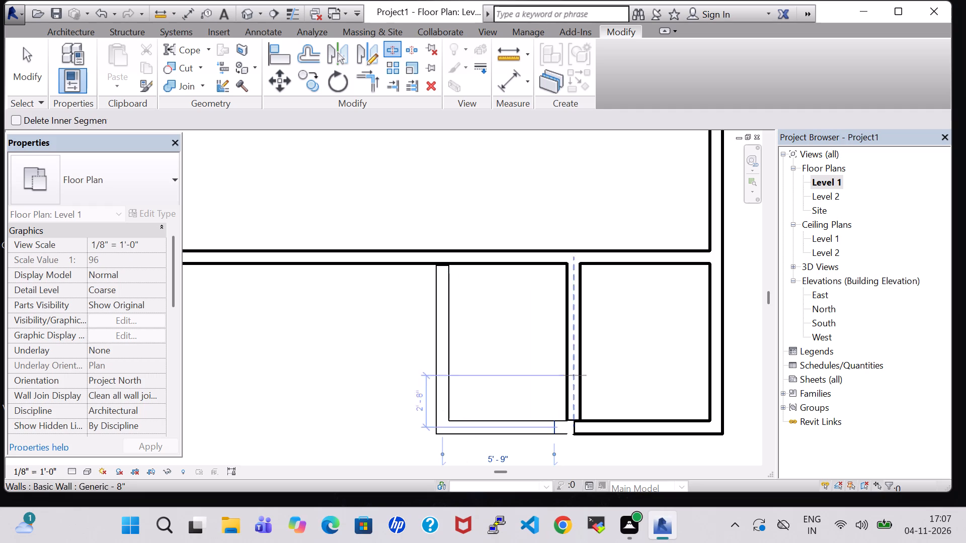
{"action": "key", "text": "Escape"}
{"action": "key", "text": "Escape"}
Delete the middle segment of the left small room's left vertical wall.
{"action": "left_click", "coordinate": [435, 344]}
{"action": "key", "text": "Delete"}
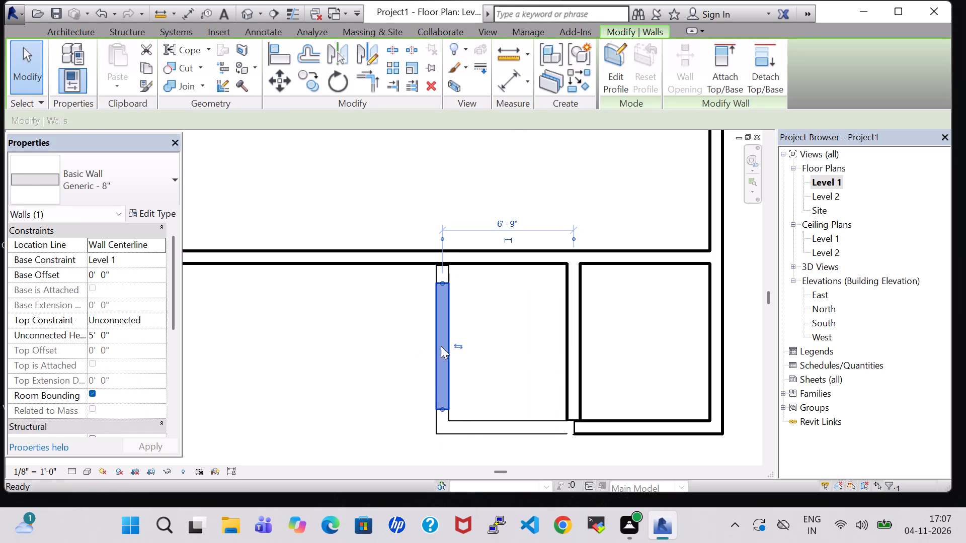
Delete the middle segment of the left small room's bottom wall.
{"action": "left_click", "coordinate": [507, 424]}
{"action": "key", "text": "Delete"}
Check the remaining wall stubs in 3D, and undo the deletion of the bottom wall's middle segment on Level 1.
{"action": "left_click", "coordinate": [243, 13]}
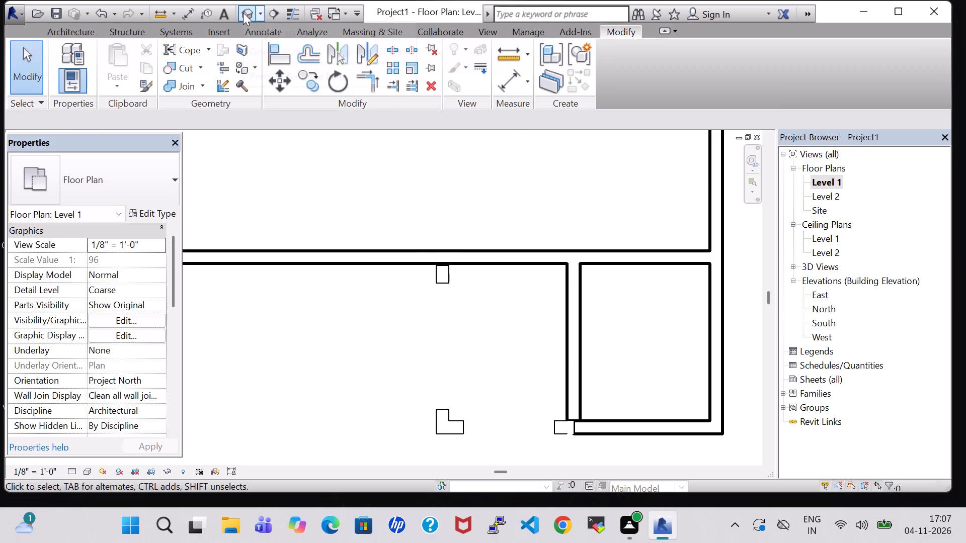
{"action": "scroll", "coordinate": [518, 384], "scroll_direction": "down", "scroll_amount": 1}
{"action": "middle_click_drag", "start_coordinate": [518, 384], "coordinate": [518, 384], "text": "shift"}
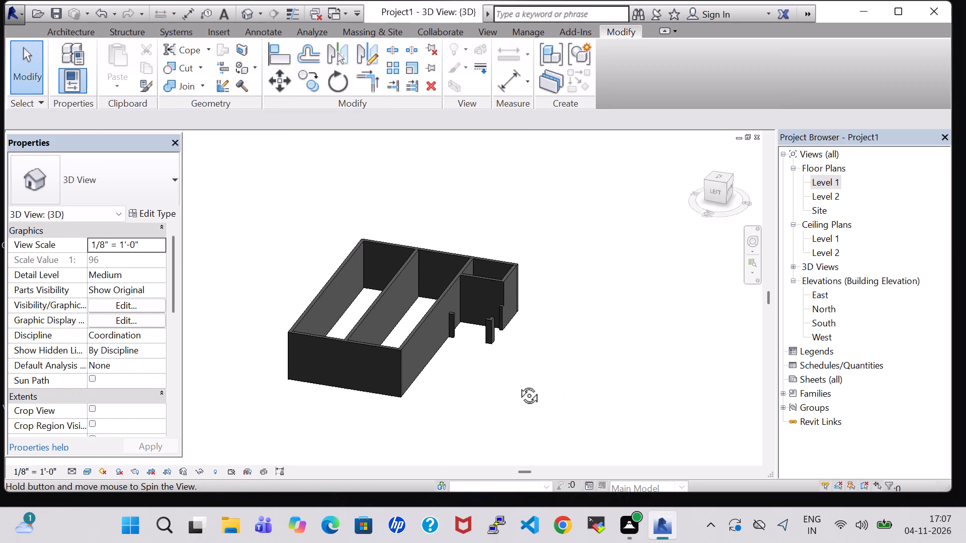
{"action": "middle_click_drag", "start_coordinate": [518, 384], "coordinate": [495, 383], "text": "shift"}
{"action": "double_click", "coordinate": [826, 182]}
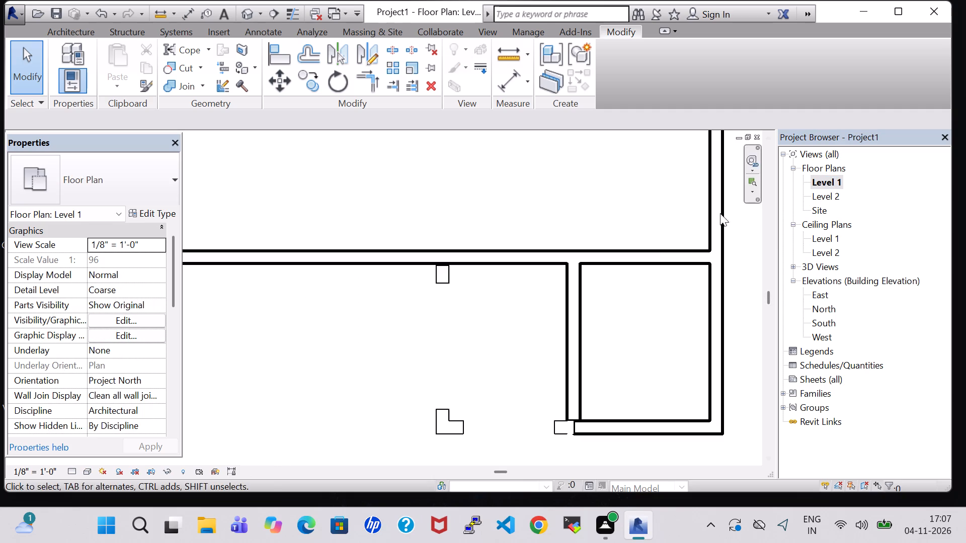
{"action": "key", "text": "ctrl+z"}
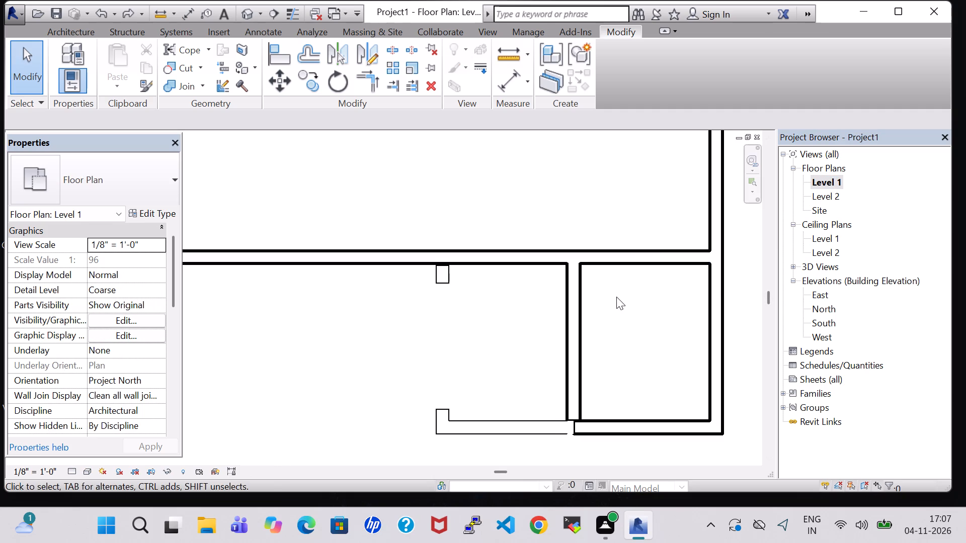
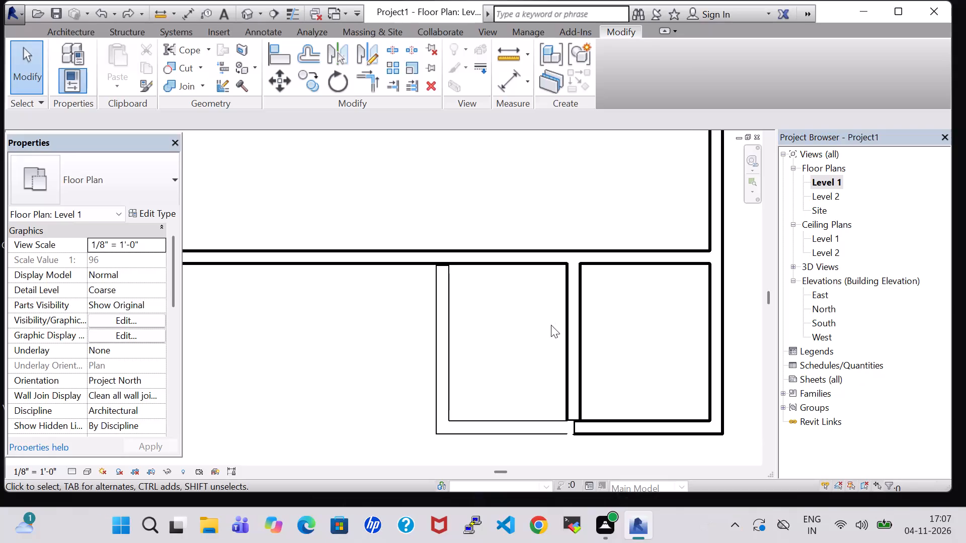
Undo the latest edits to the left small room's walls, including the splits in its bottom wall.
{"action": "key", "text": "ctrl+z"}
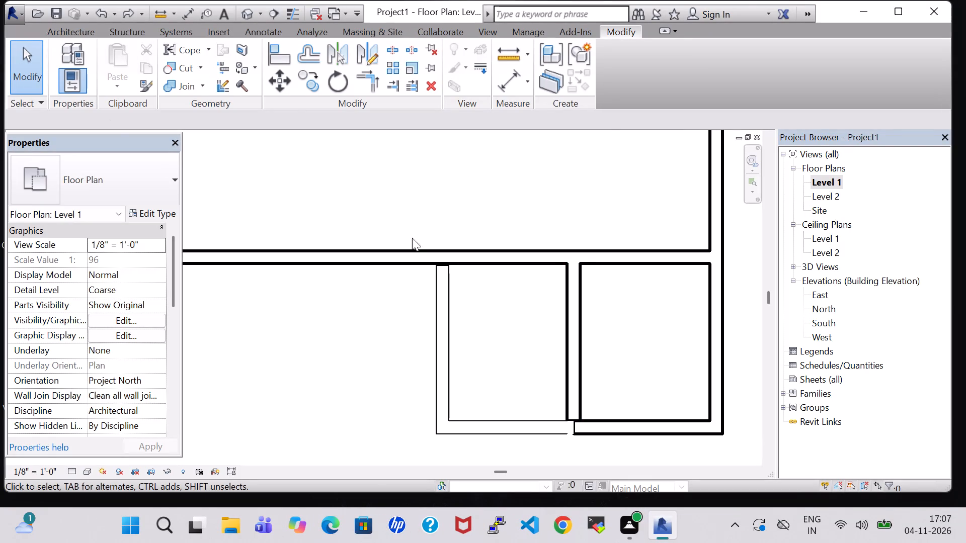
{"action": "scroll", "coordinate": [532, 372], "scroll_direction": "up", "scroll_amount": 2, "text": "ctrl"}
{"action": "key", "text": "ctrl+z"}
{"action": "key", "text": "ctrl+z"}
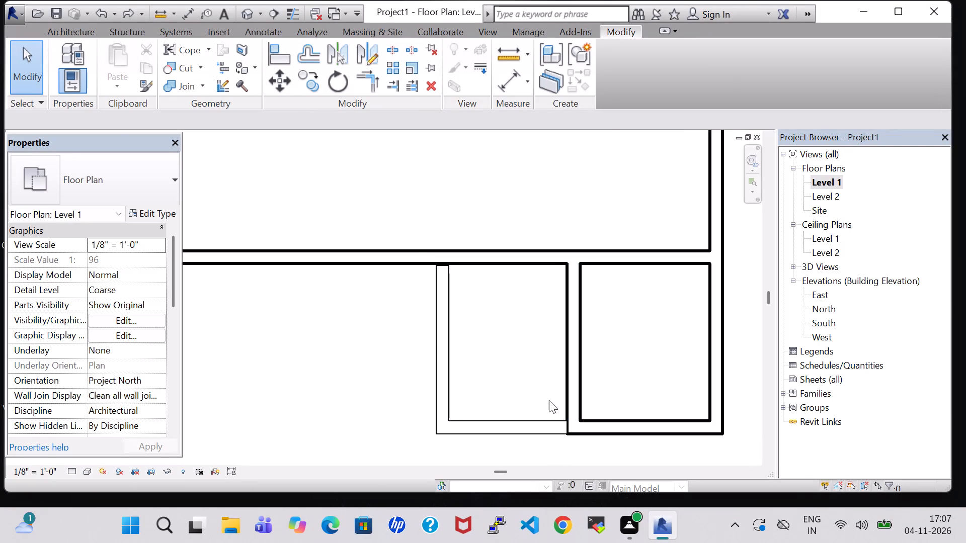
{"action": "left_click", "coordinate": [511, 378]}
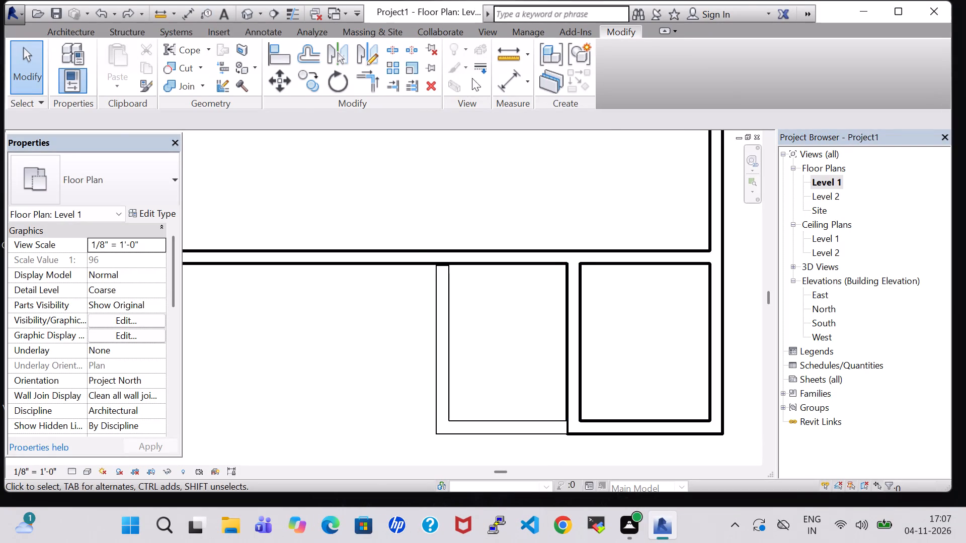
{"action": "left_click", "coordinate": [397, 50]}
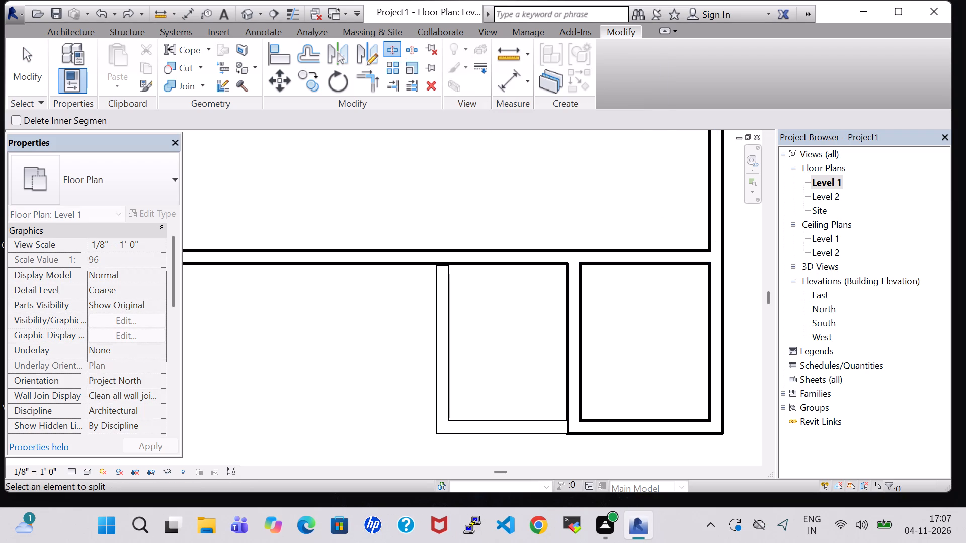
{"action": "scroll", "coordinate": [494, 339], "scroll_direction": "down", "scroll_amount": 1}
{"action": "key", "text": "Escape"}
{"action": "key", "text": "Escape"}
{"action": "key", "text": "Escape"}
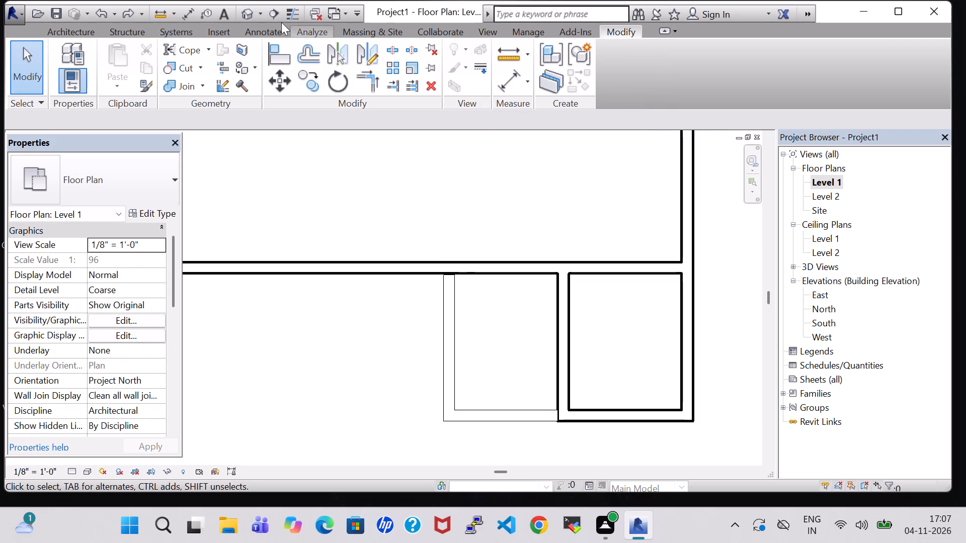
Draw room separation lines inside the left small room: a vertical one about 8'-0" long beside its left wall, and a horizontal one above its bottom wall.
{"action": "left_click", "coordinate": [76, 38]}
{"action": "left_click", "coordinate": [522, 62]}
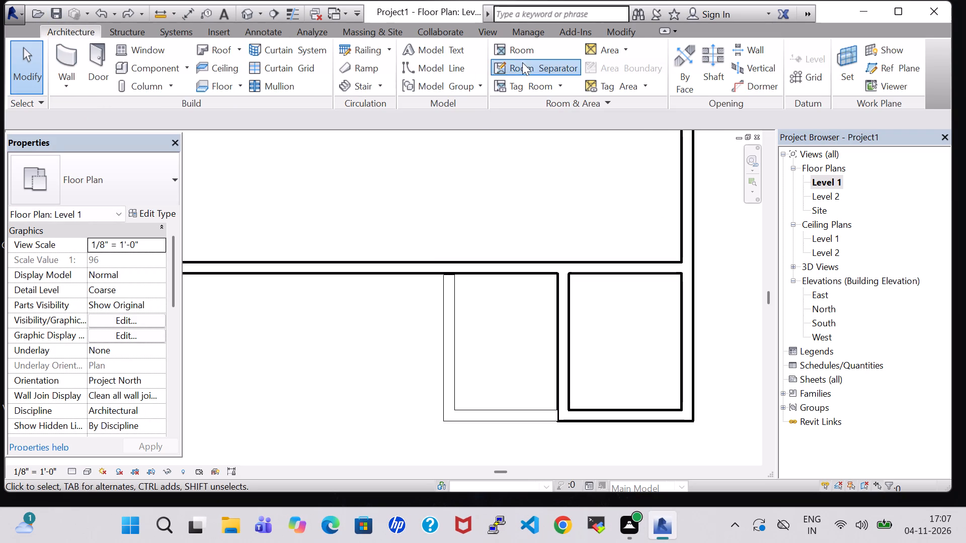
{"action": "scroll", "coordinate": [334, 372], "scroll_direction": "up", "scroll_amount": 4}
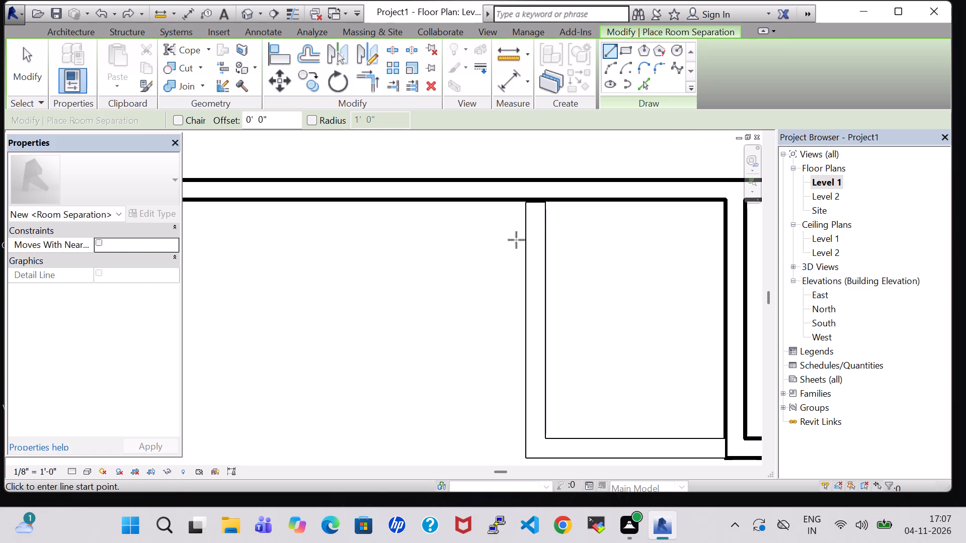
{"action": "left_click", "coordinate": [559, 202]}
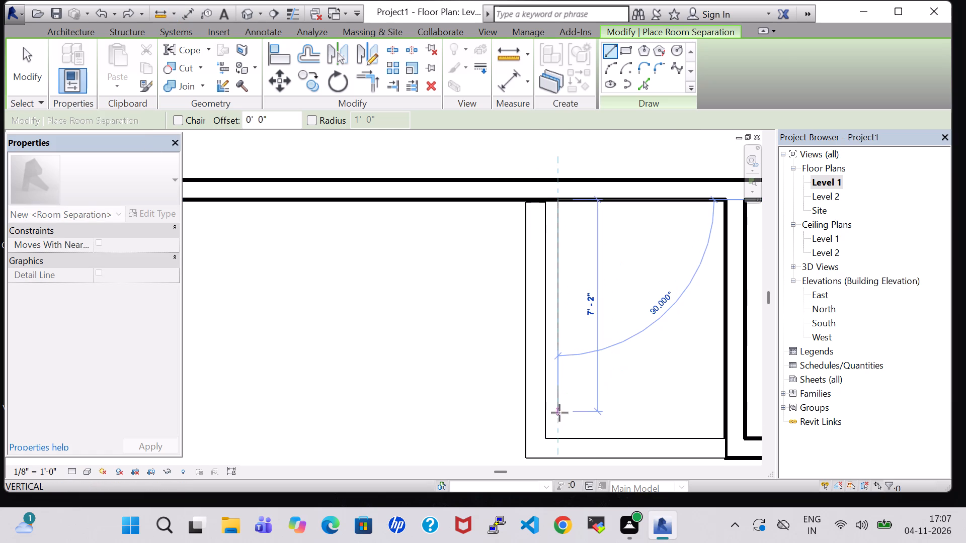
{"action": "left_click", "coordinate": [560, 427]}
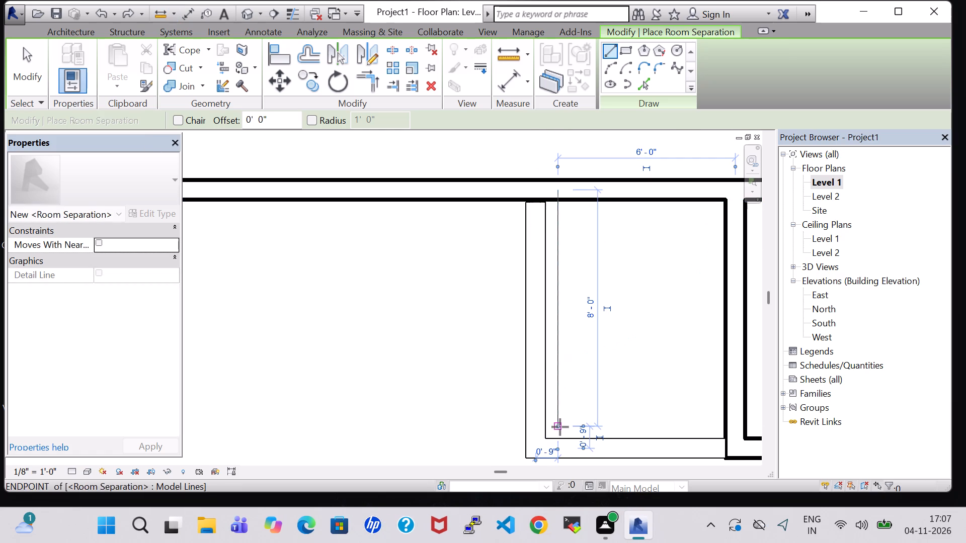
{"action": "left_click", "coordinate": [727, 426]}
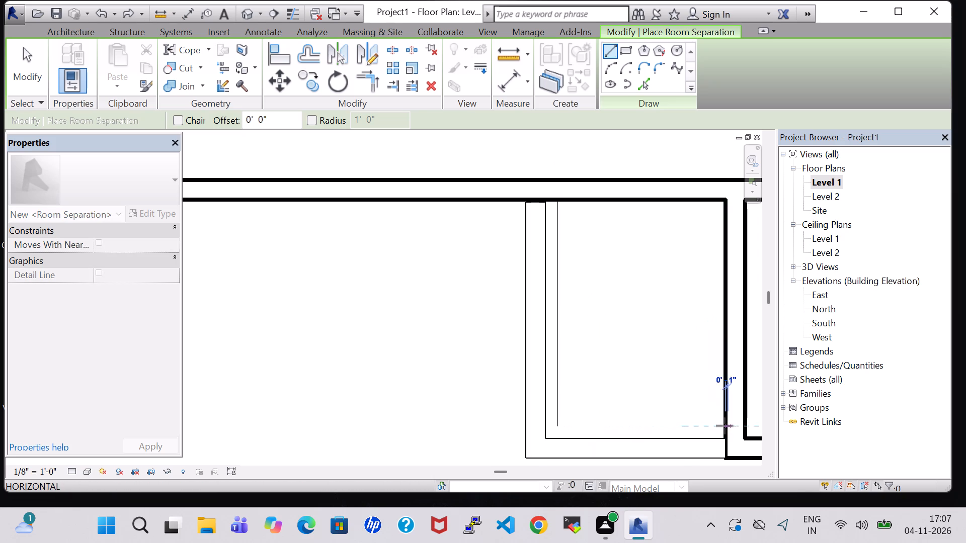
{"action": "left_click", "coordinate": [558, 427]}
{"action": "scroll", "coordinate": [692, 348], "scroll_direction": "down", "scroll_amount": 4}
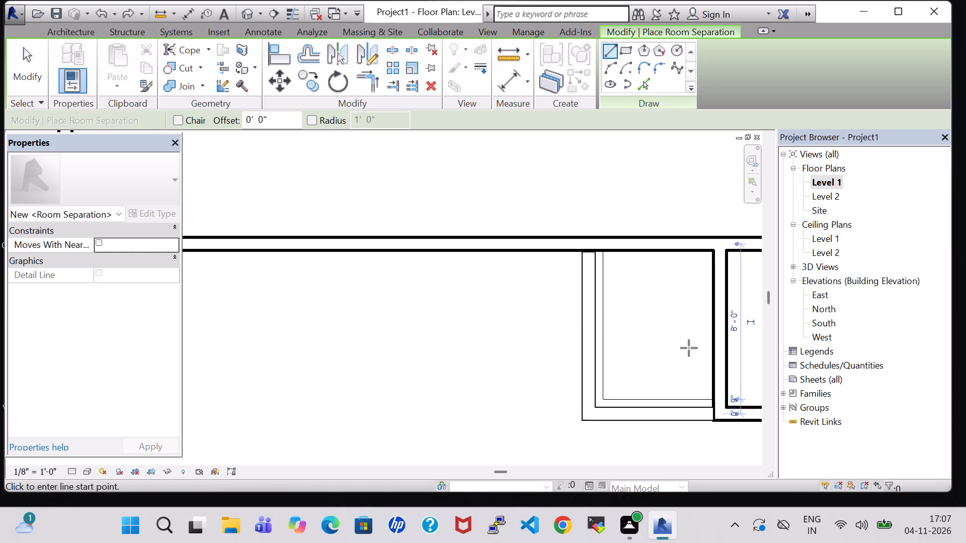
{"action": "middle_click_drag", "start_coordinate": [686, 346], "coordinate": [429, 369]}
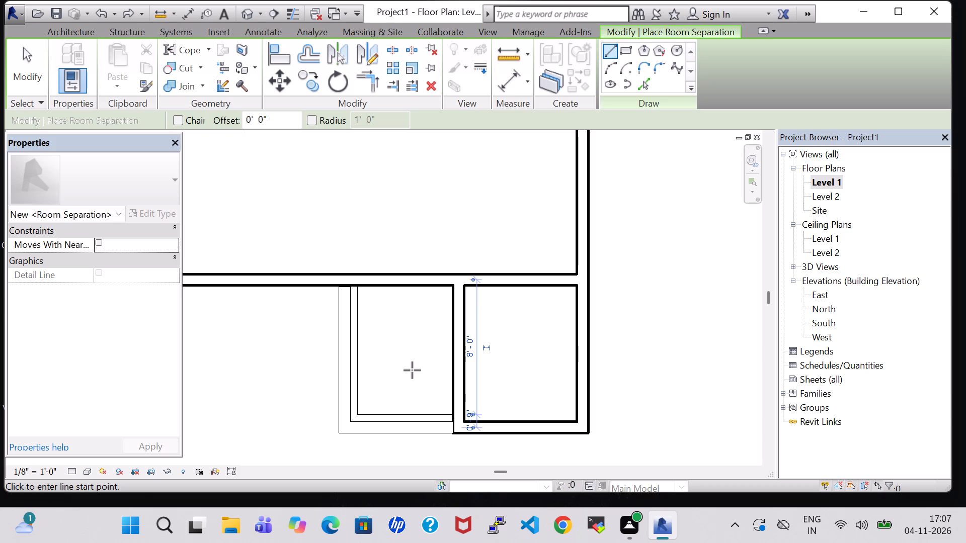
{"action": "key", "text": "Escape"}
{"action": "key", "text": "Escape"}
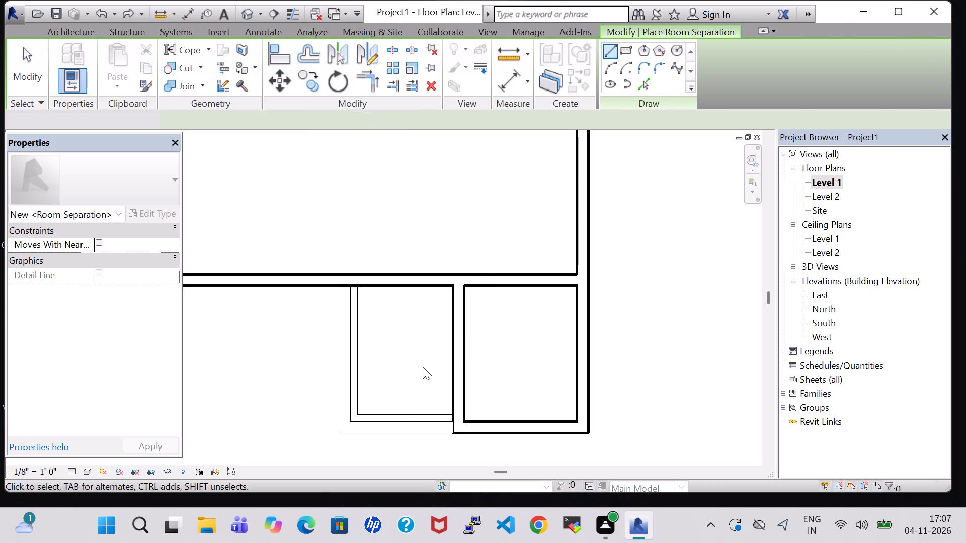
{"action": "key", "text": "Escape"}
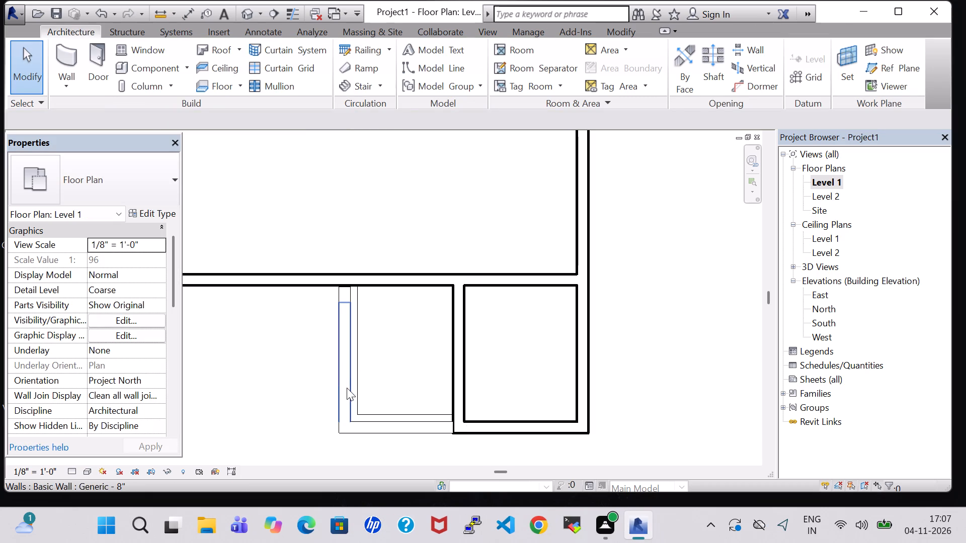
Delete the long lower segment and the short upper segment of the left small room's left wall.
{"action": "left_click", "coordinate": [341, 330]}
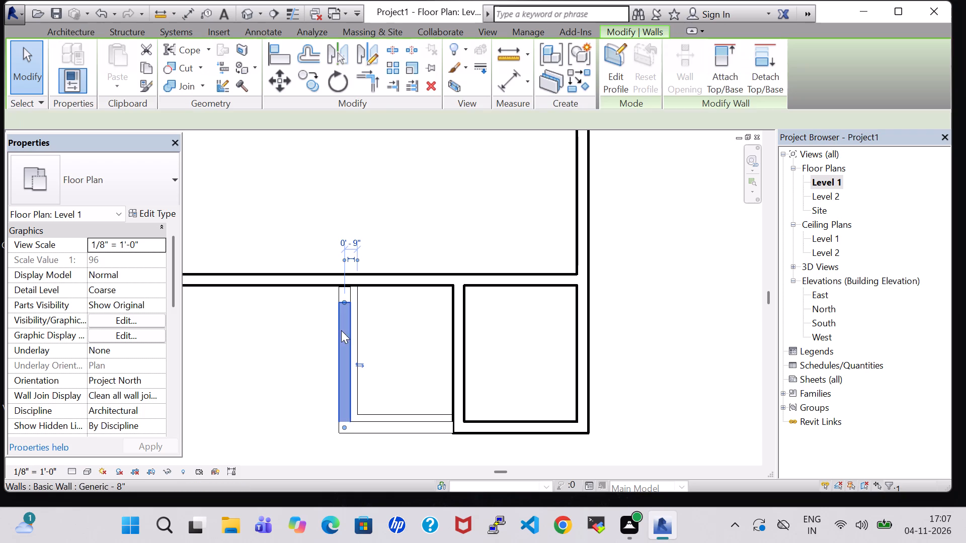
{"action": "key", "text": "Delete"}
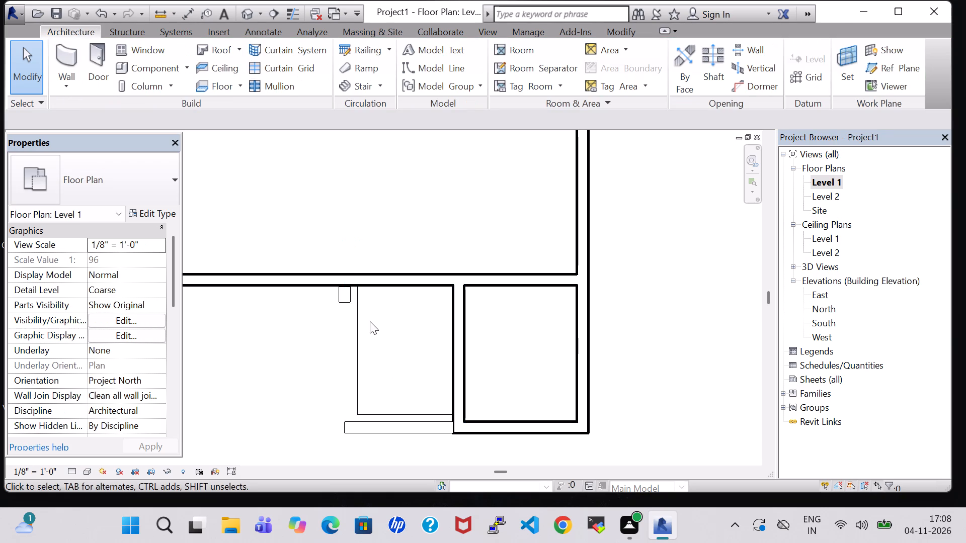
{"action": "left_click", "coordinate": [346, 302]}
{"action": "key", "text": "Delete"}
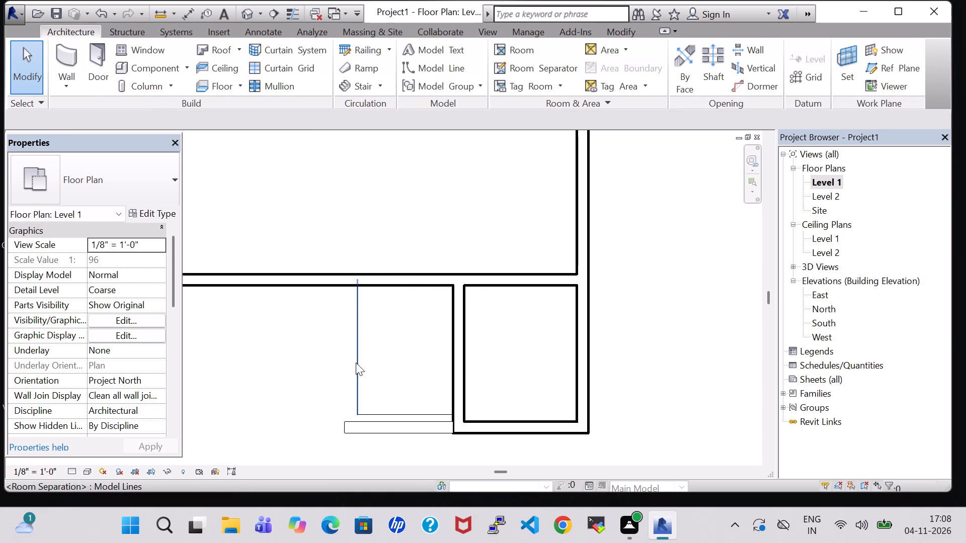
Inspect the lower area and its remaining walls in 3D, and return to the Level 1 floor plan.
{"action": "left_click", "coordinate": [247, 7]}
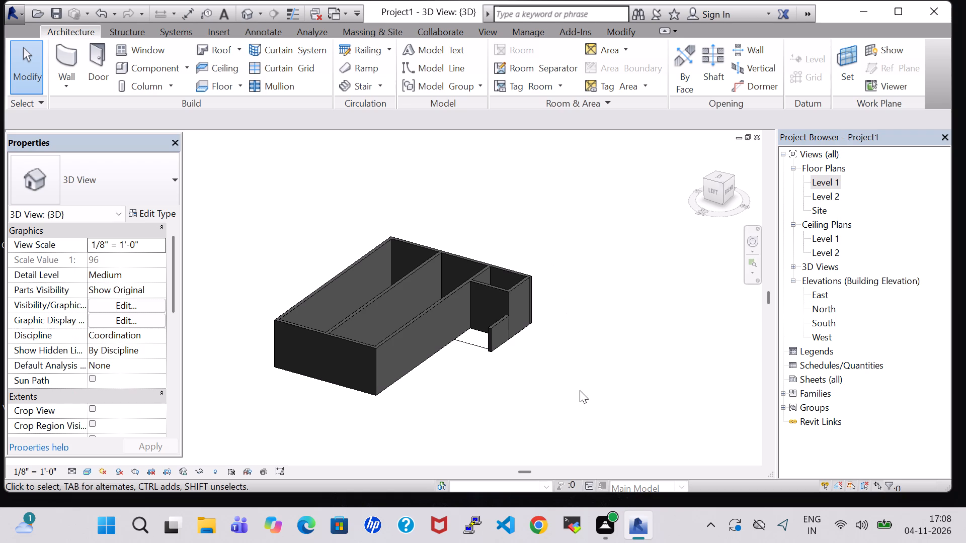
{"action": "middle_click_drag", "start_coordinate": [561, 392], "coordinate": [447, 403], "text": "shift"}
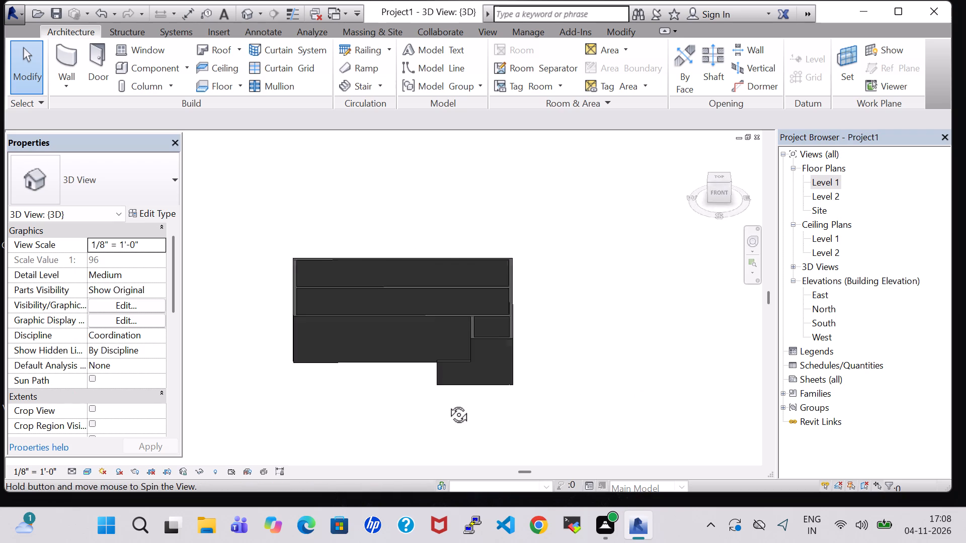
{"action": "middle_click_drag", "start_coordinate": [447, 403], "coordinate": [452, 383], "text": "shift"}
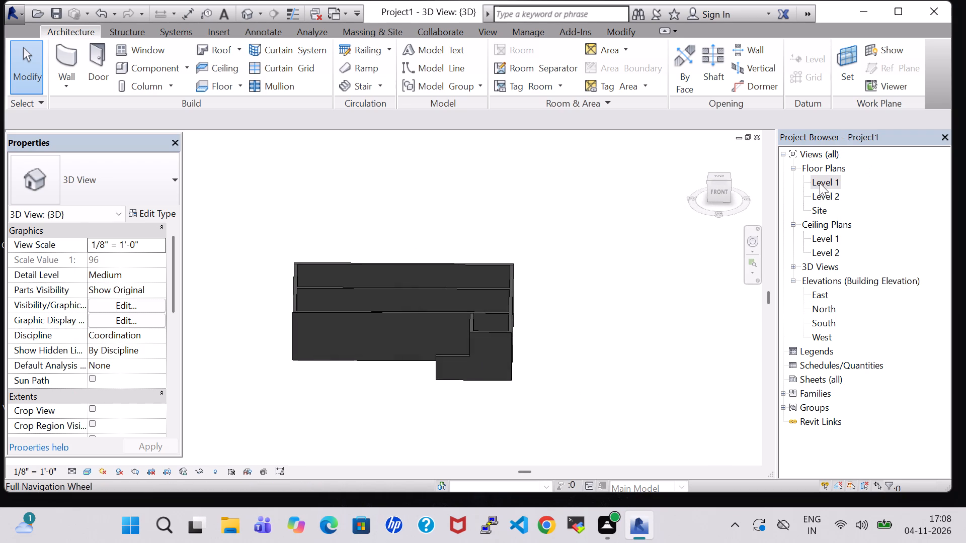
{"action": "double_click", "coordinate": [820, 183]}
{"action": "scroll", "coordinate": [461, 245], "scroll_direction": "down", "scroll_amount": 5}
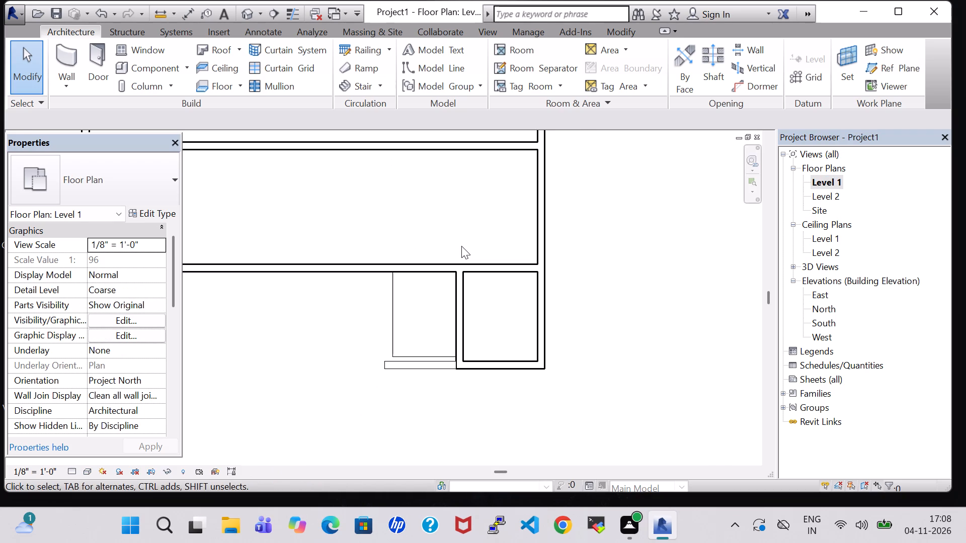
{"action": "scroll", "coordinate": [461, 246], "scroll_direction": "down", "scroll_amount": 2}
{"action": "middle_click_drag", "start_coordinate": [588, 237], "coordinate": [553, 283]}
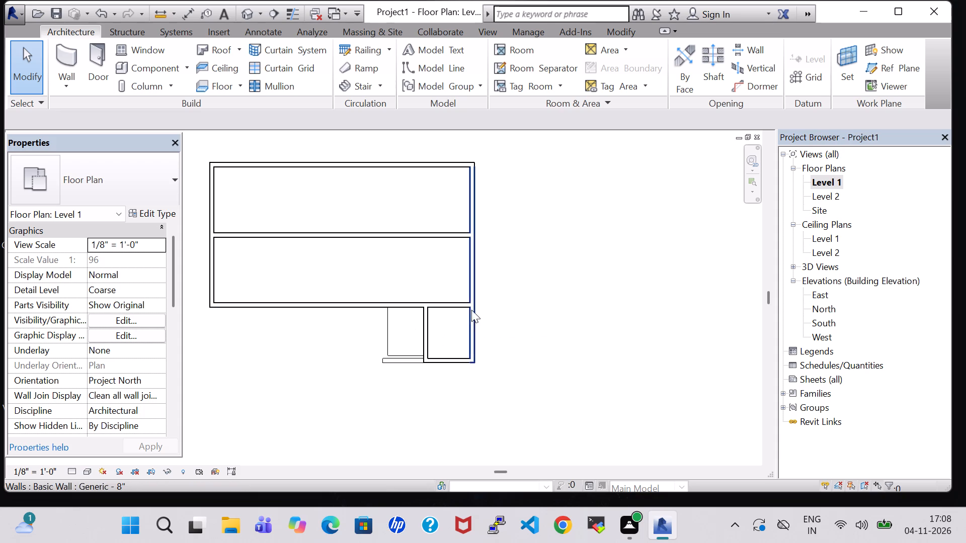
Draw a 10' high Generic - 8" vertical partition across both long rooms, about 12'-0" from the left exterior wall.
{"action": "left_click", "coordinate": [68, 46]}
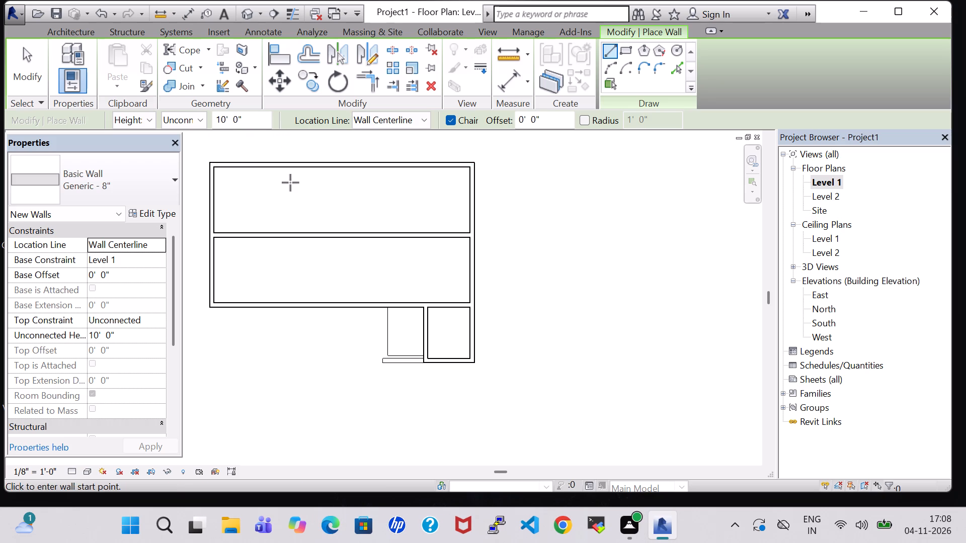
{"action": "middle_click_drag", "start_coordinate": [290, 183], "coordinate": [304, 209]}
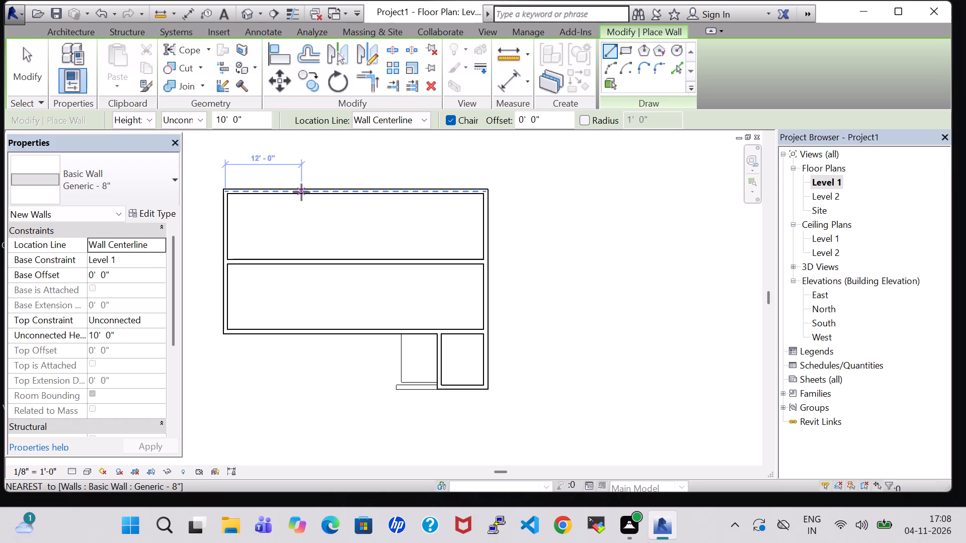
{"action": "left_click", "coordinate": [301, 192]}
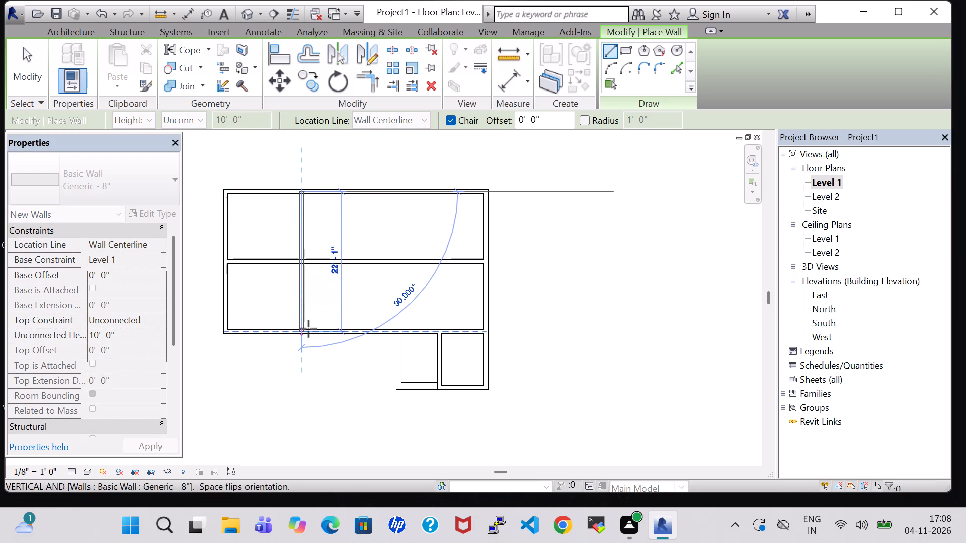
{"action": "left_click", "coordinate": [308, 329]}
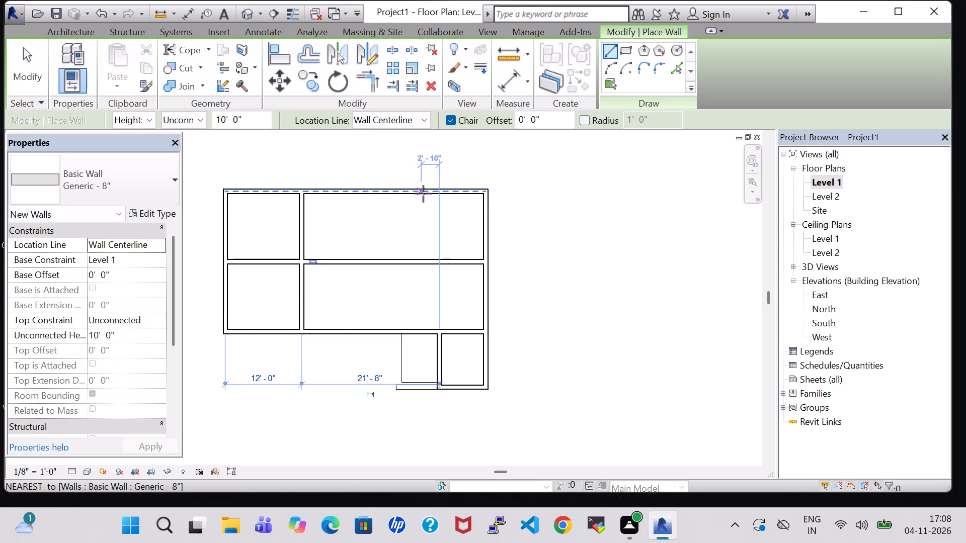
{"action": "key", "text": "Escape"}
{"action": "key", "text": "Escape"}
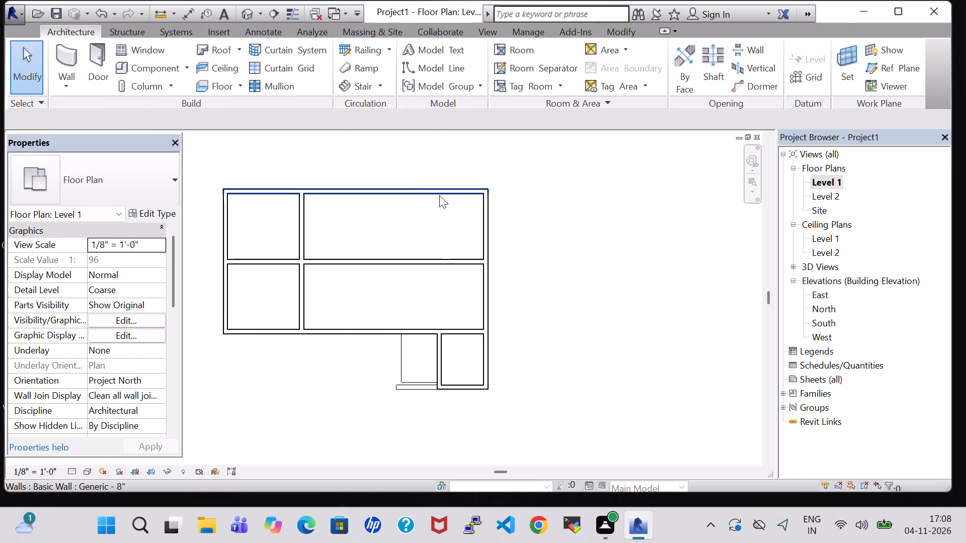
{"action": "key", "text": "Escape"}
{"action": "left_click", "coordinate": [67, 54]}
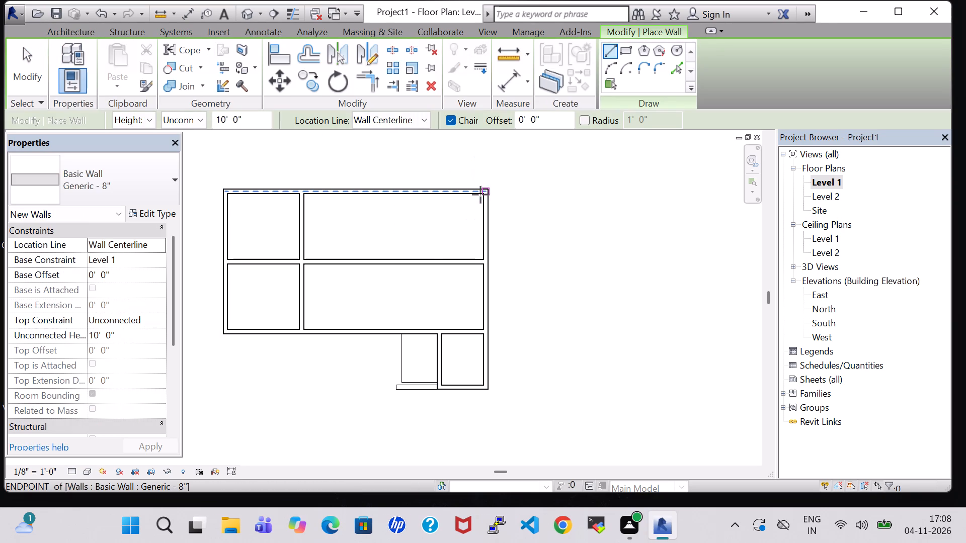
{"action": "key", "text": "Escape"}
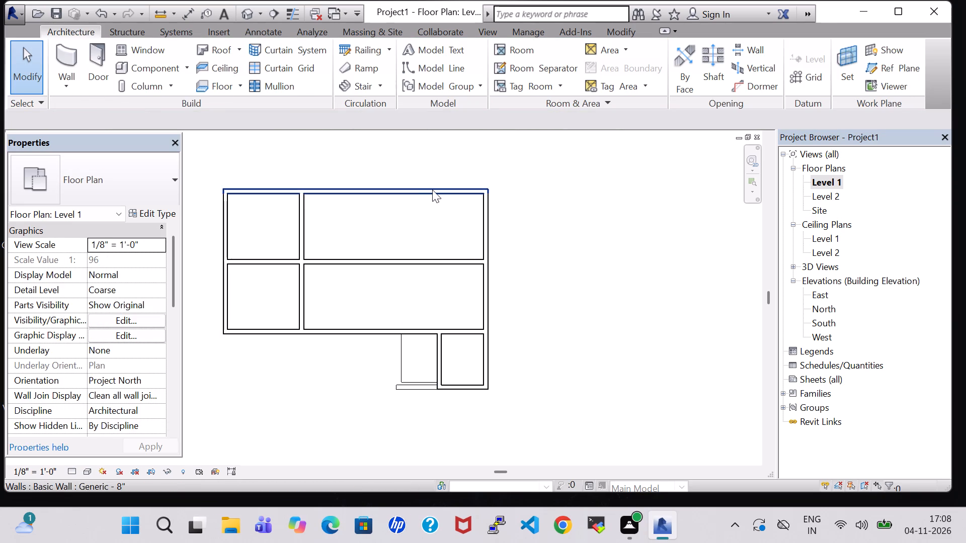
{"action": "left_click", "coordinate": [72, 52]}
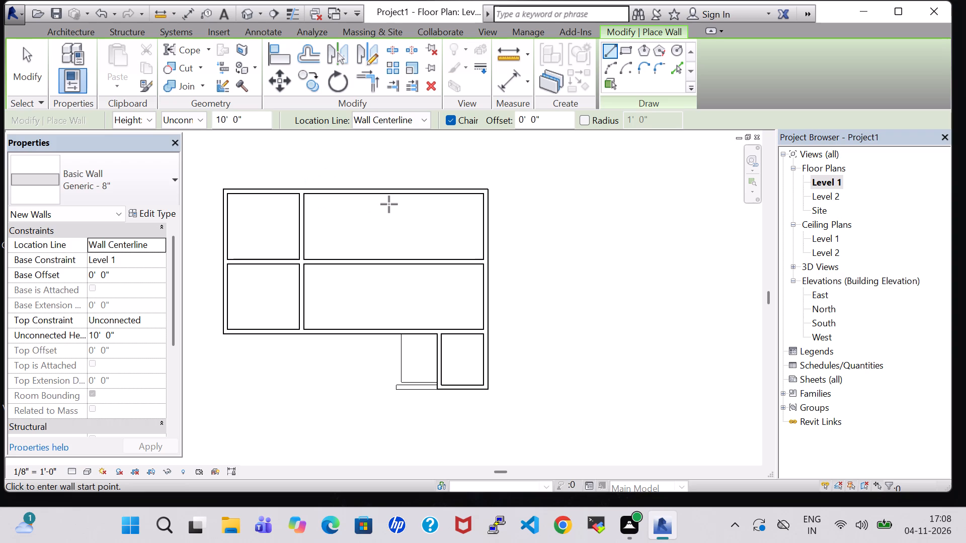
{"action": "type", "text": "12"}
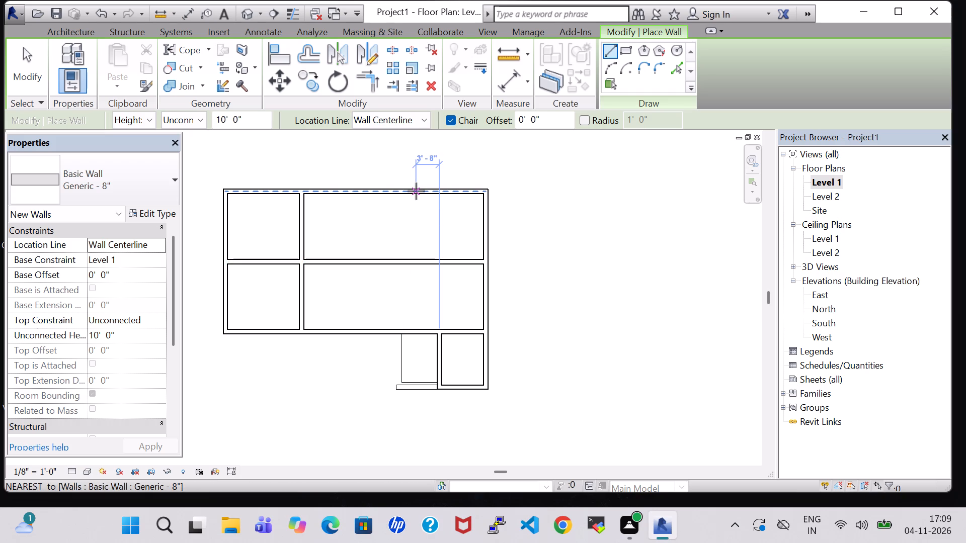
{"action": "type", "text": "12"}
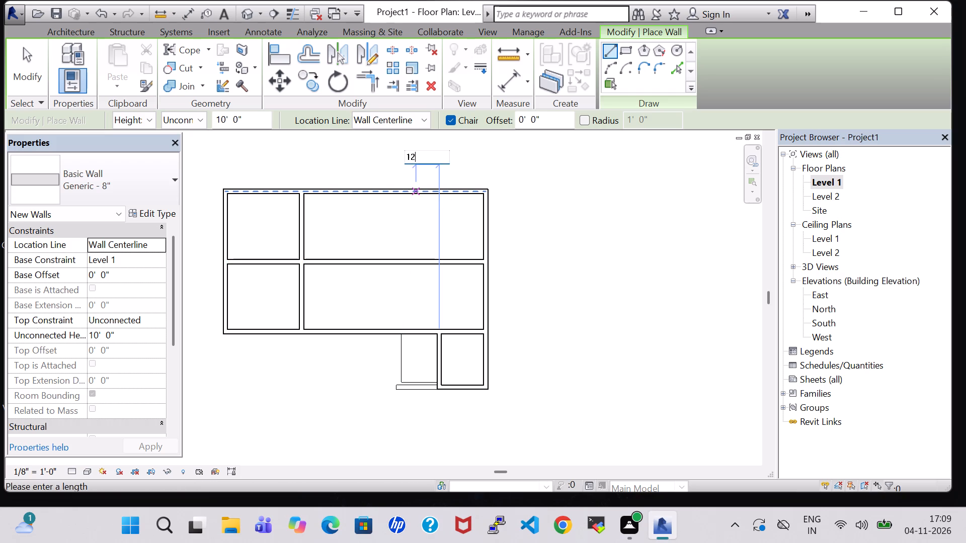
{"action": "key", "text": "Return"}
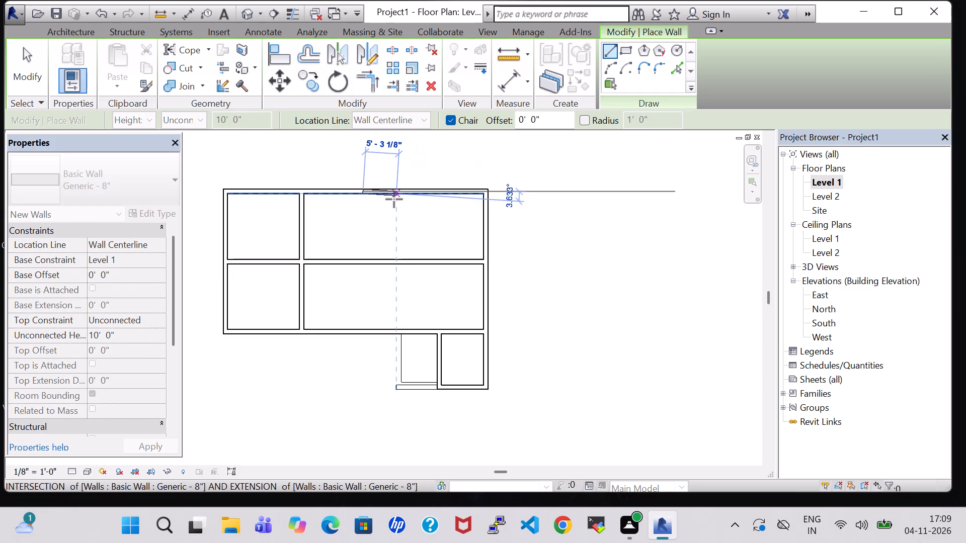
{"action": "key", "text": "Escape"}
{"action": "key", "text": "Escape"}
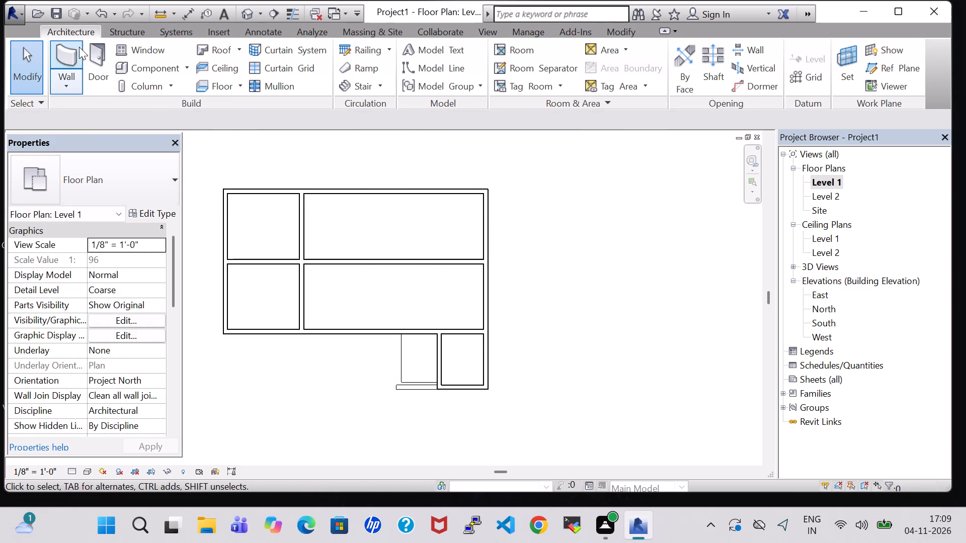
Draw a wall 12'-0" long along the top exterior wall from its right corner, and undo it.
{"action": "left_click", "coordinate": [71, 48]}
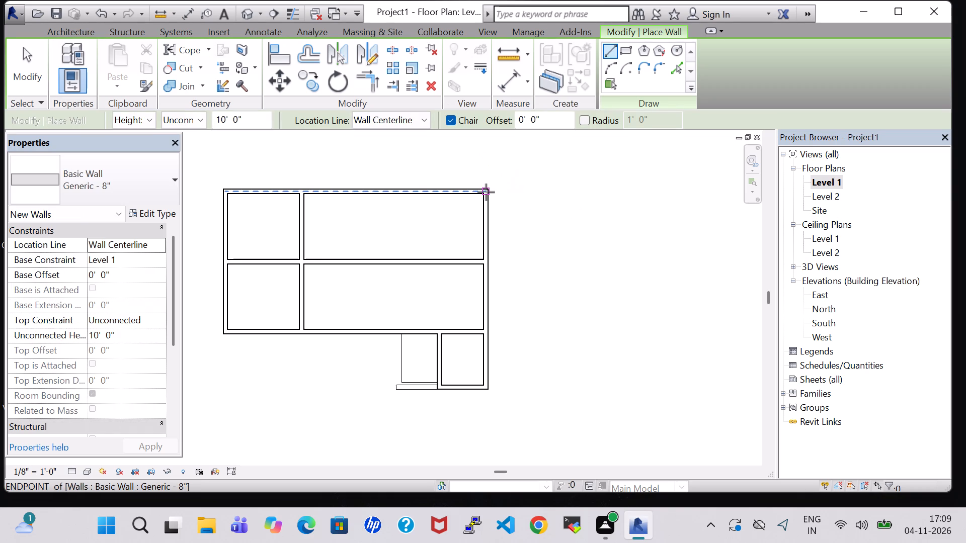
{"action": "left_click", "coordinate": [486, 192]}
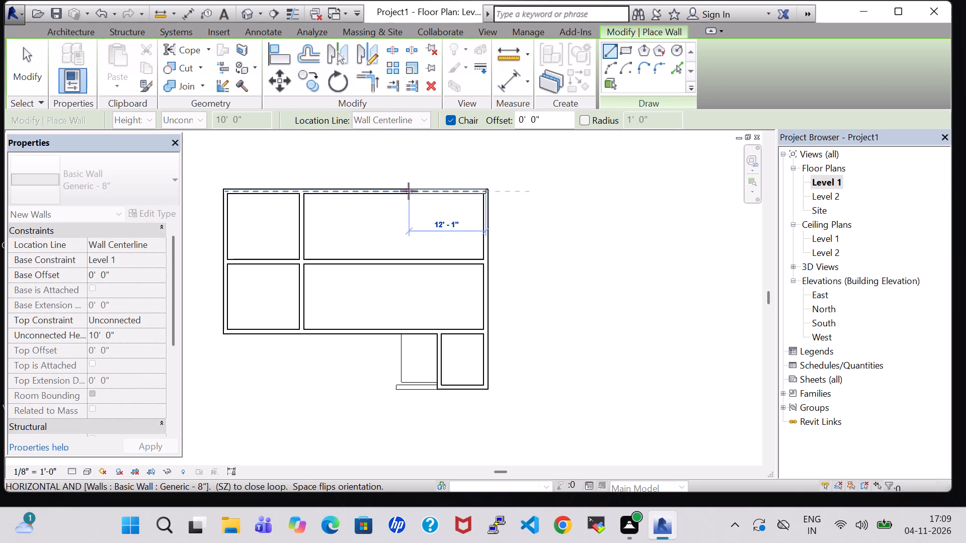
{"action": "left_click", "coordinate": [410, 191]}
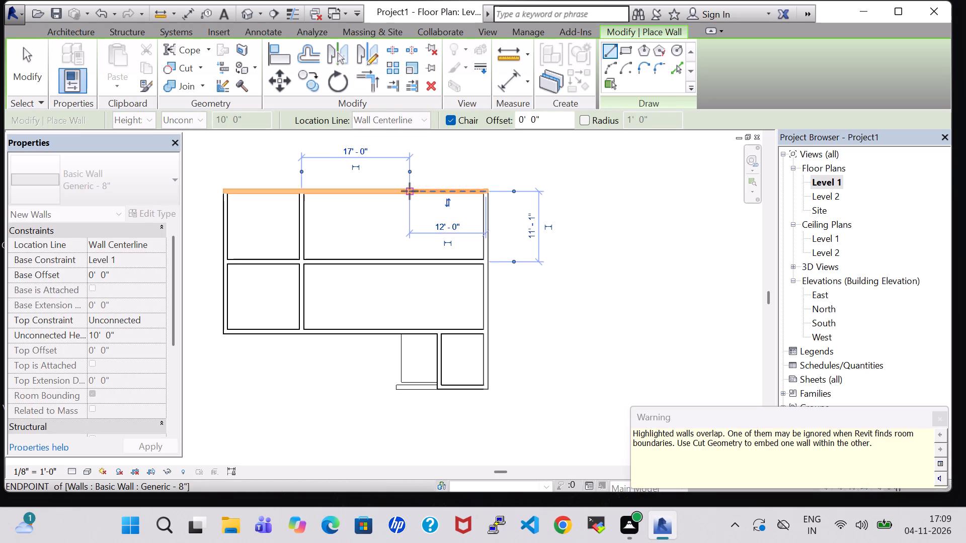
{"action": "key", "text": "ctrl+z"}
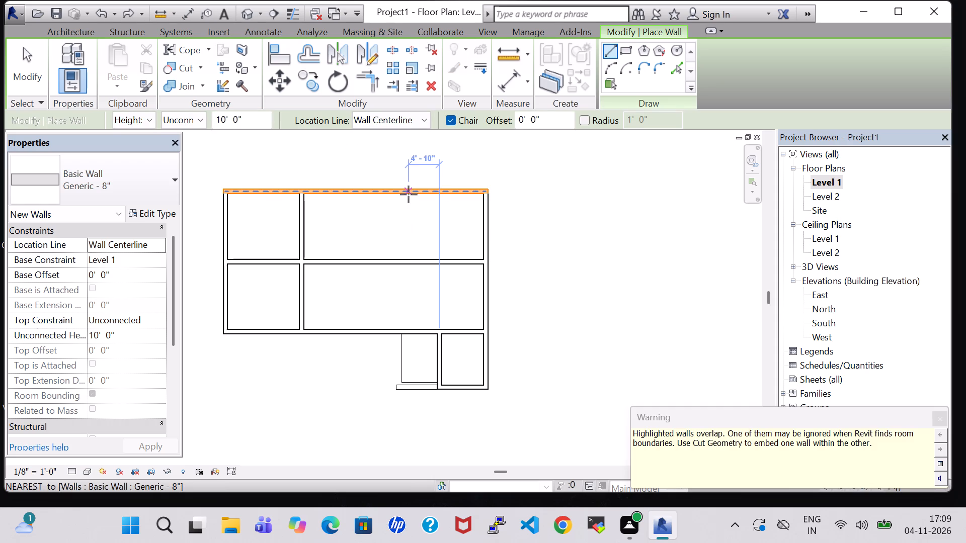
Draw a 10' high Generic - 8" vertical partition in two segments across both long rooms, about 12'-2" from the right exterior wall.
{"action": "left_click", "coordinate": [409, 194]}
{"action": "left_click", "coordinate": [414, 257]}
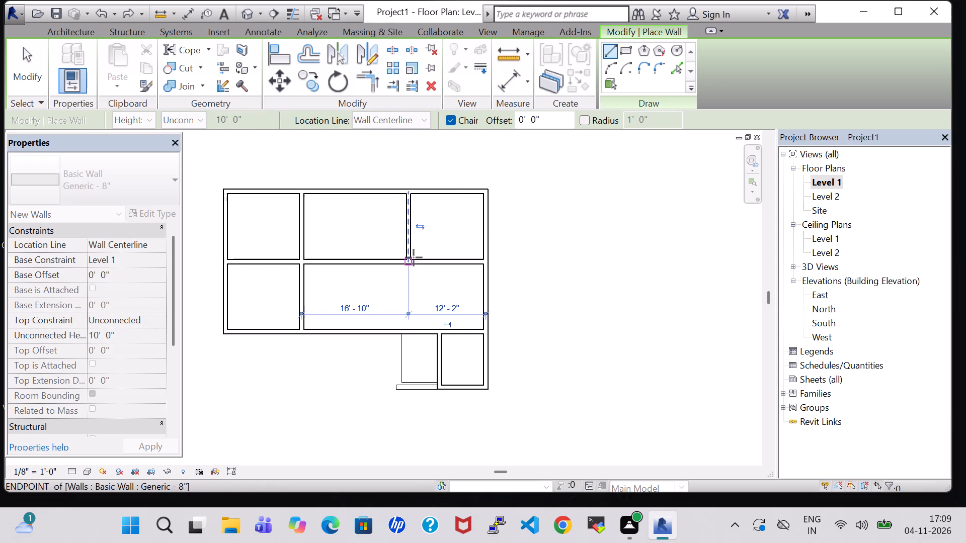
{"action": "key", "text": "Escape"}
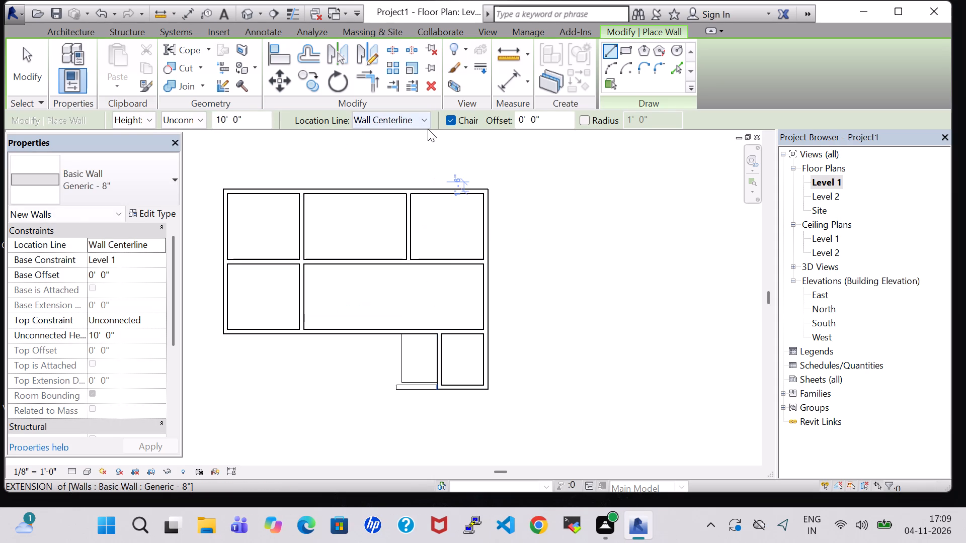
{"action": "key", "text": "Escape"}
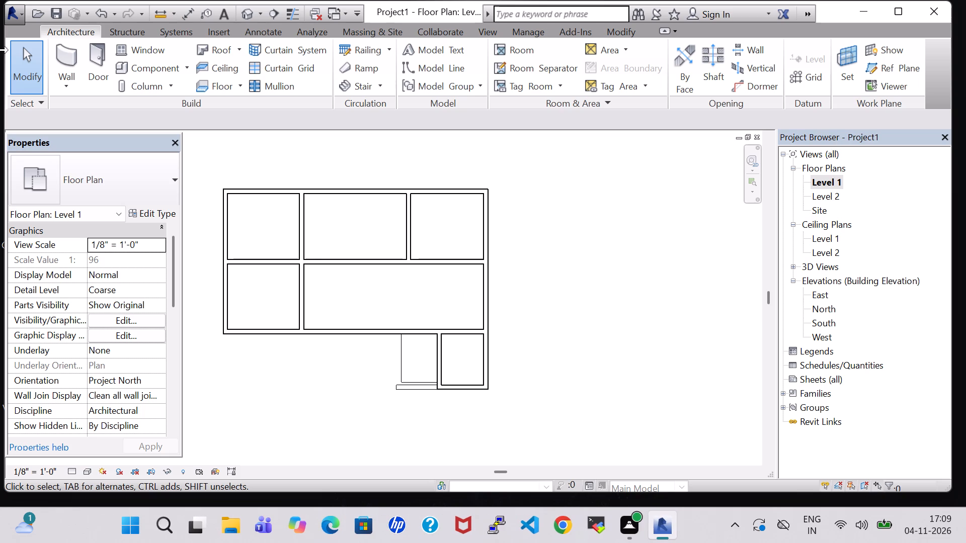
{"action": "left_click", "coordinate": [69, 56]}
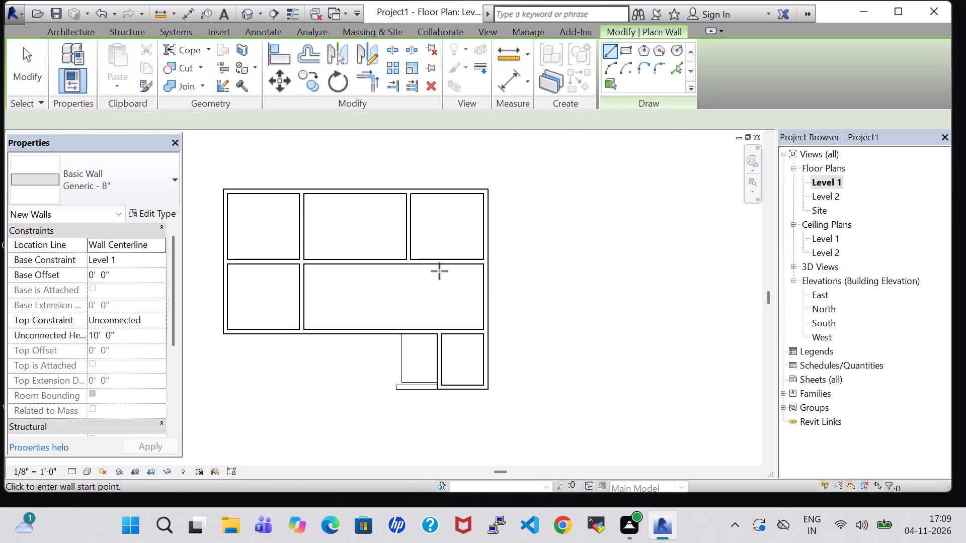
{"action": "left_click", "coordinate": [410, 260]}
{"action": "left_click", "coordinate": [415, 336]}
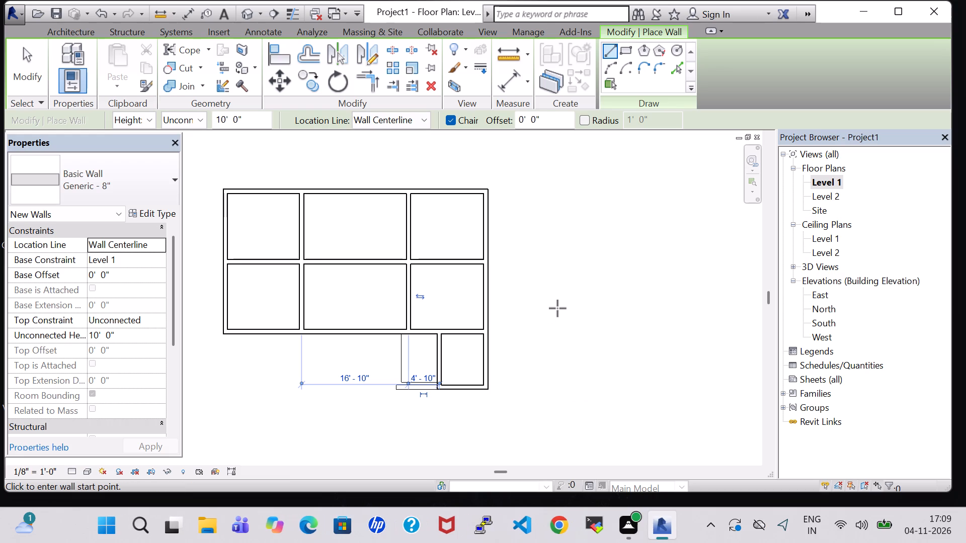
{"action": "key", "text": "Escape"}
{"action": "key", "text": "Escape"}
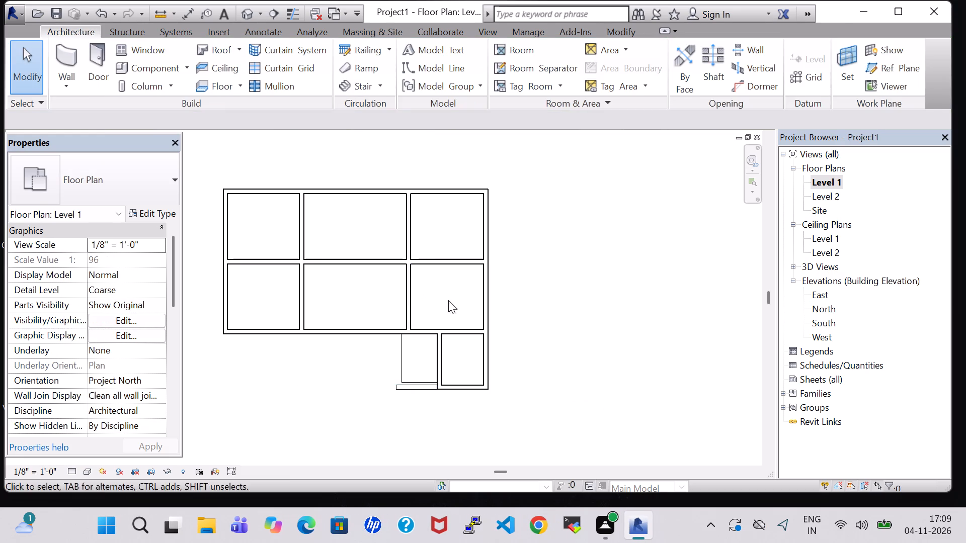
Nudge both segments of the right vertical partition 1'-0" to the left.
{"action": "left_click", "coordinate": [403, 297]}
{"action": "key", "text": "Left"}
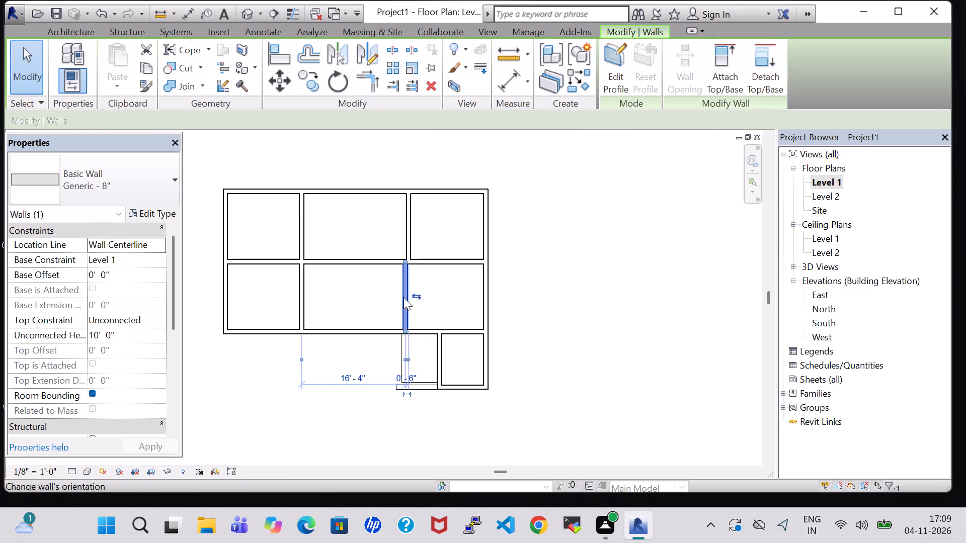
{"action": "key", "text": "Left"}
{"action": "left_click", "coordinate": [408, 211]}
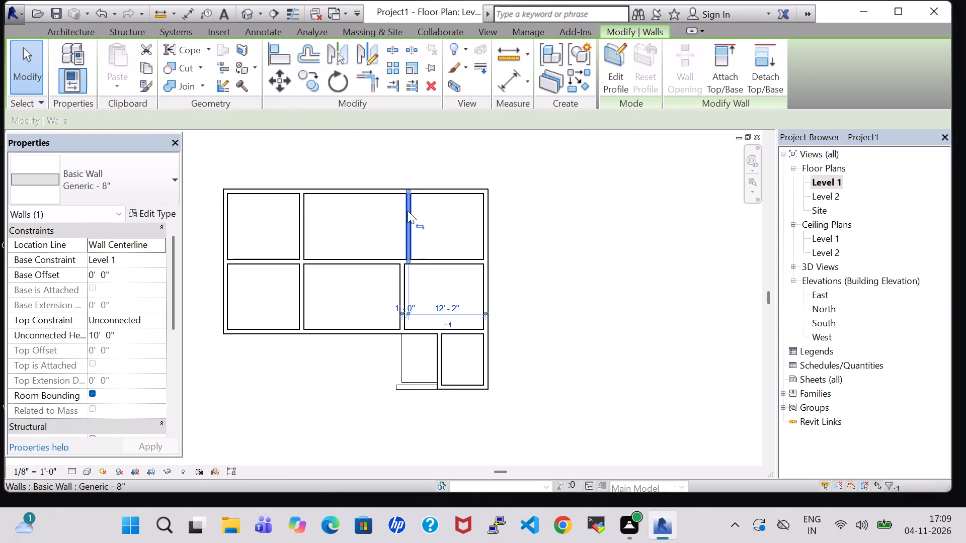
{"action": "key", "text": "Left"}
{"action": "key", "text": "Left"}
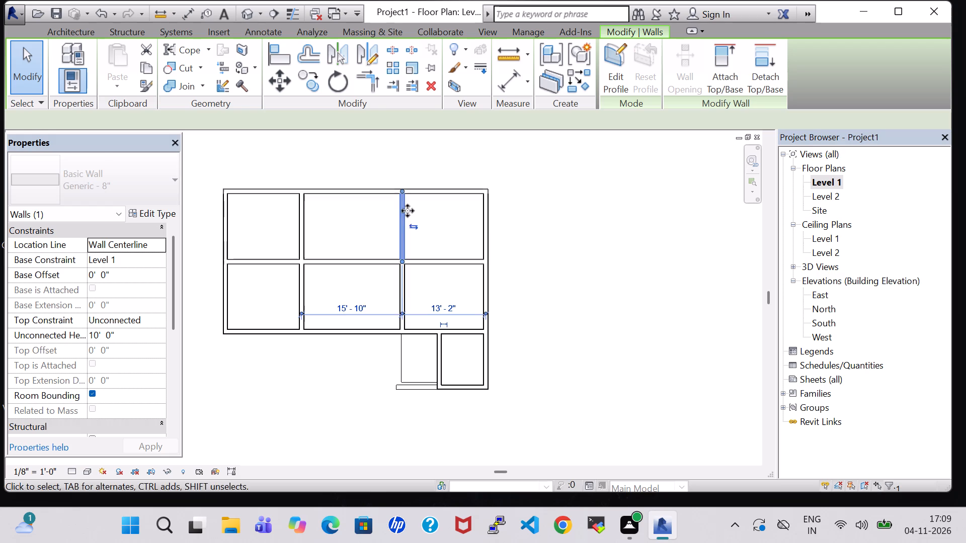
{"action": "left_click", "coordinate": [540, 209]}
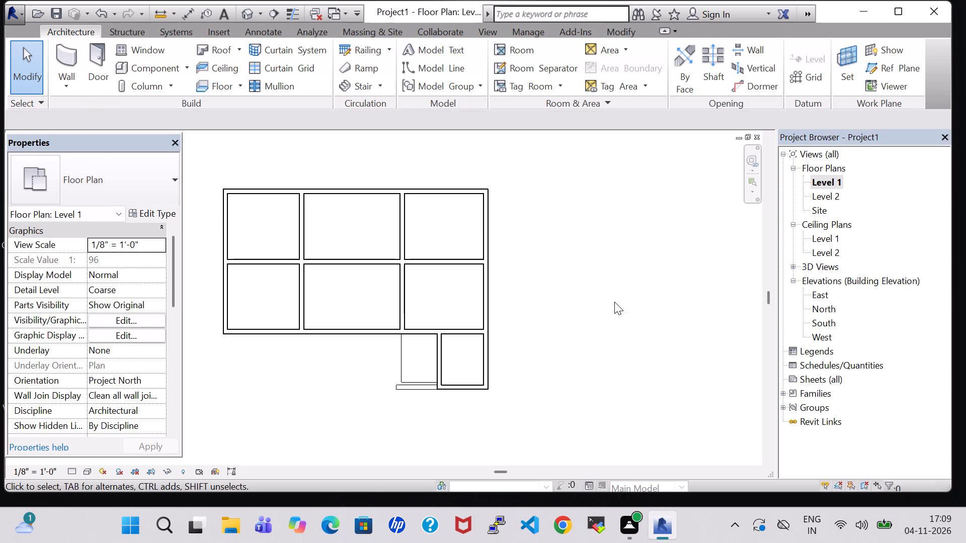
Draw a 10' high vertical partition in the upper middle room, from the midpoint of the central horizontal wall up to the top exterior wall.
{"action": "middle_click_drag", "start_coordinate": [551, 256], "coordinate": [576, 267]}
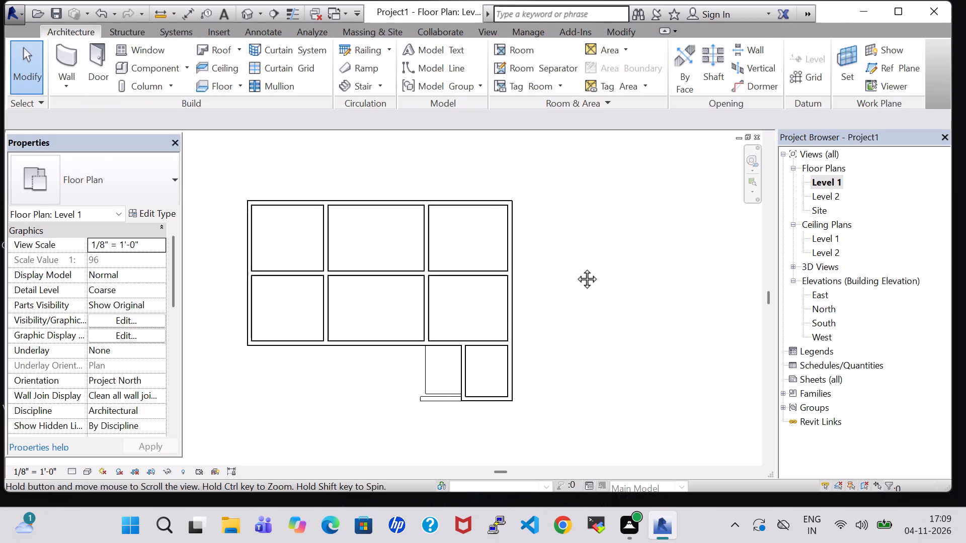
{"action": "middle_click_drag", "start_coordinate": [576, 267], "coordinate": [616, 249]}
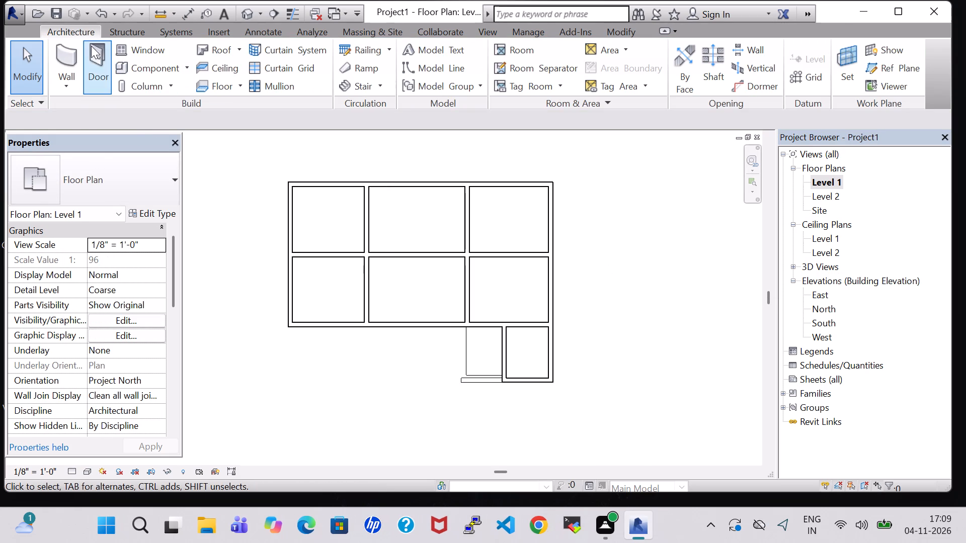
{"action": "left_click", "coordinate": [73, 50]}
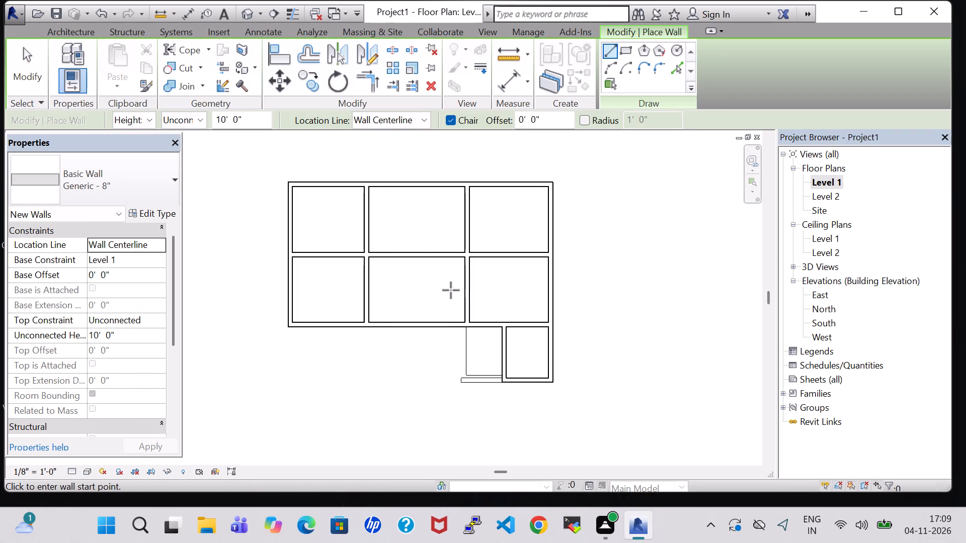
{"action": "left_click", "coordinate": [419, 254]}
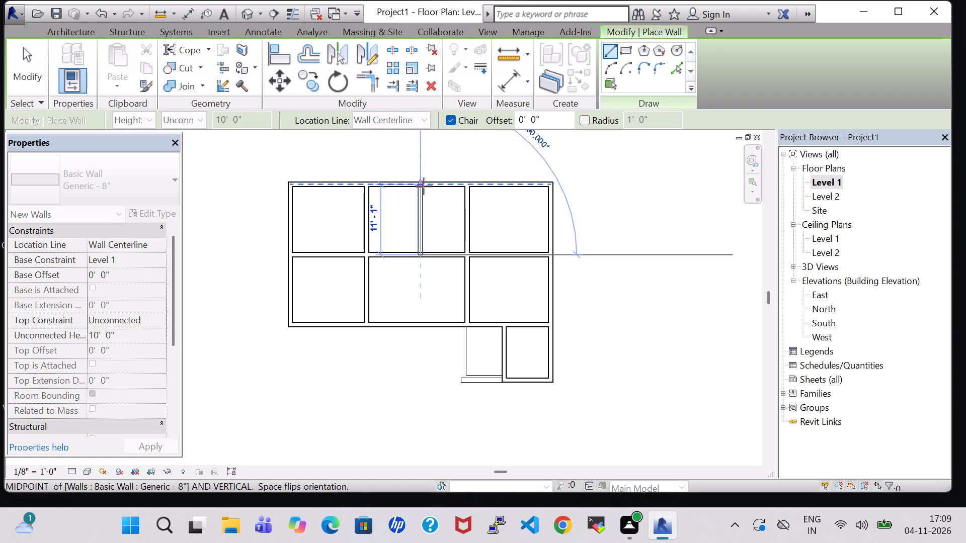
{"action": "left_click", "coordinate": [424, 186]}
{"action": "key", "text": "Escape"}
{"action": "key", "text": "Escape"}
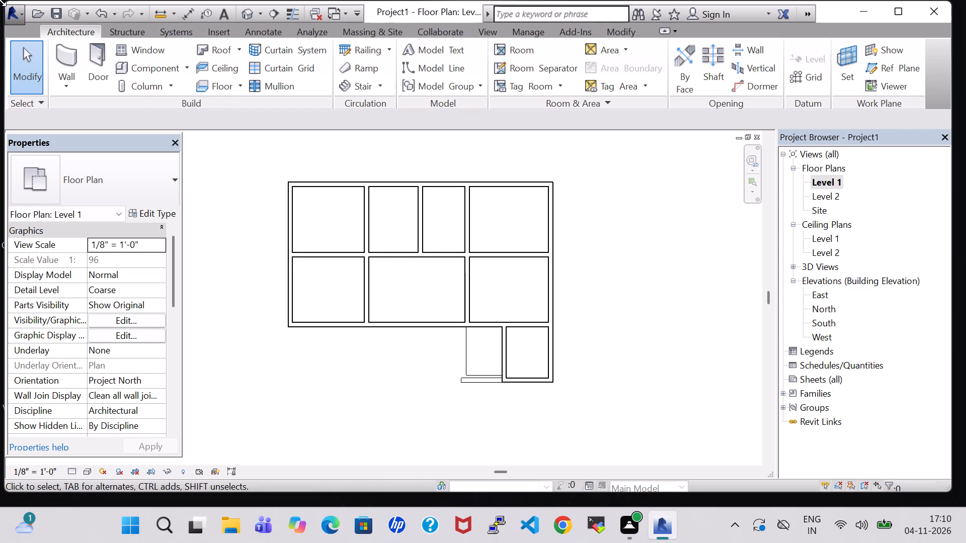
Draw a 10' high horizontal partition across the two upper middle rooms, about 3'-8" above the central horizontal wall.
{"action": "left_click", "coordinate": [67, 51]}
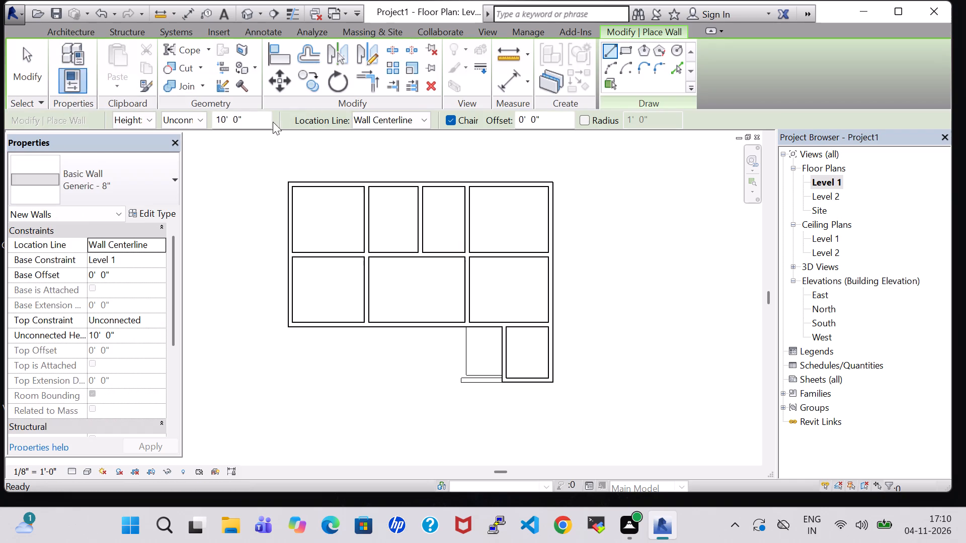
{"action": "left_click", "coordinate": [465, 231]}
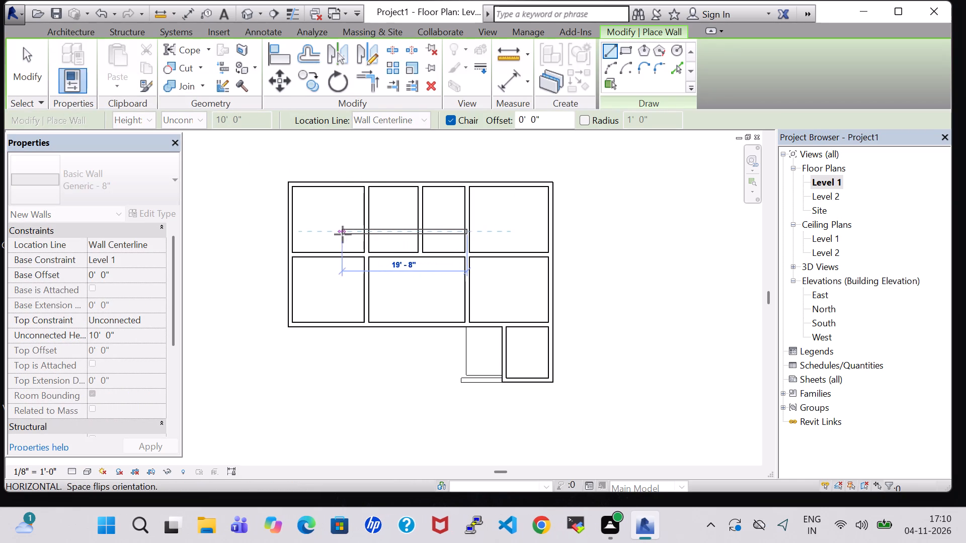
{"action": "left_click", "coordinate": [365, 237]}
{"action": "key", "text": "Escape"}
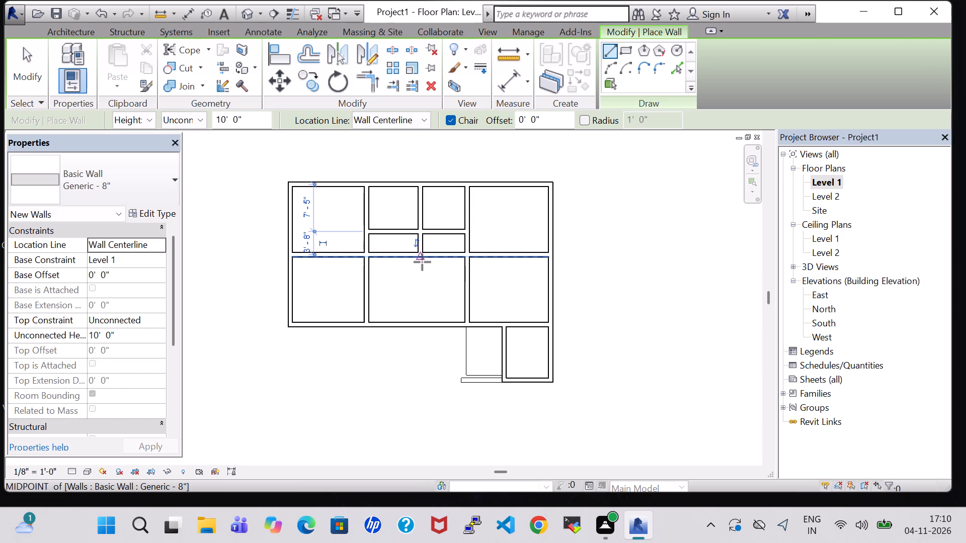
{"action": "key", "text": "Escape"}
Split the central horizontal wall at the two long vertical partitions and delete the segment between them.
{"action": "left_click", "coordinate": [634, 27]}
{"action": "left_click_drag", "start_coordinate": [632, 30], "coordinate": [469, 183]}
{"action": "left_click", "coordinate": [396, 55]}
{"action": "scroll", "coordinate": [362, 247], "scroll_direction": "up", "scroll_amount": 2}
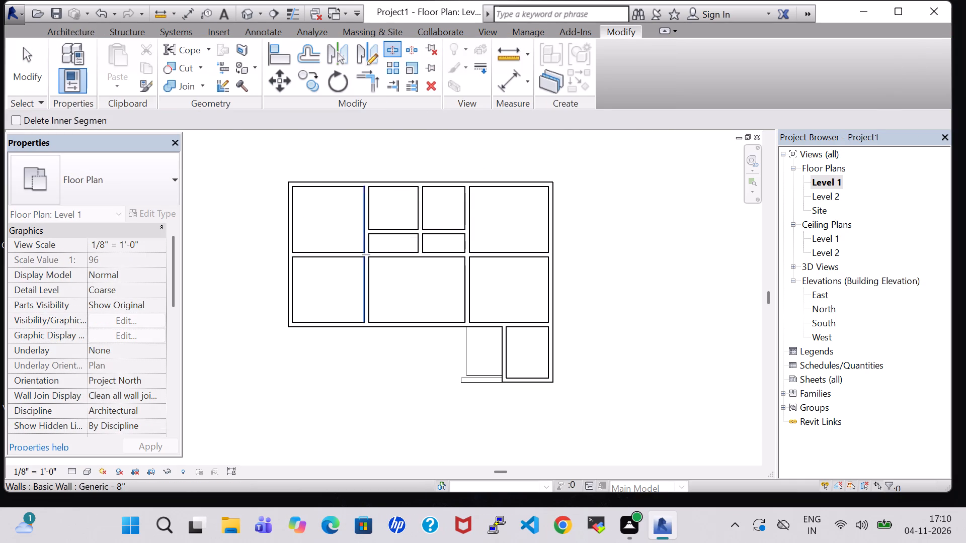
{"action": "scroll", "coordinate": [362, 247], "scroll_direction": "up", "scroll_amount": 9}
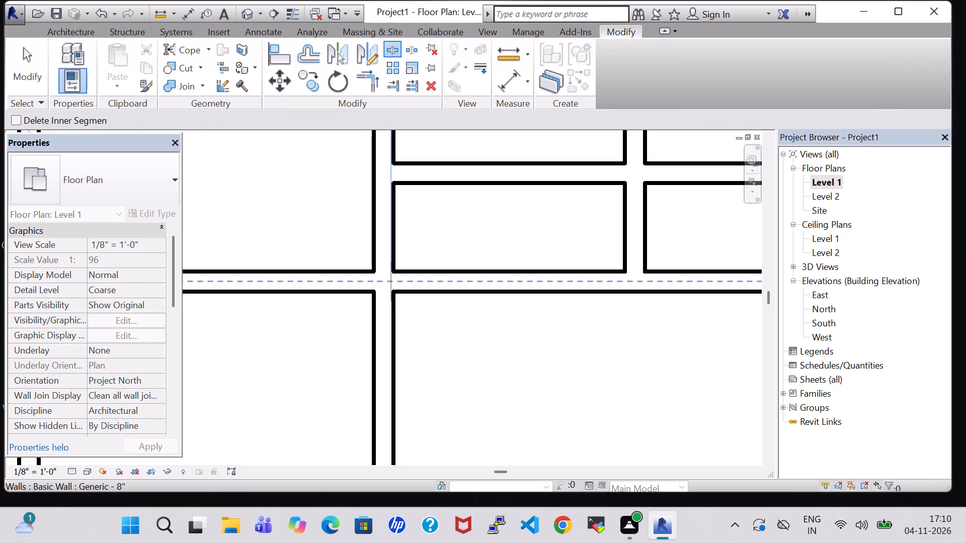
{"action": "left_click", "coordinate": [394, 285]}
{"action": "middle_click_drag", "start_coordinate": [522, 307], "coordinate": [382, 301]}
{"action": "scroll", "coordinate": [388, 304], "scroll_direction": "down", "scroll_amount": 3}
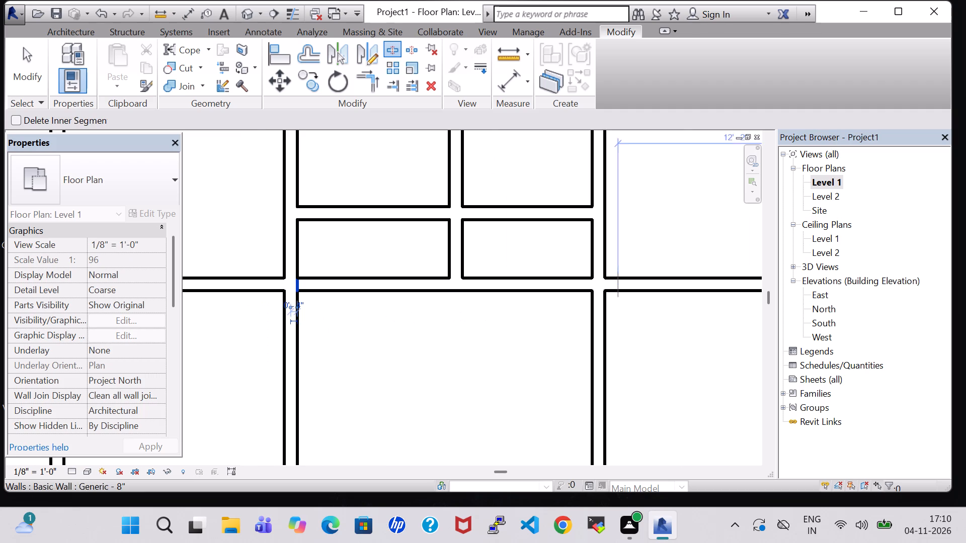
{"action": "left_click", "coordinate": [592, 284]}
{"action": "key", "text": "Escape"}
{"action": "key", "text": "Escape"}
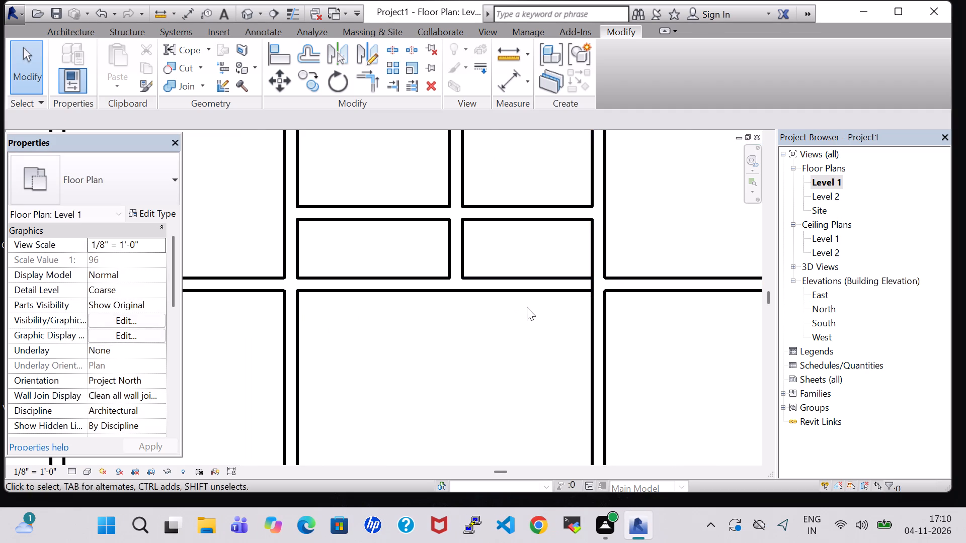
{"action": "left_click", "coordinate": [521, 289]}
{"action": "key", "text": "Delete"}
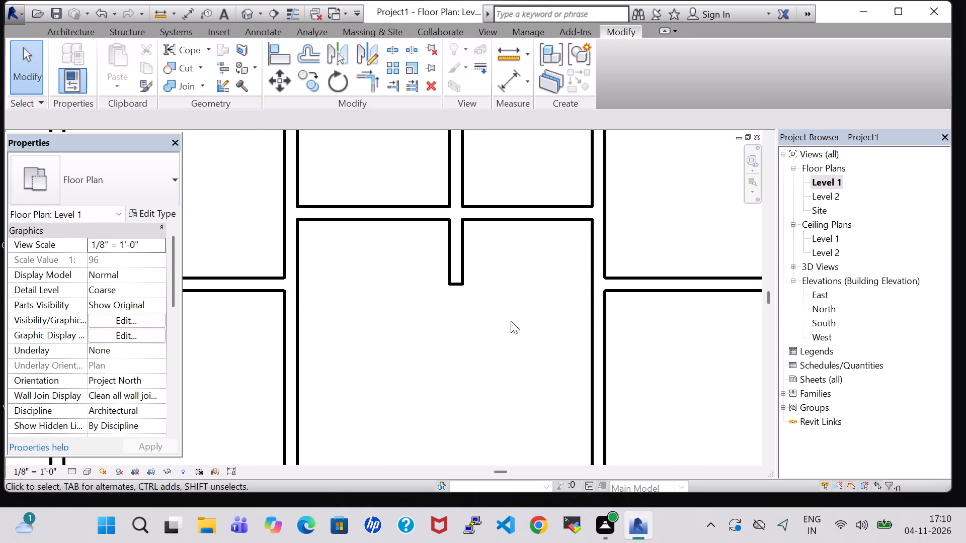
Split the short vertical partition where it meets the upper horizontal partition and delete the stub below.
{"action": "left_click", "coordinate": [396, 43]}
{"action": "scroll", "coordinate": [470, 210], "scroll_direction": "up", "scroll_amount": 5}
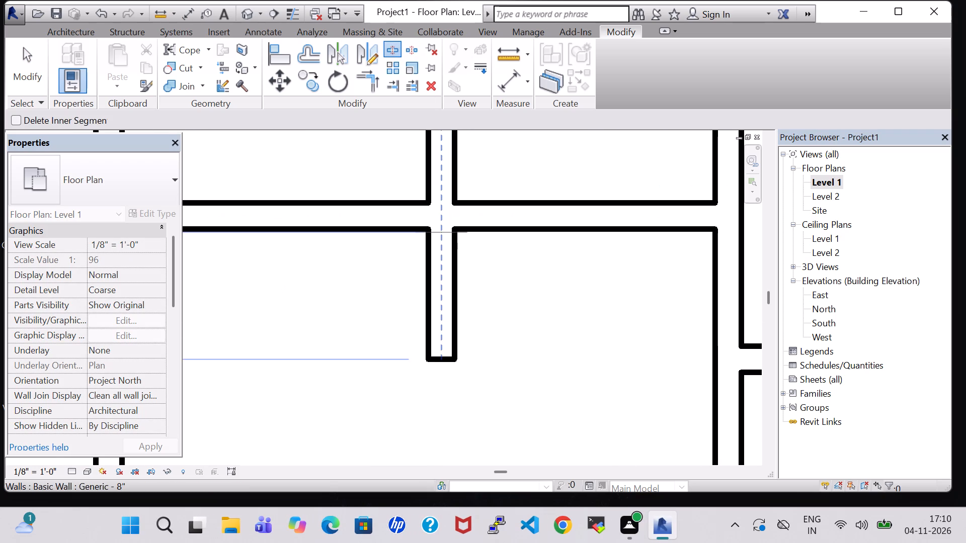
{"action": "left_click", "coordinate": [446, 231]}
{"action": "key", "text": "Escape"}
{"action": "key", "text": "Escape"}
{"action": "left_click", "coordinate": [455, 318]}
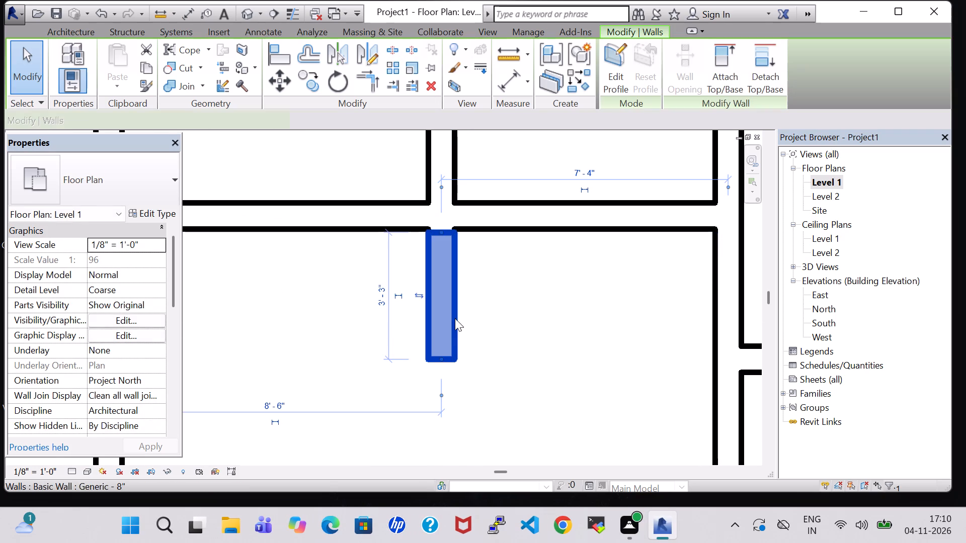
{"action": "key", "text": "Delete"}
Nudge the remaining partition between the two small upper rooms slightly upward.
{"action": "left_click", "coordinate": [443, 227]}
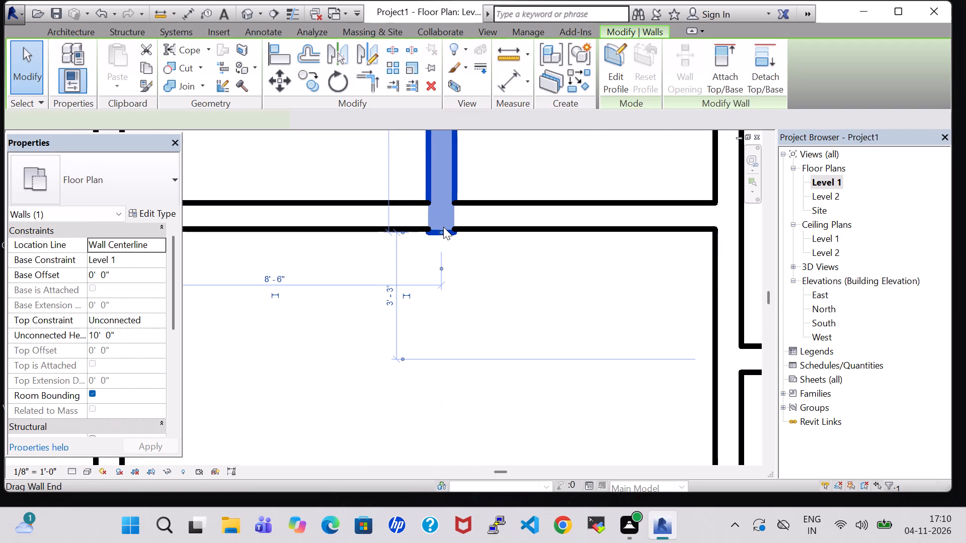
{"action": "key", "text": "Up"}
{"action": "left_click", "coordinate": [446, 262]}
{"action": "scroll", "coordinate": [446, 262], "scroll_direction": "down", "scroll_amount": 7}
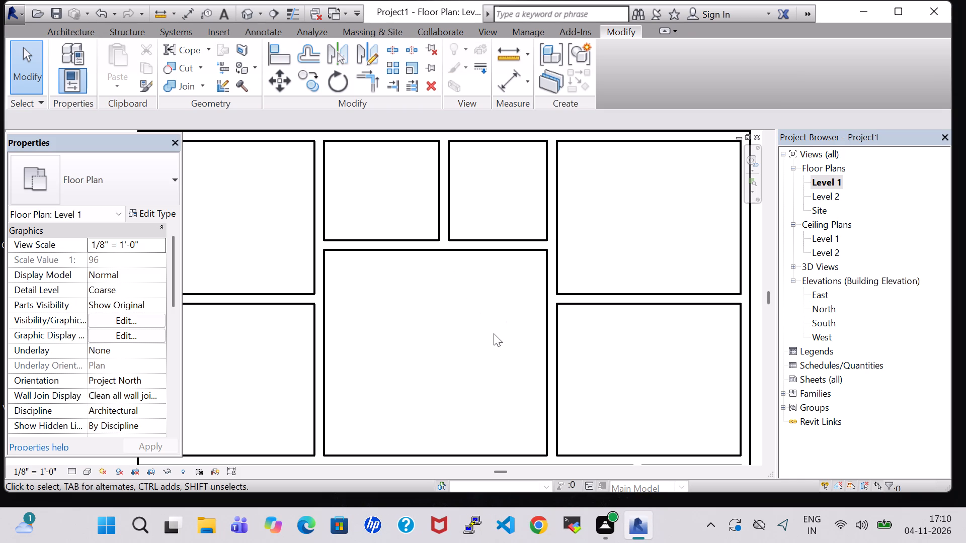
Nudge the left and right segments of the central horizontal wall down about 0'-6".
{"action": "left_click", "coordinate": [235, 304]}
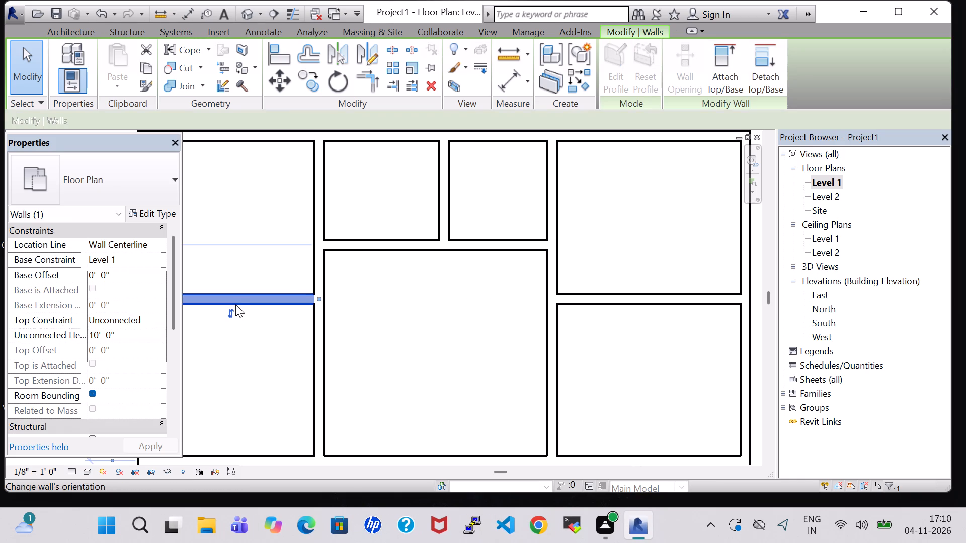
{"action": "key", "text": "Down"}
{"action": "key", "text": "Down"}
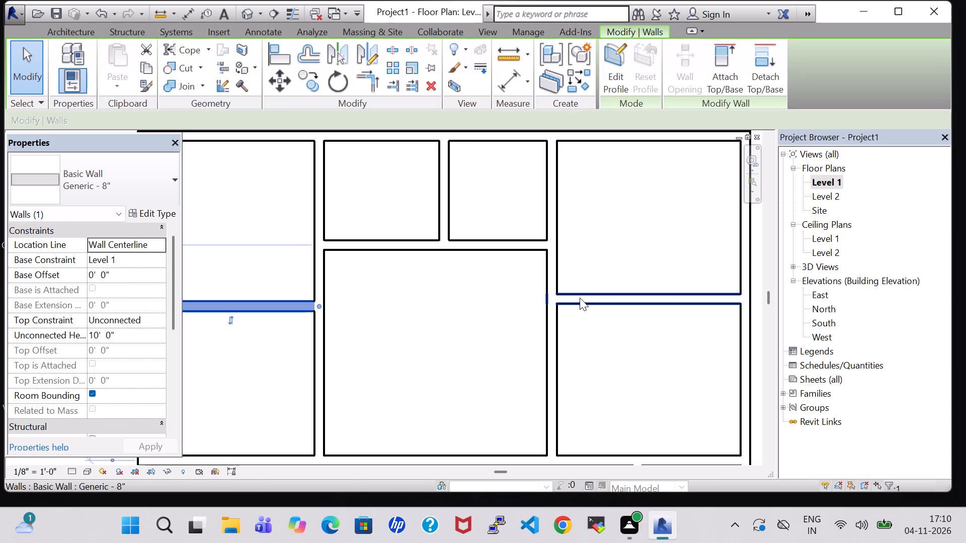
{"action": "left_click", "coordinate": [412, 371]}
{"action": "left_click", "coordinate": [612, 296]}
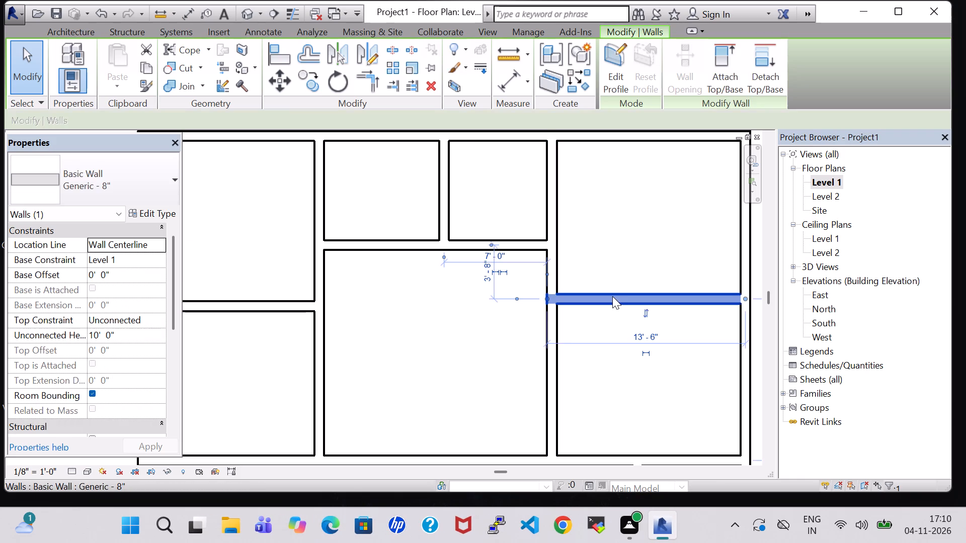
{"action": "key", "text": "Down"}
{"action": "key", "text": "Down"}
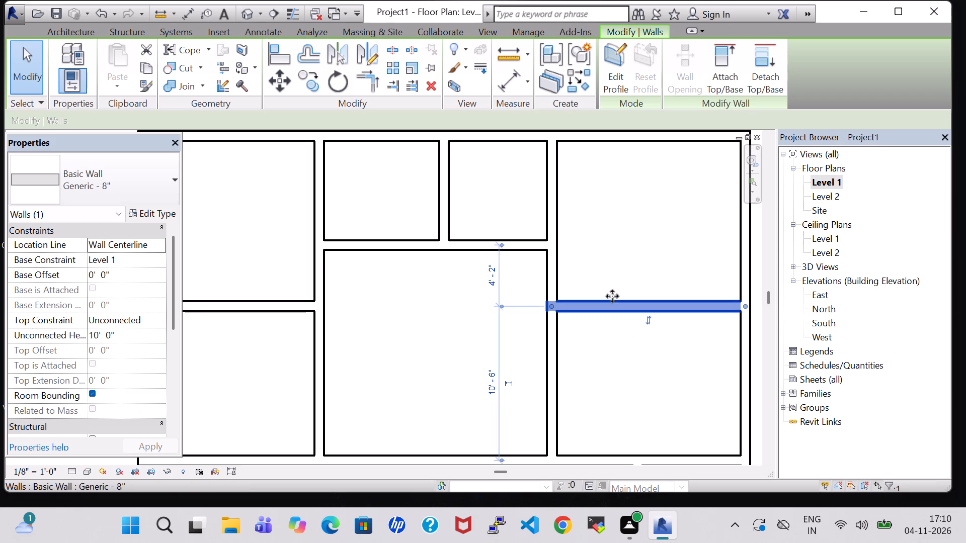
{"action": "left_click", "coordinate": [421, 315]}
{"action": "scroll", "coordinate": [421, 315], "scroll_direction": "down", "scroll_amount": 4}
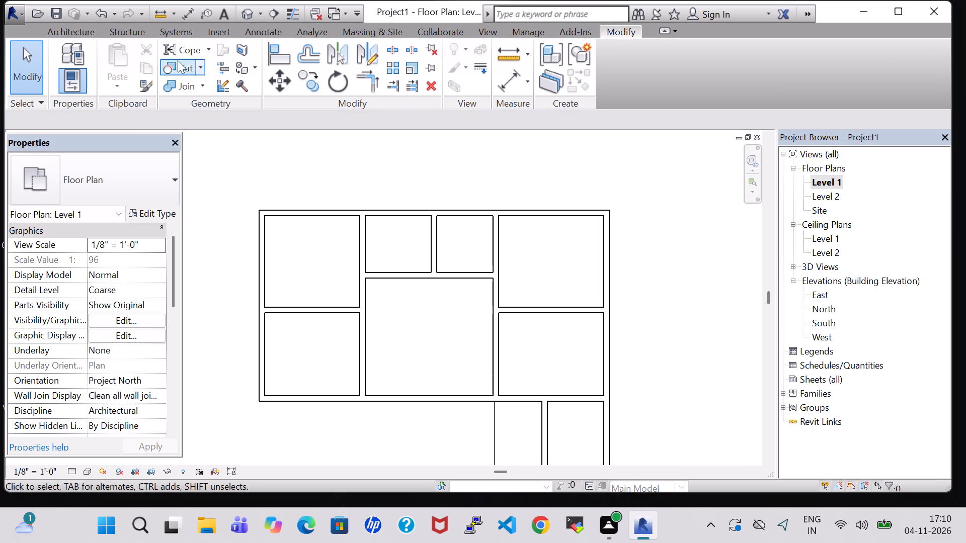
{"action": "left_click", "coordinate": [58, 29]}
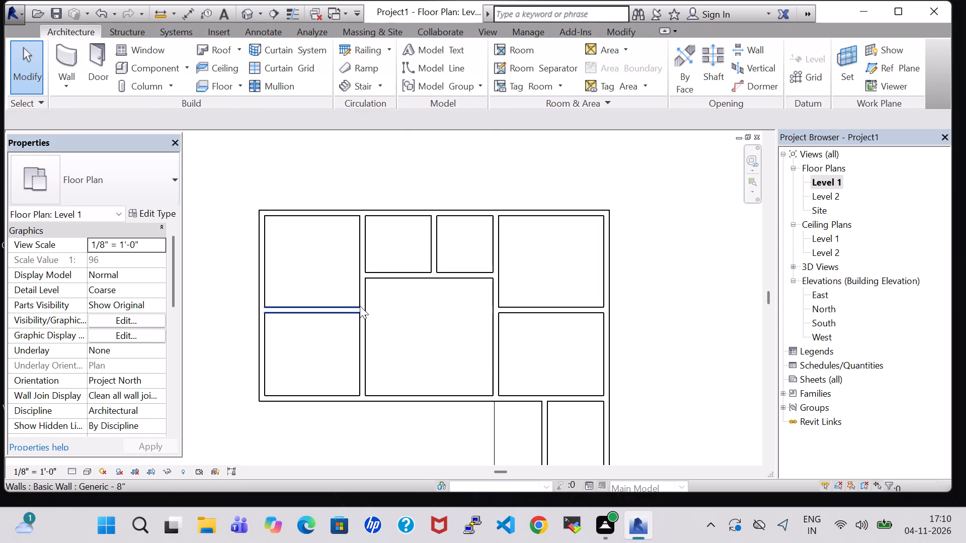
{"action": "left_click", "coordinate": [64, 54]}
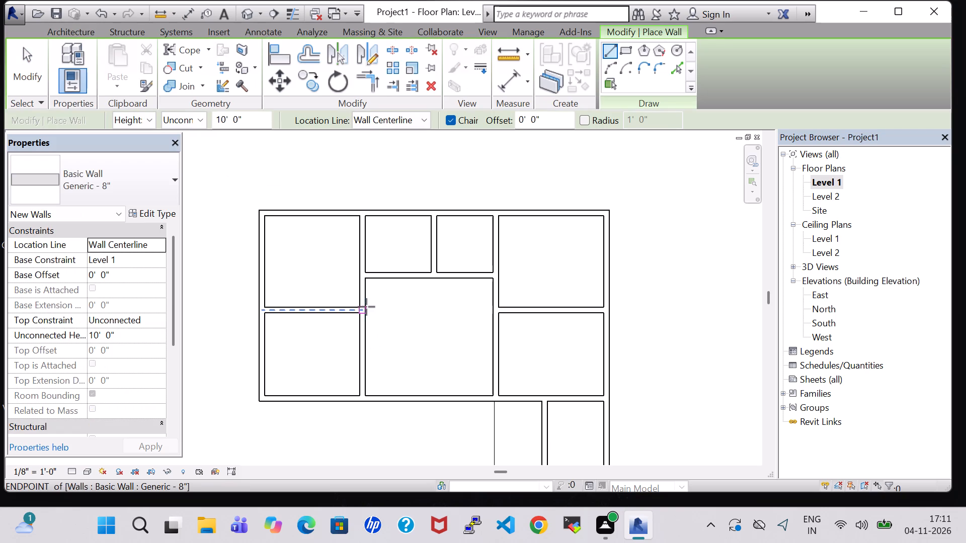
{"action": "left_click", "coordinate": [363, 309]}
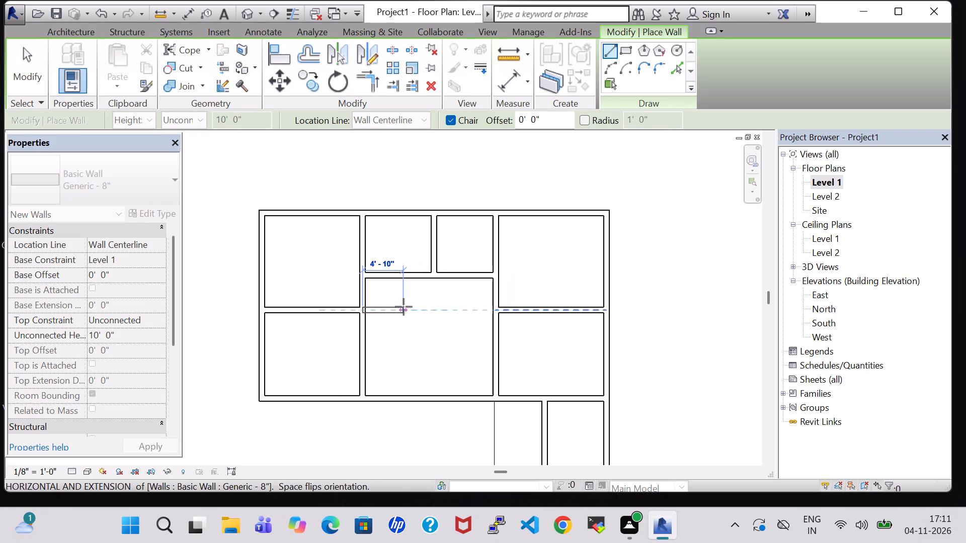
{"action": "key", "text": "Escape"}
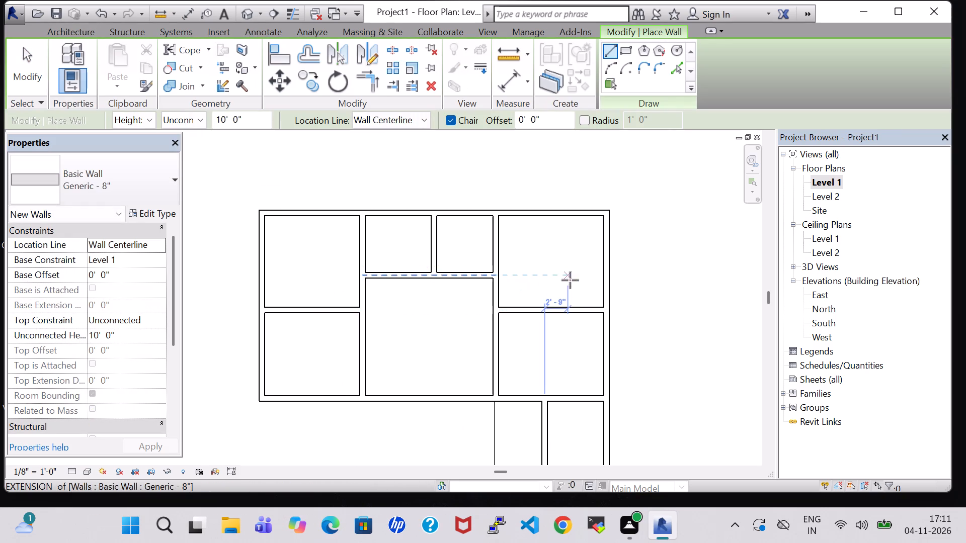
Split the left long vertical partition about 7'-10" and 2'-6" above the bottom wall and delete the segment between.
{"action": "left_click", "coordinate": [398, 47]}
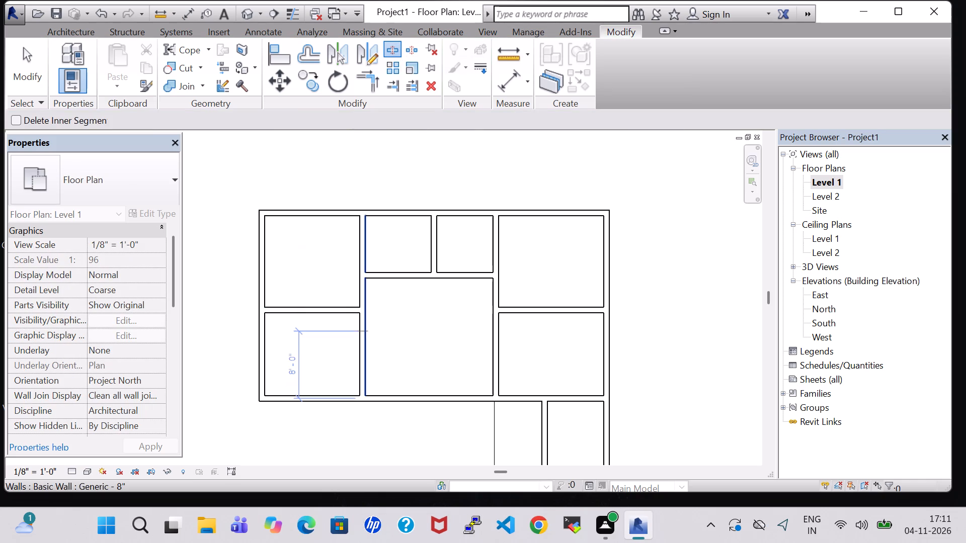
{"action": "left_click", "coordinate": [360, 332]}
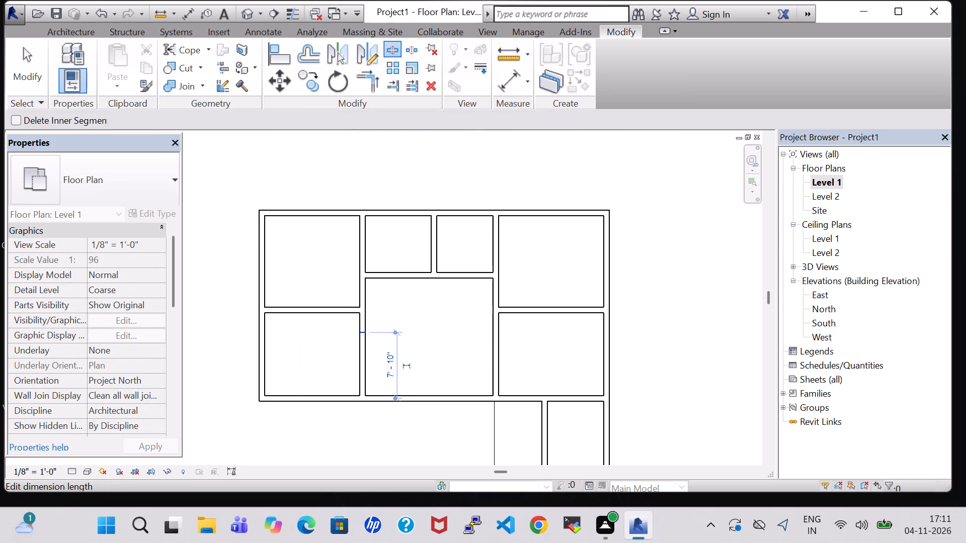
{"action": "left_click", "coordinate": [364, 377]}
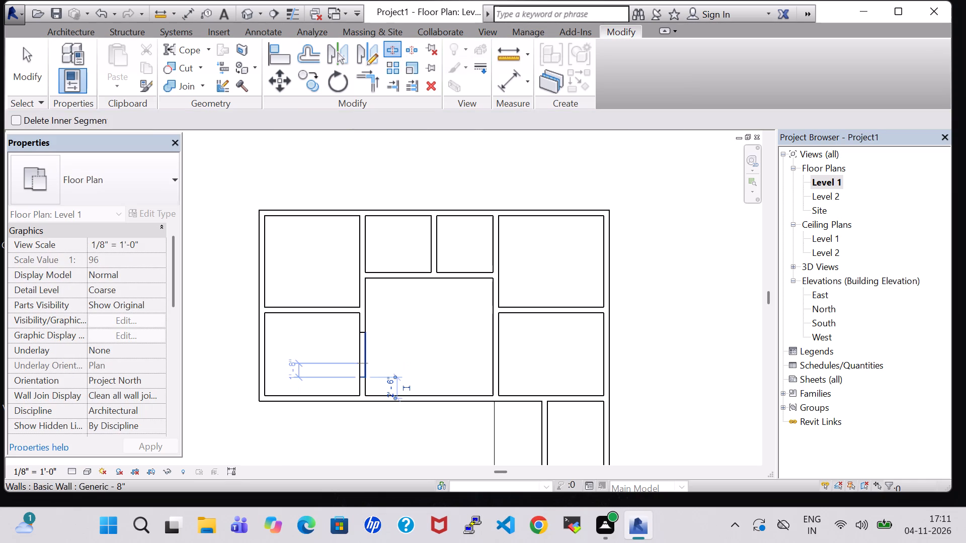
{"action": "key", "text": "Escape"}
{"action": "key", "text": "Escape"}
{"action": "left_click", "coordinate": [364, 357]}
{"action": "key", "text": "Delete"}
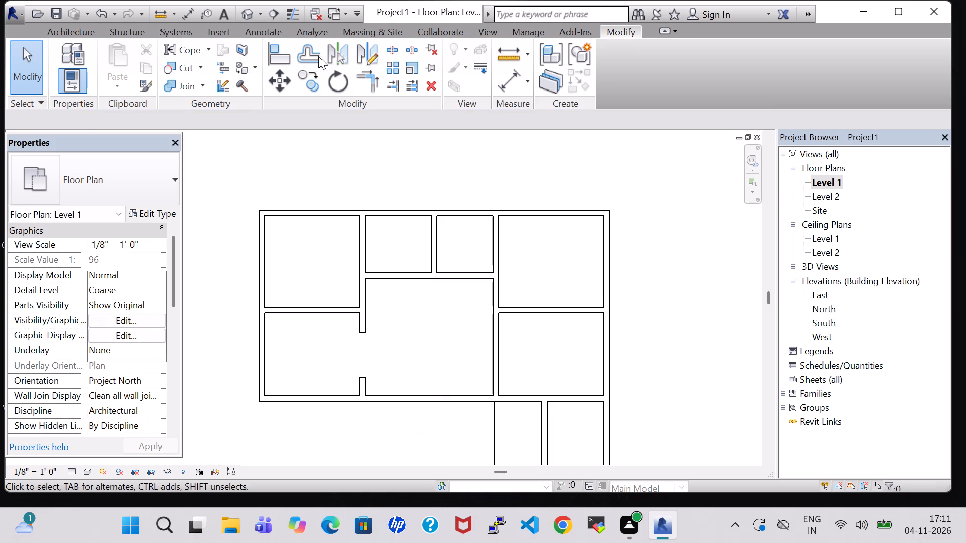
Split the right long vertical partition just below the central horizontal wall and delete its lower segment and the leftover stub.
{"action": "left_click", "coordinate": [395, 48]}
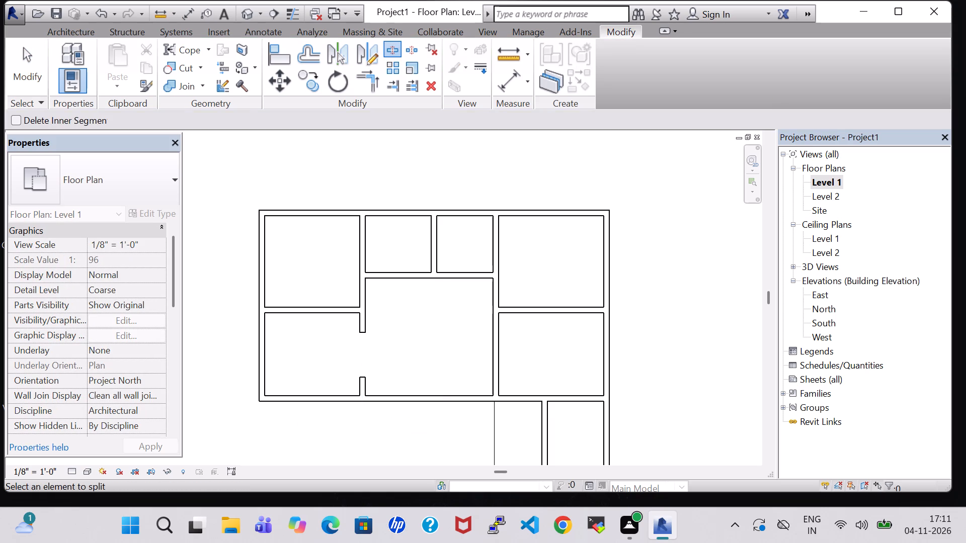
{"action": "scroll", "coordinate": [508, 362], "scroll_direction": "up", "scroll_amount": 6}
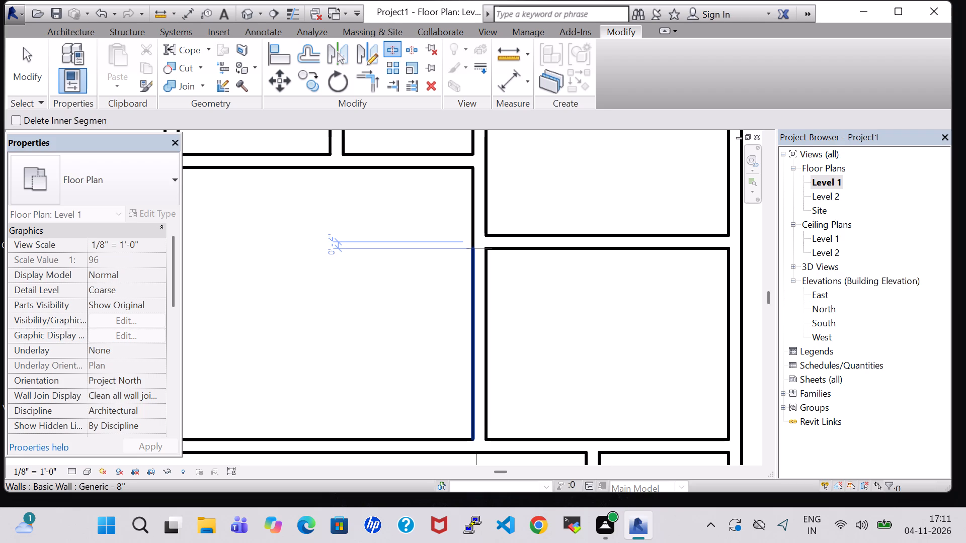
{"action": "left_click", "coordinate": [480, 249]}
{"action": "left_click", "coordinate": [903, 456]}
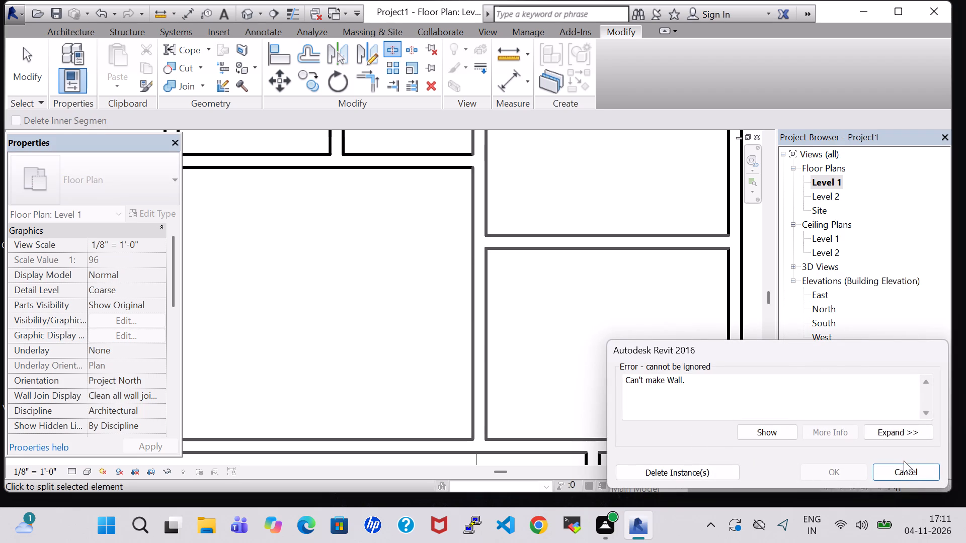
{"action": "left_click", "coordinate": [906, 472]}
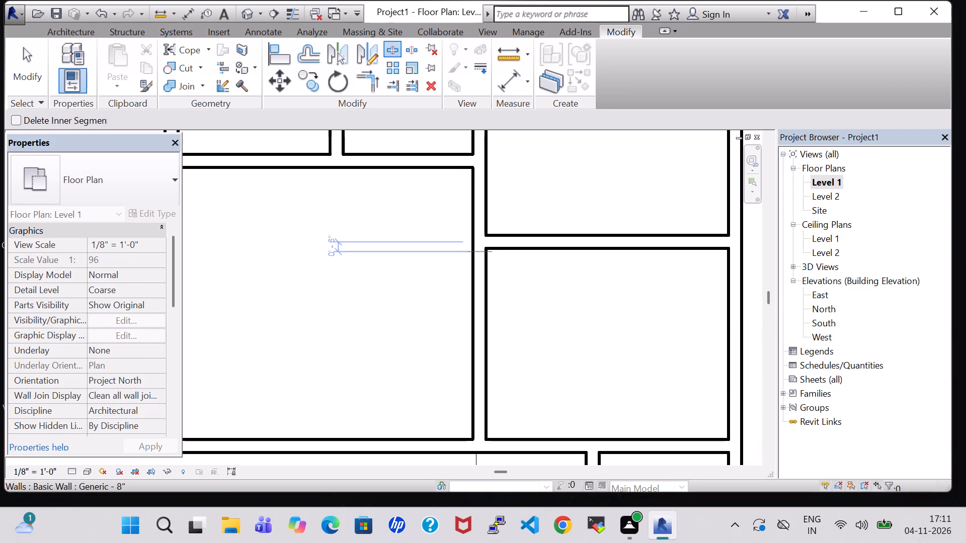
{"action": "left_click", "coordinate": [484, 251]}
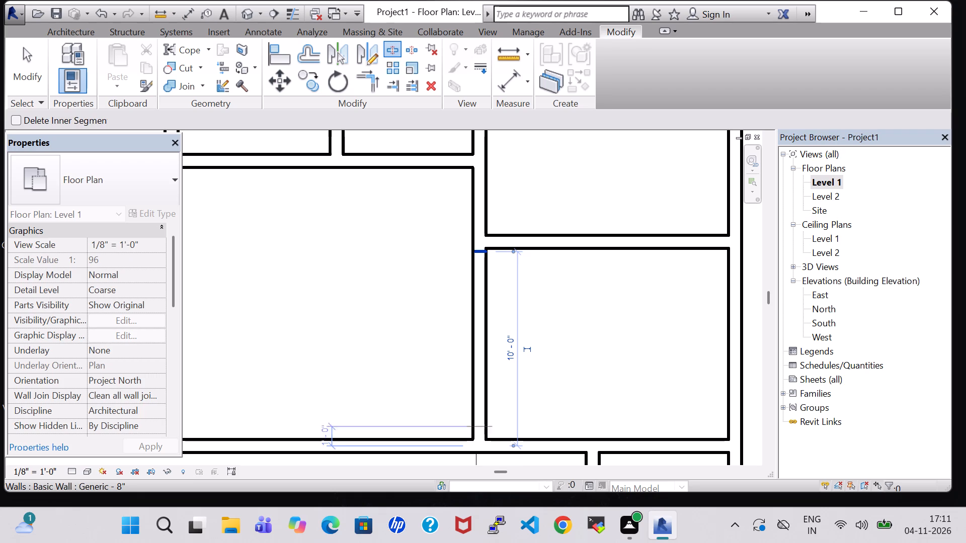
{"action": "key", "text": "Escape"}
{"action": "key", "text": "Escape"}
{"action": "left_click", "coordinate": [474, 376]}
{"action": "key", "text": "Delete"}
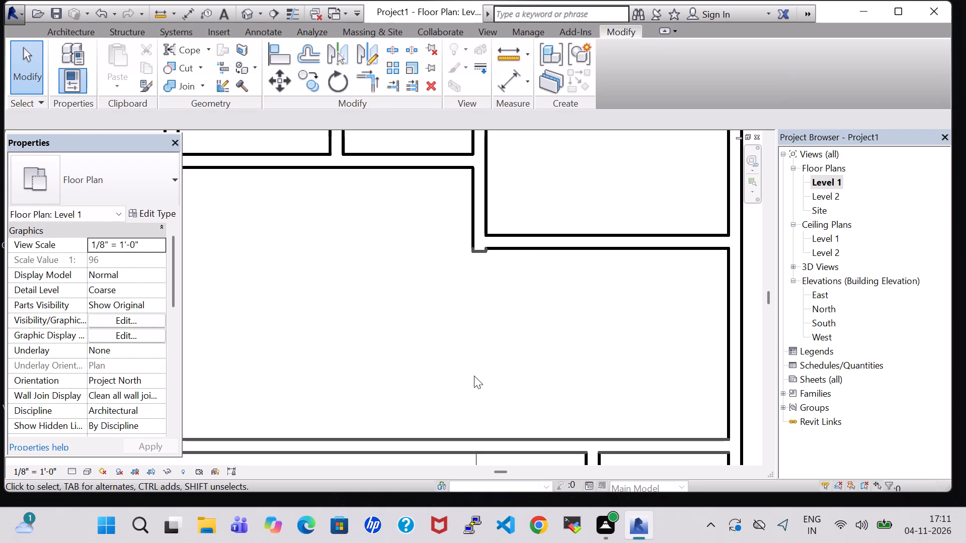
{"action": "left_click", "coordinate": [479, 249]}
{"action": "key", "text": "Delete"}
{"action": "left_click", "coordinate": [484, 293]}
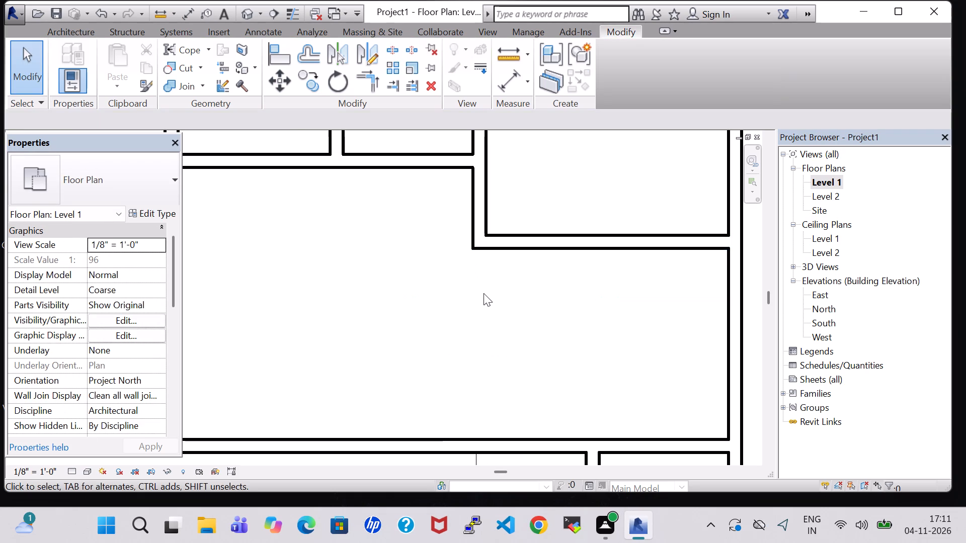
Nudge the partition between the two small upper rooms slightly to the left.
{"action": "scroll", "coordinate": [480, 294], "scroll_direction": "down", "scroll_amount": 4}
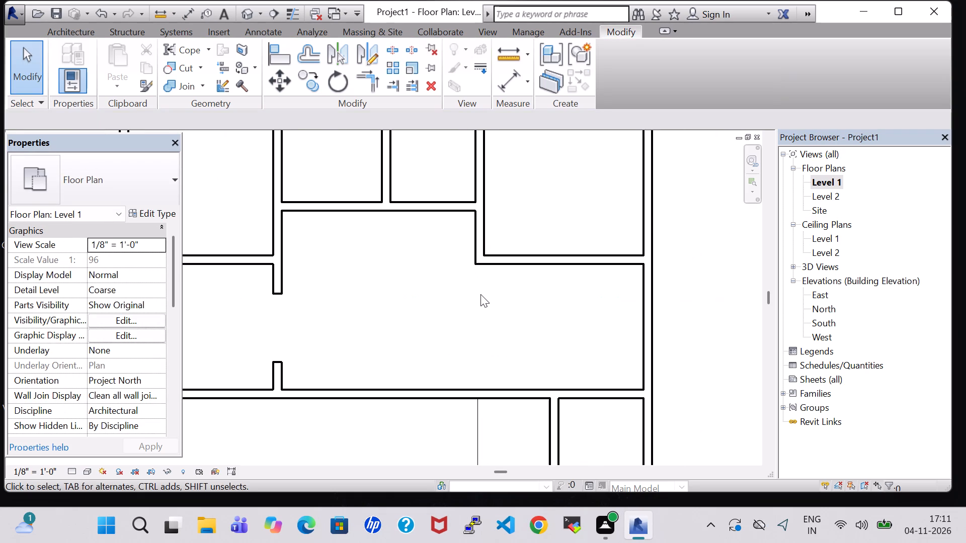
{"action": "scroll", "coordinate": [480, 294], "scroll_direction": "down", "scroll_amount": 1}
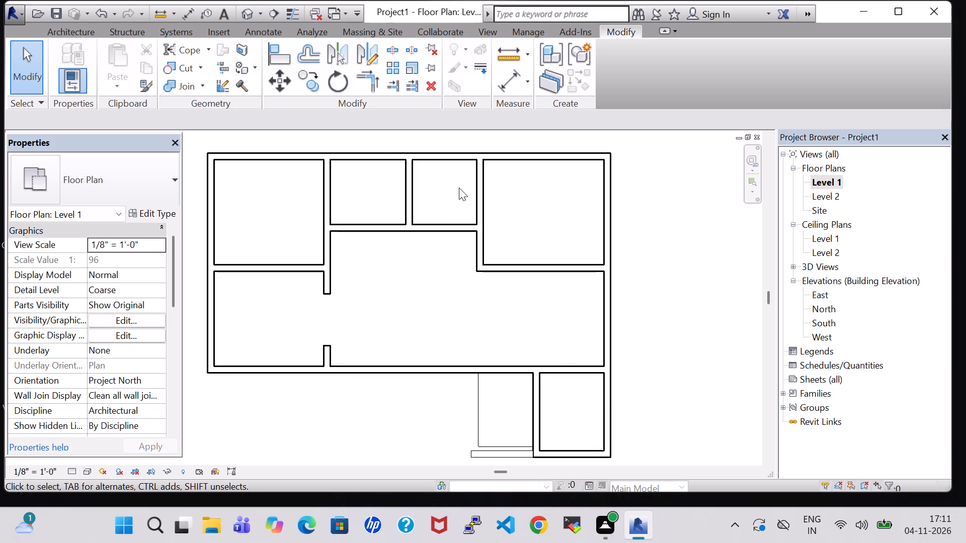
{"action": "left_click", "coordinate": [411, 200]}
{"action": "key", "text": "Left"}
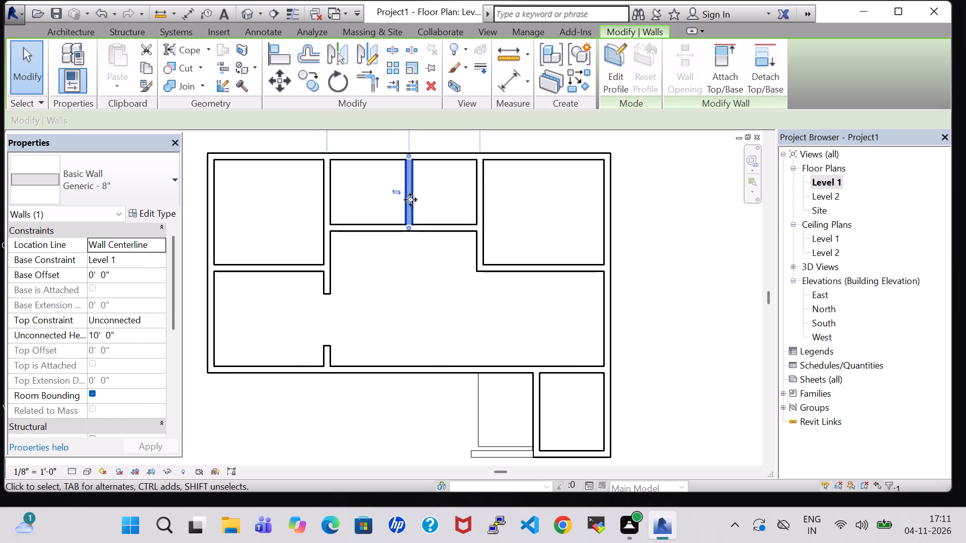
{"action": "key", "text": "Left"}
{"action": "key", "text": "Left"}
{"action": "key", "text": "Right"}
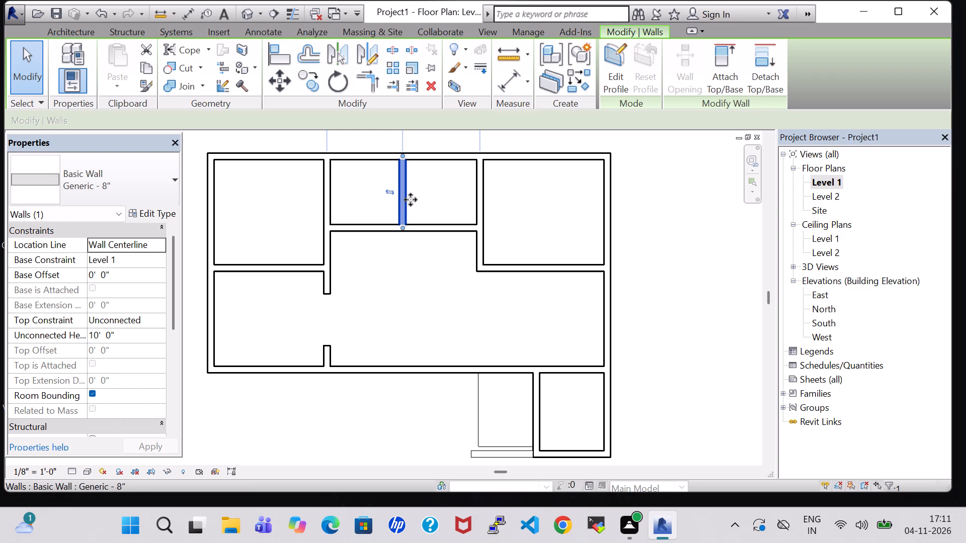
{"action": "left_click", "coordinate": [410, 311]}
Set the structure layer thickness of the bottom horizontal wall's Generic - 8" type to 0' 9".
{"action": "scroll", "coordinate": [411, 311], "scroll_direction": "down", "scroll_amount": 3}
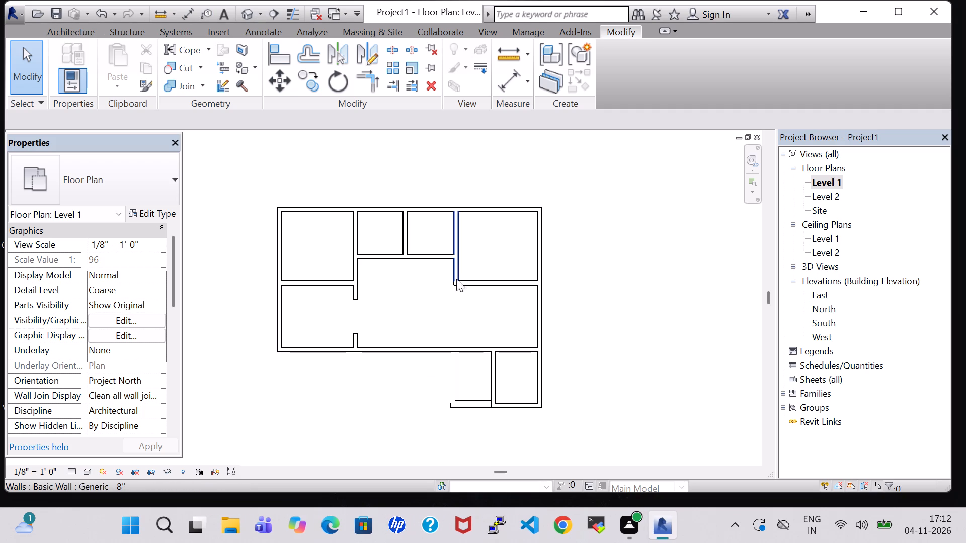
{"action": "left_click", "coordinate": [425, 353]}
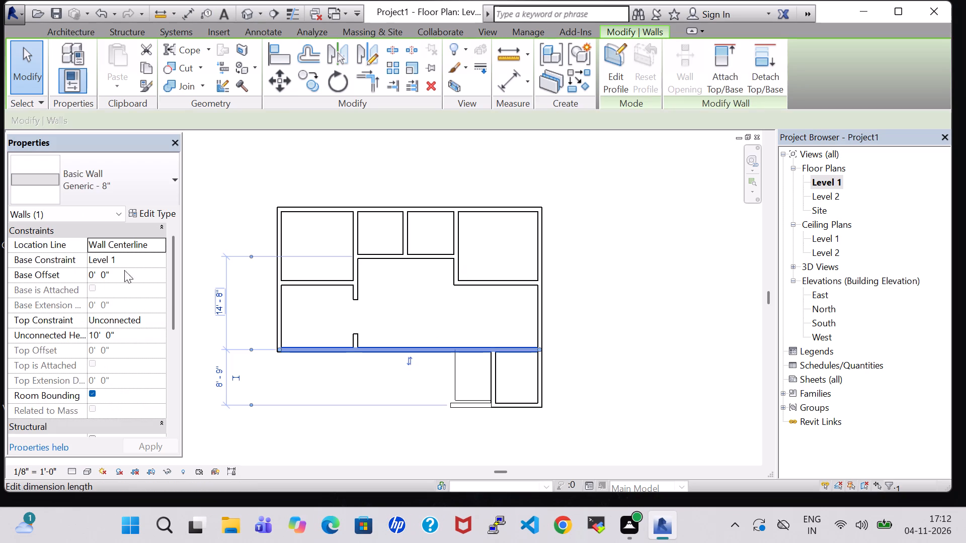
{"action": "left_click", "coordinate": [147, 211]}
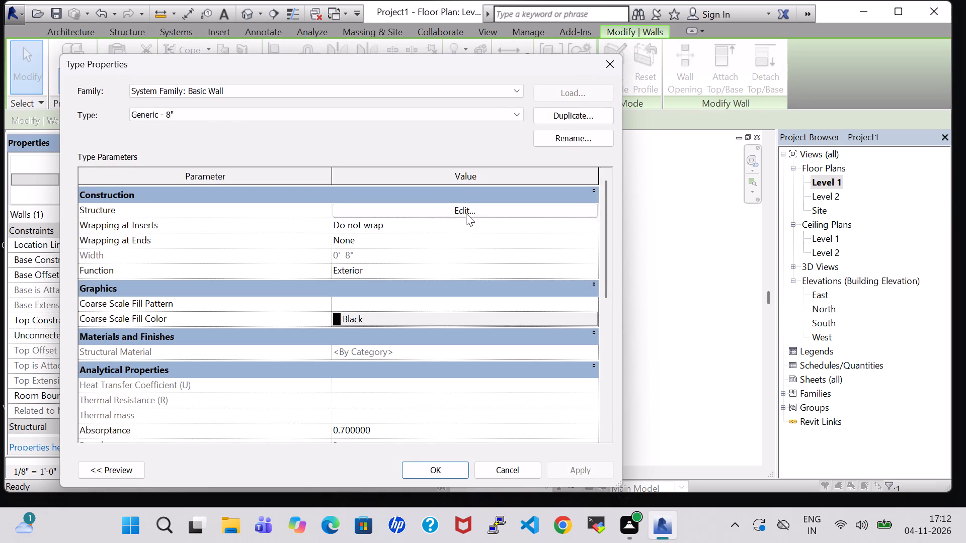
{"action": "left_click", "coordinate": [466, 213]}
{"action": "left_click", "coordinate": [363, 210]}
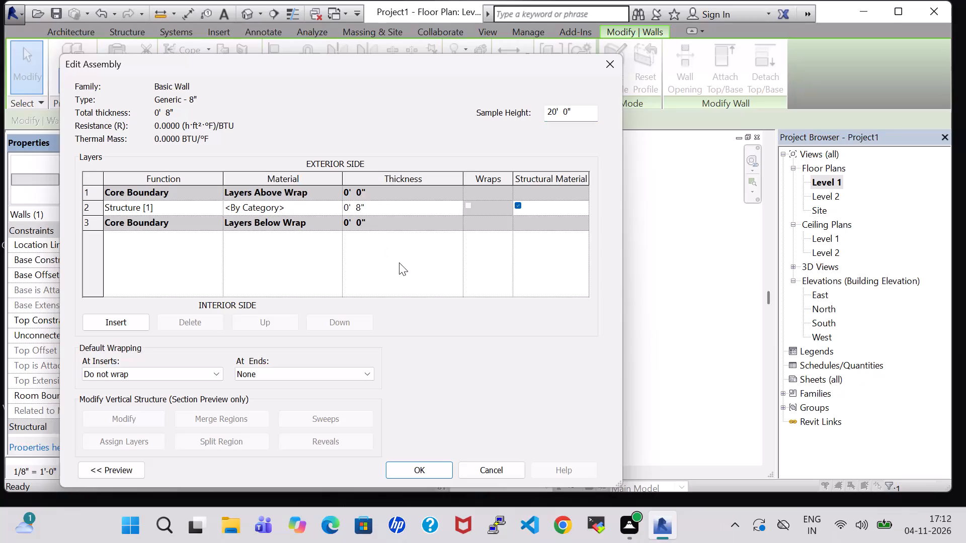
{"action": "key", "text": "BackSpace"}
{"action": "key", "text": "9"}
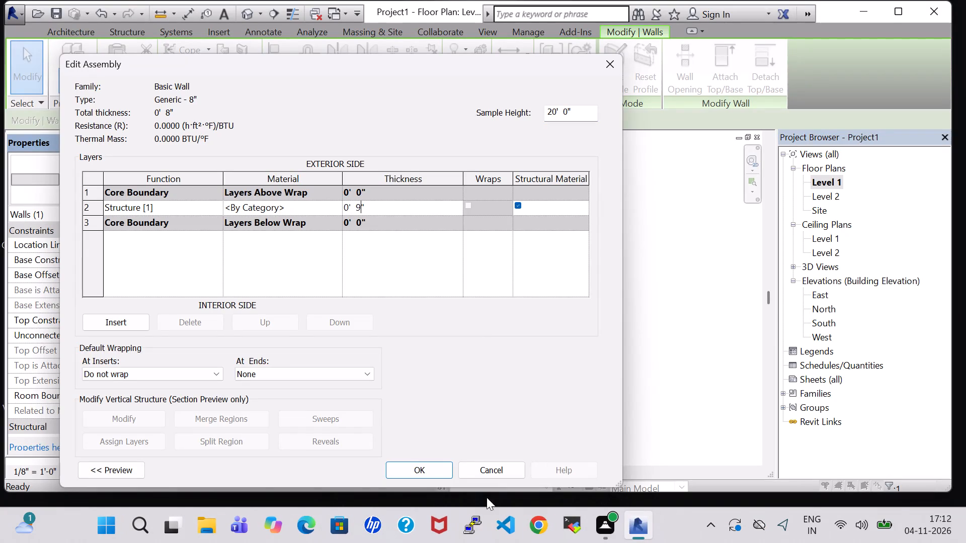
{"action": "left_click", "coordinate": [419, 472]}
{"action": "left_click", "coordinate": [562, 470]}
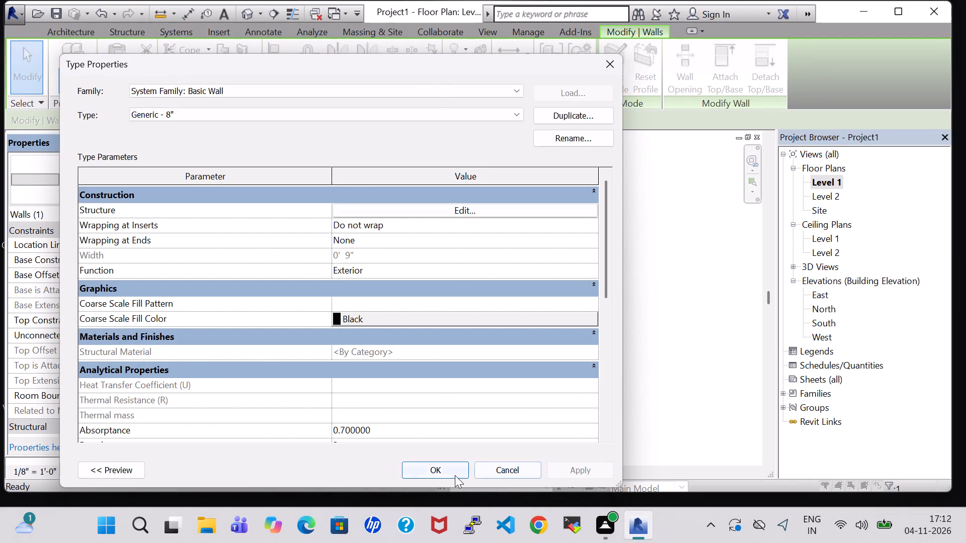
{"action": "left_click", "coordinate": [453, 475]}
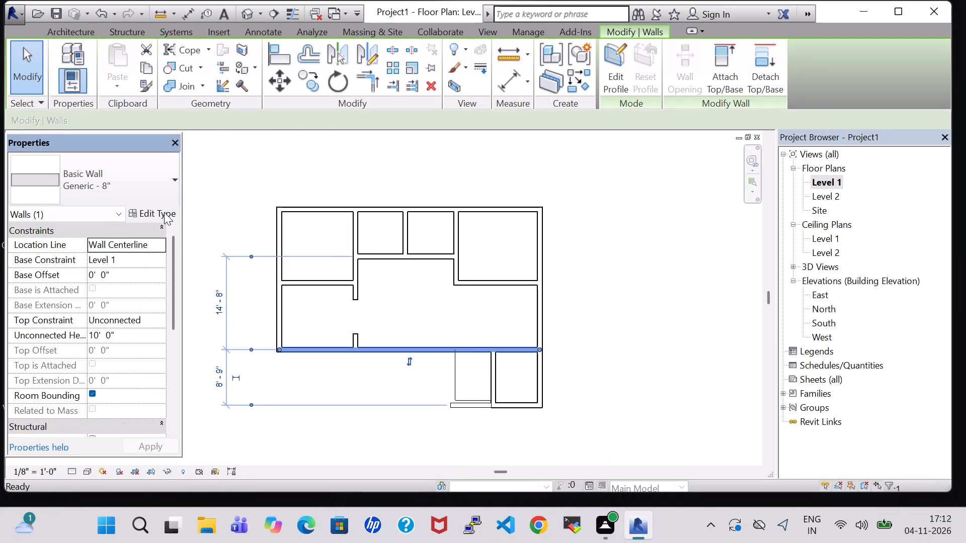
Assign the Asphalt Shingle material to the structure layer of the bottom wall's Generic - 8" type.
{"action": "left_click", "coordinate": [149, 214]}
{"action": "left_click", "coordinate": [445, 208]}
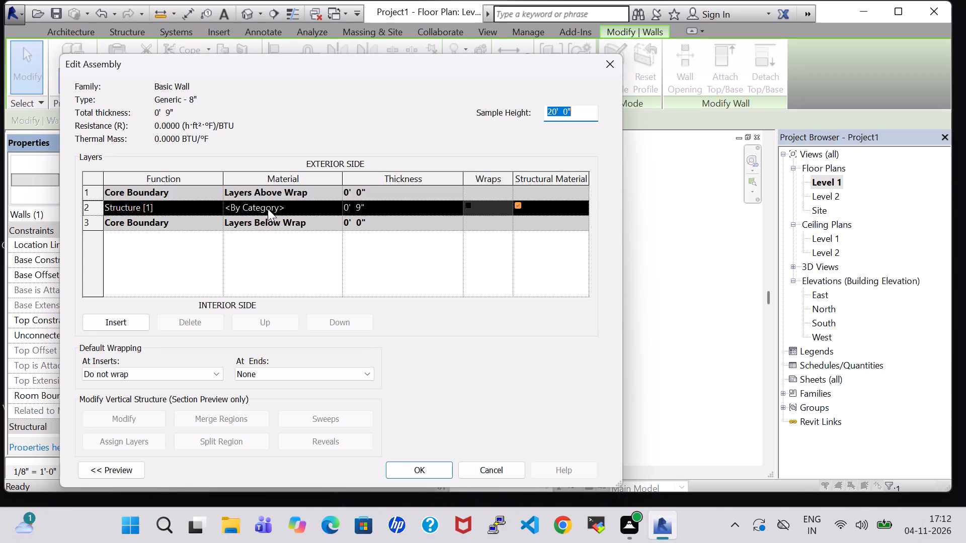
{"action": "left_click", "coordinate": [270, 210]}
{"action": "left_click", "coordinate": [340, 203]}
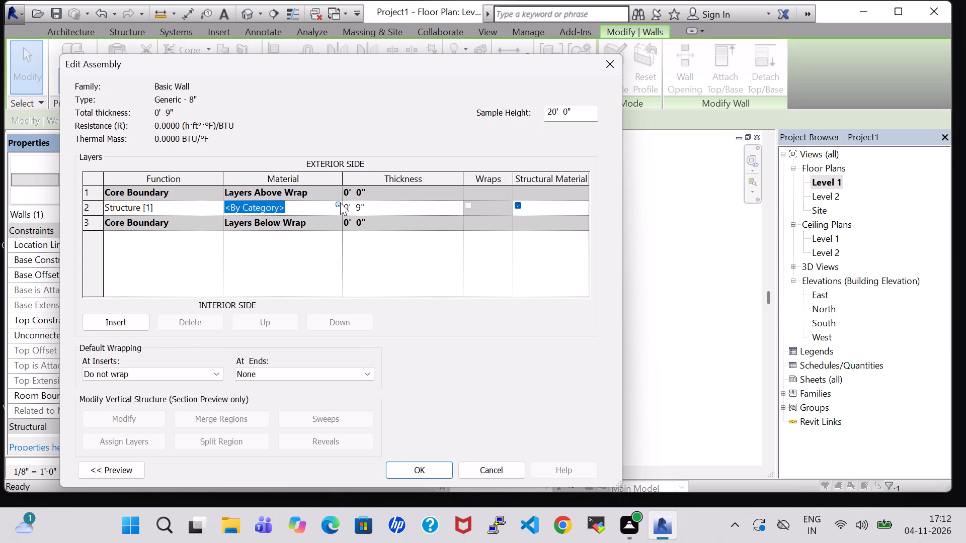
{"action": "left_click", "coordinate": [355, 336]}
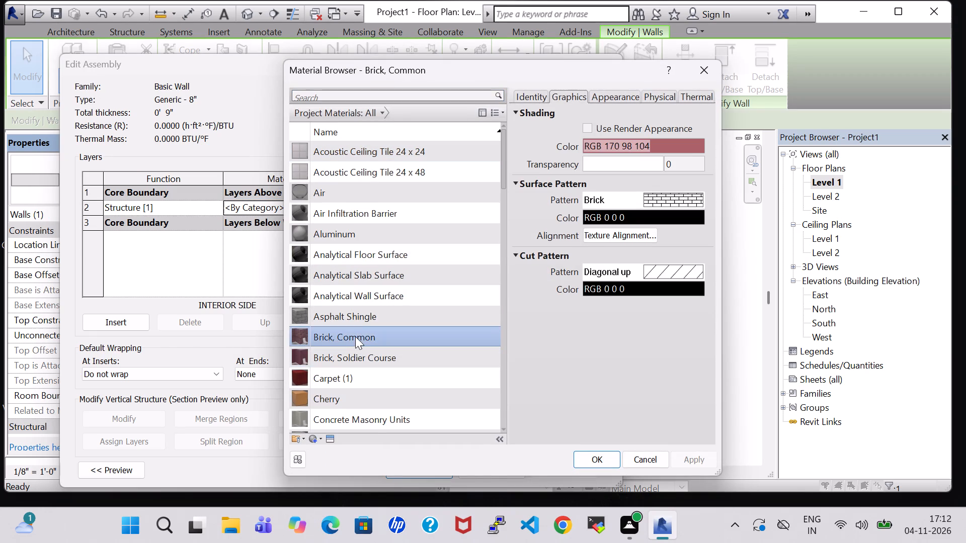
{"action": "left_click", "coordinate": [361, 312]}
{"action": "left_click", "coordinate": [599, 454]}
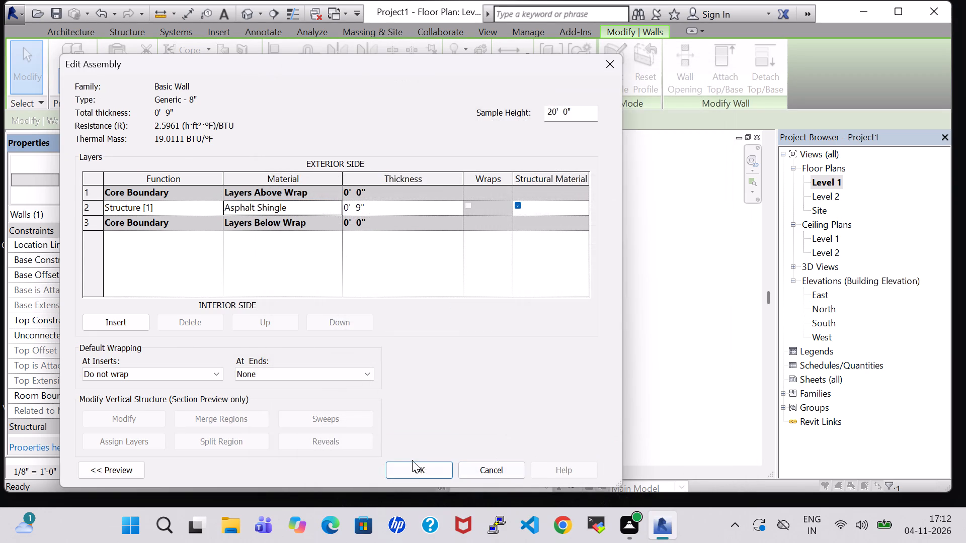
{"action": "left_click", "coordinate": [412, 465]}
{"action": "left_click", "coordinate": [578, 474]}
{"action": "left_click", "coordinate": [458, 471]}
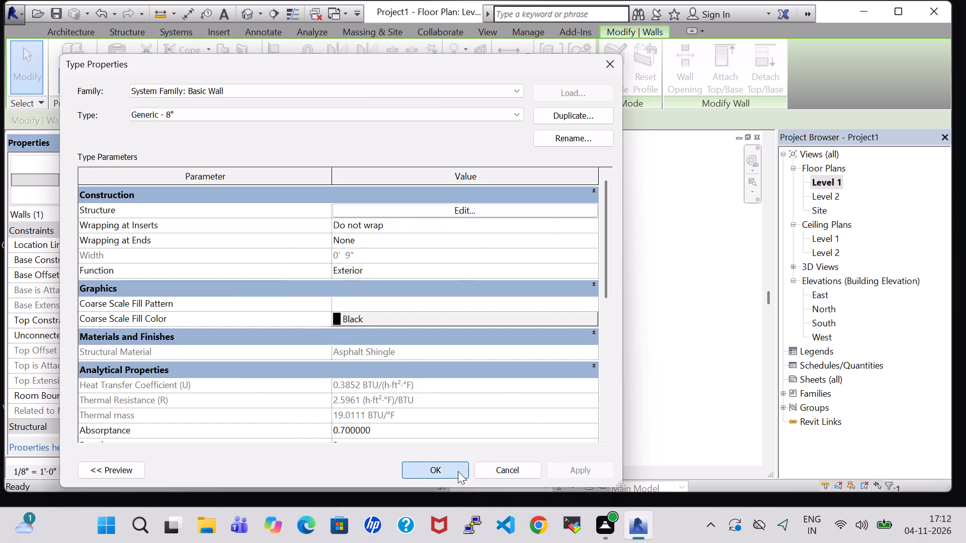
{"action": "left_click", "coordinate": [649, 273]}
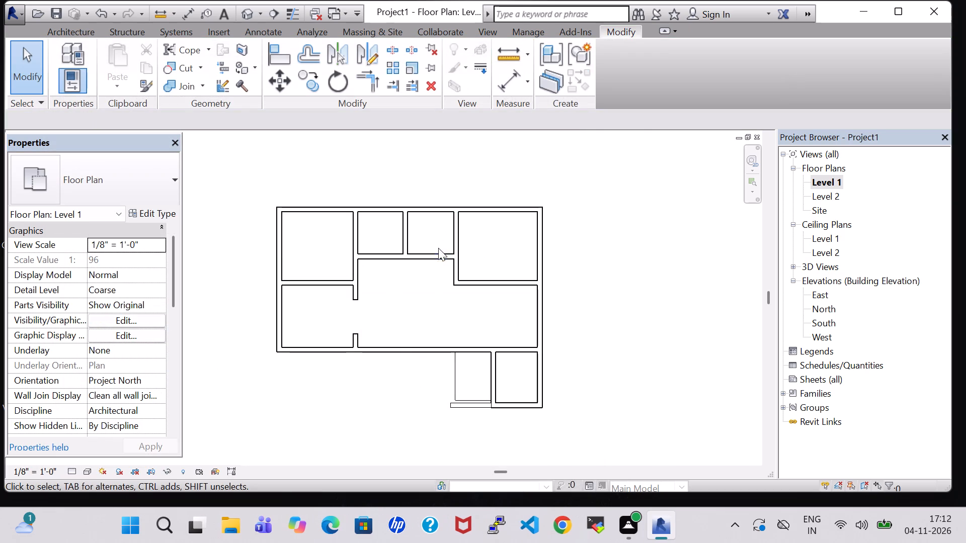
Duplicate the Generic - 8" type of the vertical partition beside the upper right room as a new wall type named INNER WALL.
{"action": "left_click", "coordinate": [458, 240]}
{"action": "left_click", "coordinate": [158, 210]}
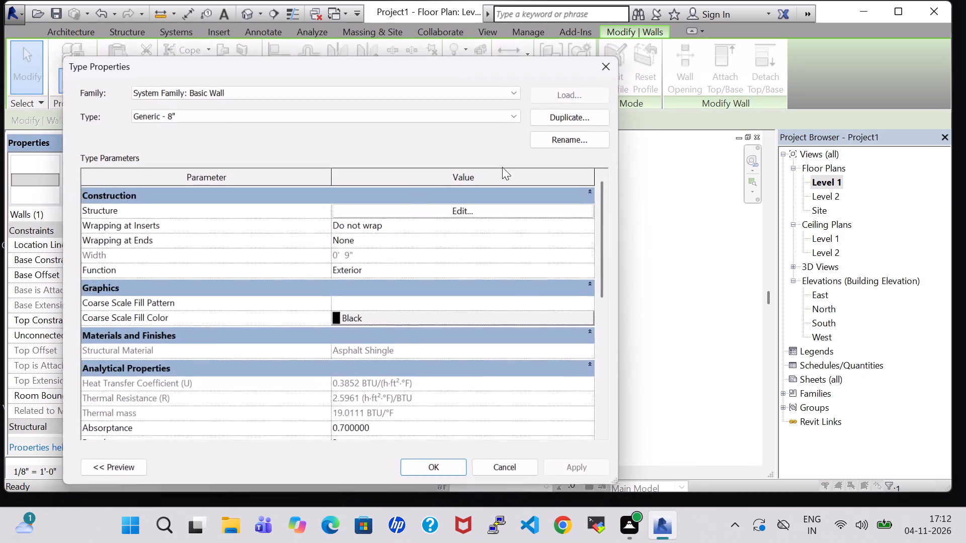
{"action": "left_click", "coordinate": [582, 113]}
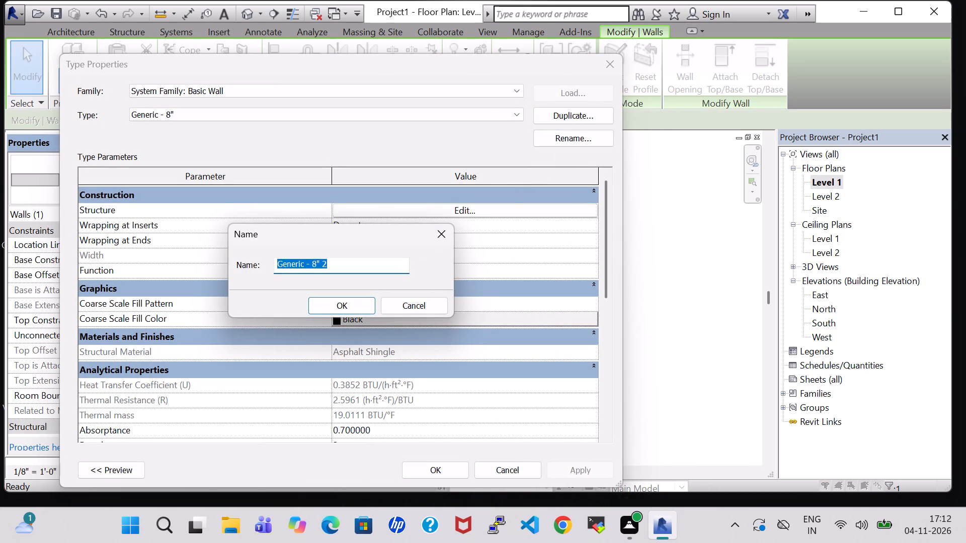
{"action": "key", "text": "BackSpace"}
{"action": "type", "text": "INNER WALL"}
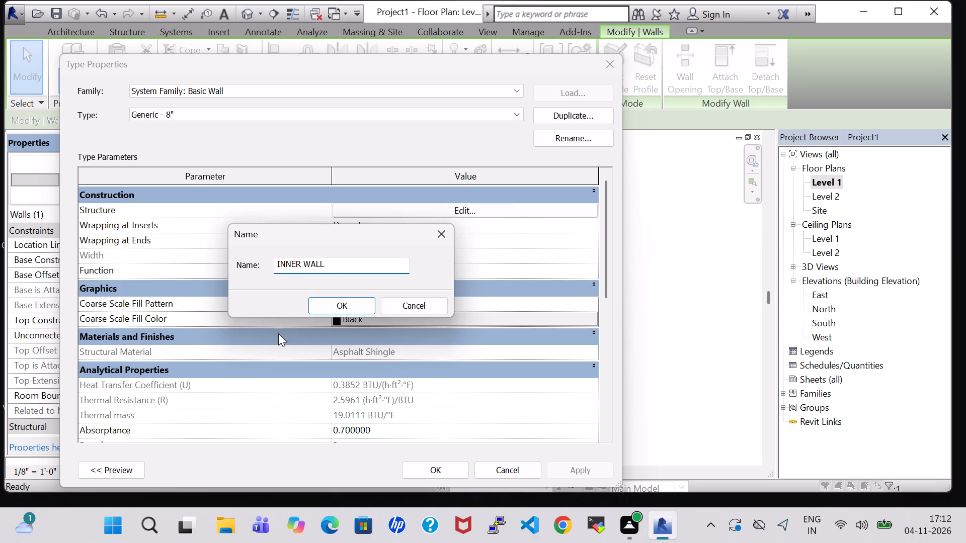
{"action": "left_click", "coordinate": [358, 307]}
Set the structure layer thickness of the INNER WALL type to 0' 7".
{"action": "left_click", "coordinate": [468, 213]}
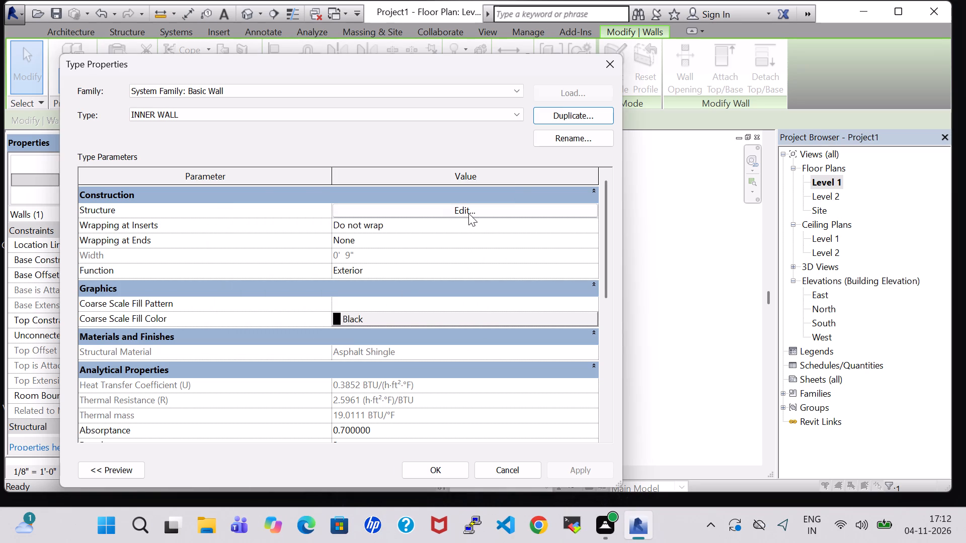
{"action": "left_click", "coordinate": [361, 209]}
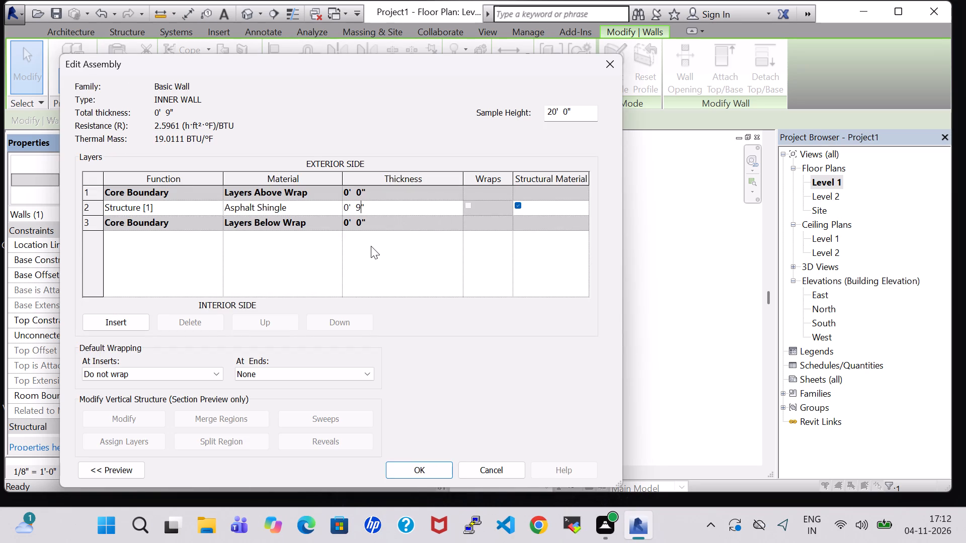
{"action": "key", "text": "BackSpace"}
{"action": "key", "text": "7"}
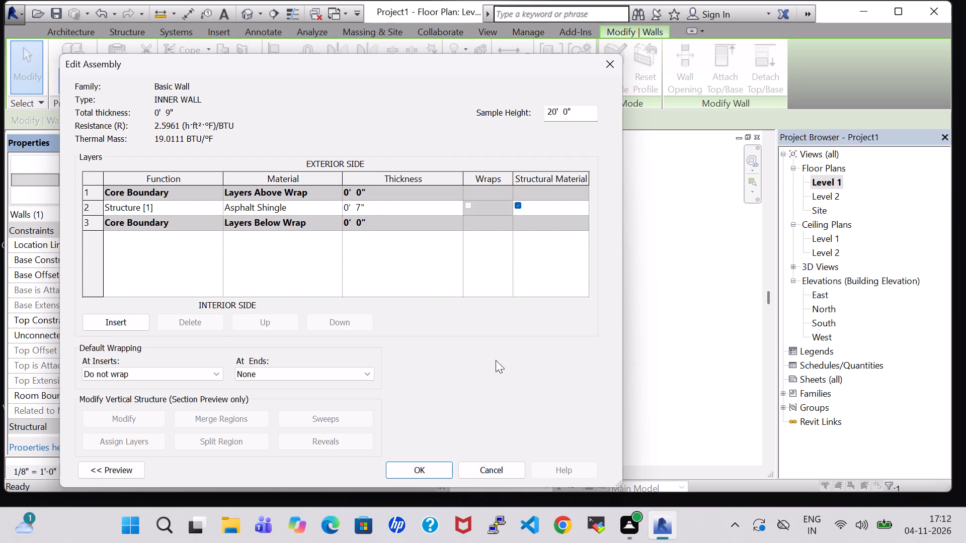
{"action": "left_click", "coordinate": [432, 475]}
{"action": "left_click", "coordinate": [438, 470]}
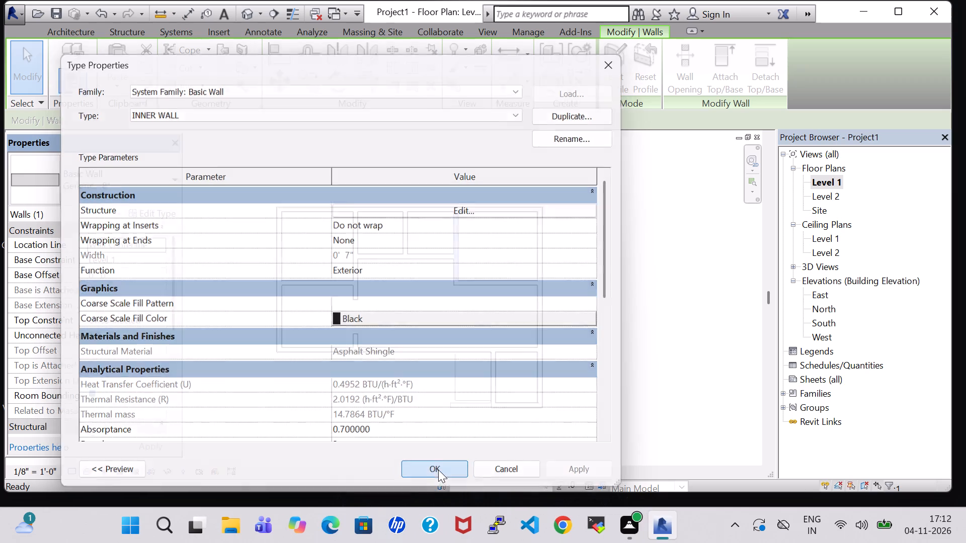
{"action": "left_click", "coordinate": [690, 273]}
Change the horizontal wall below the two small upper rooms, the partition between them and the long left vertical partition to INNER WALL.
{"action": "left_click", "coordinate": [423, 251]}
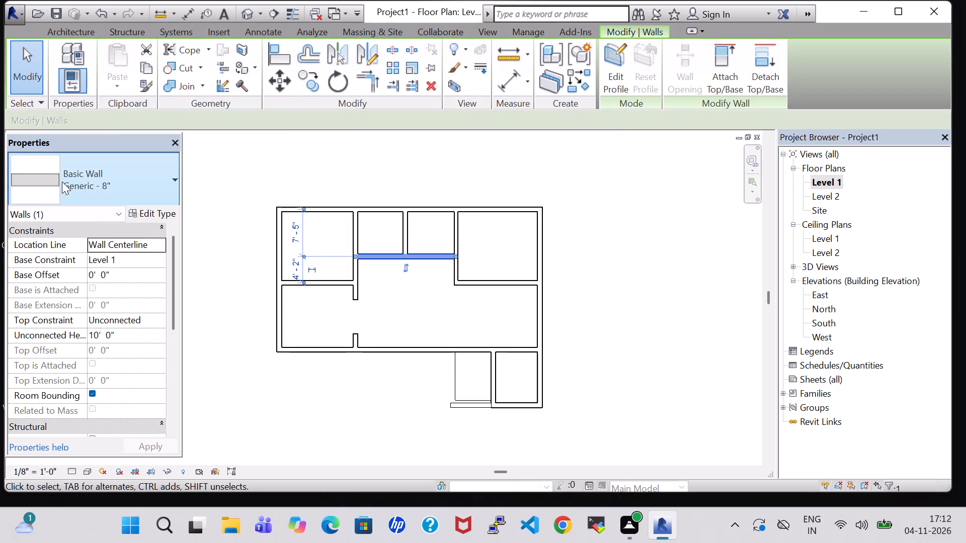
{"action": "left_click", "coordinate": [62, 182]}
{"action": "left_click", "coordinate": [114, 410]}
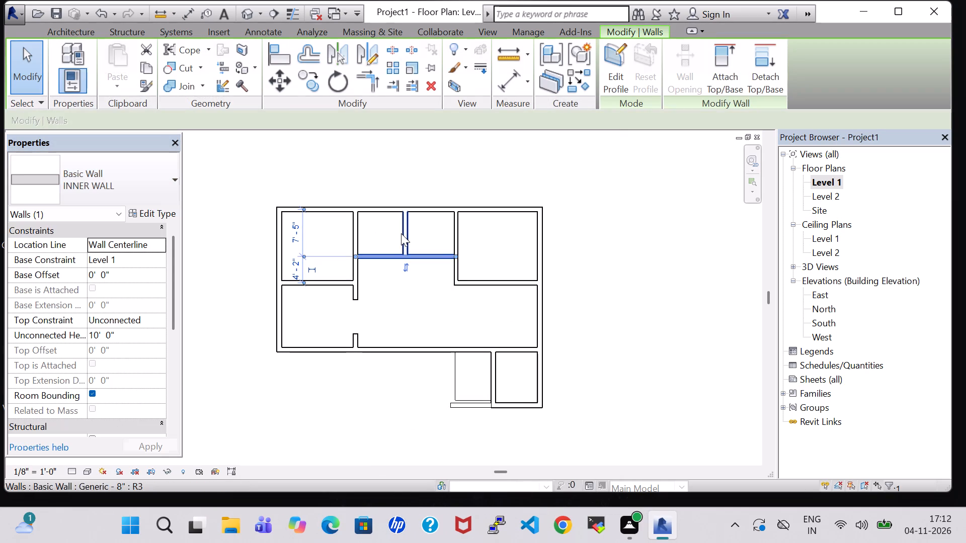
{"action": "left_click", "coordinate": [401, 233]}
{"action": "left_click", "coordinate": [132, 182]}
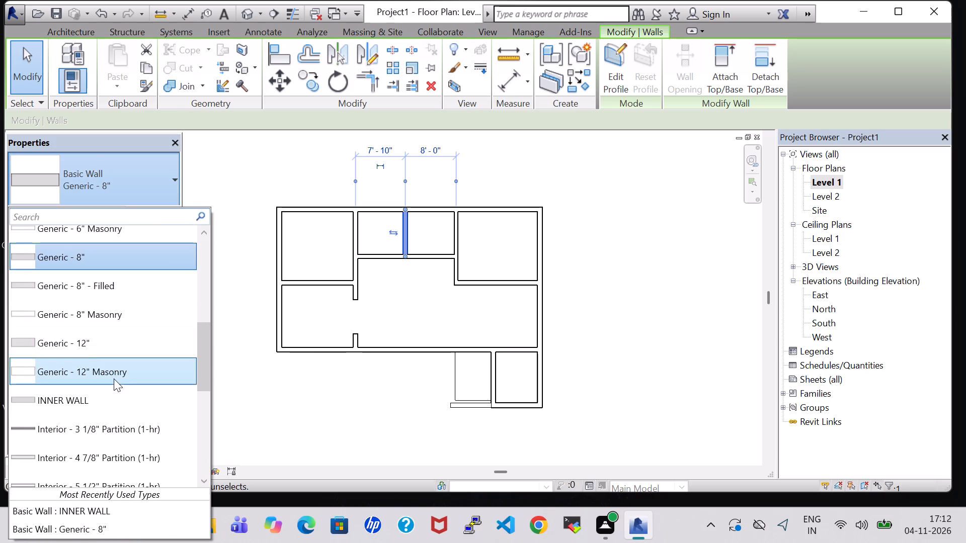
{"action": "left_click", "coordinate": [118, 399]}
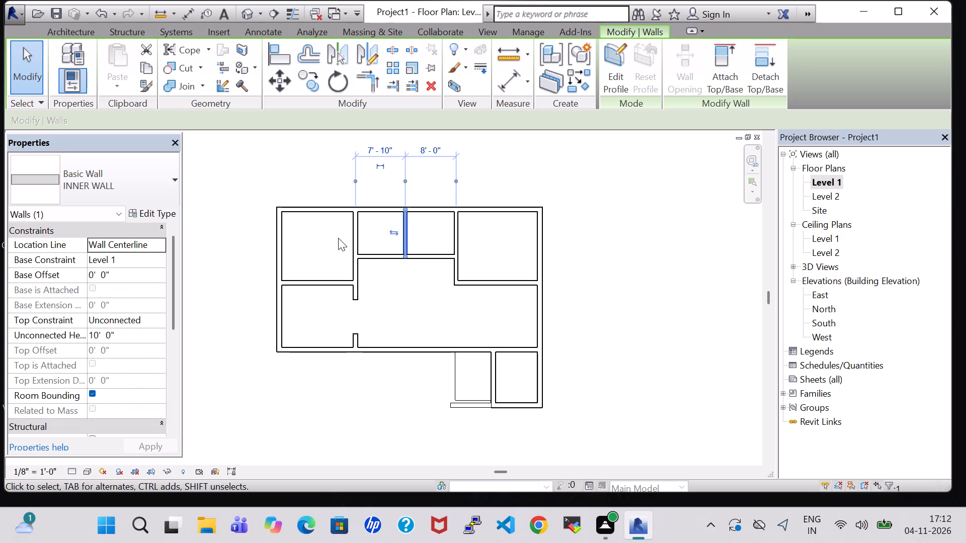
{"action": "left_click", "coordinate": [353, 244]}
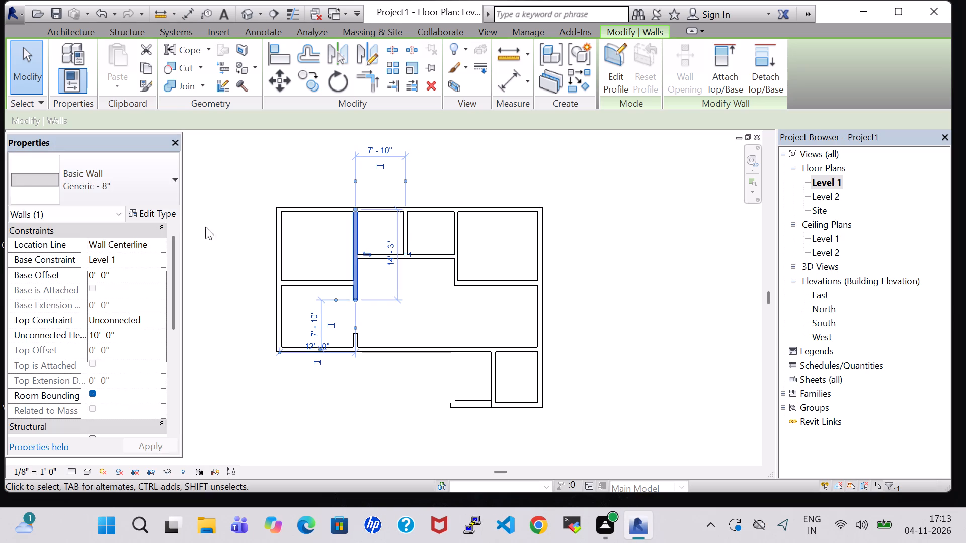
{"action": "left_click", "coordinate": [139, 190]}
{"action": "left_click", "coordinate": [89, 389]}
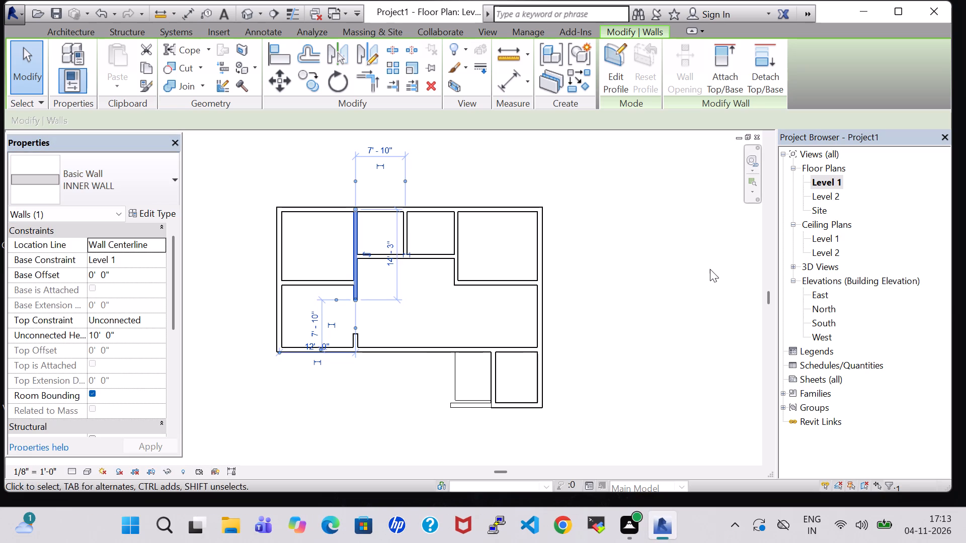
Change the left and right horizontal room walls and the short stub on the bottom wall to the INNER WALL type.
{"action": "left_click", "coordinate": [320, 285]}
{"action": "left_click", "coordinate": [143, 196]}
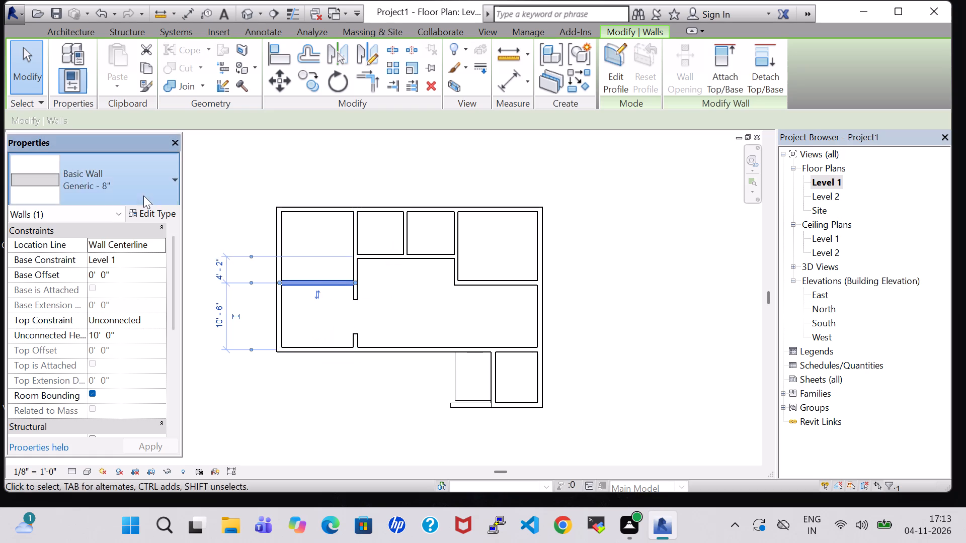
{"action": "left_click", "coordinate": [130, 405]}
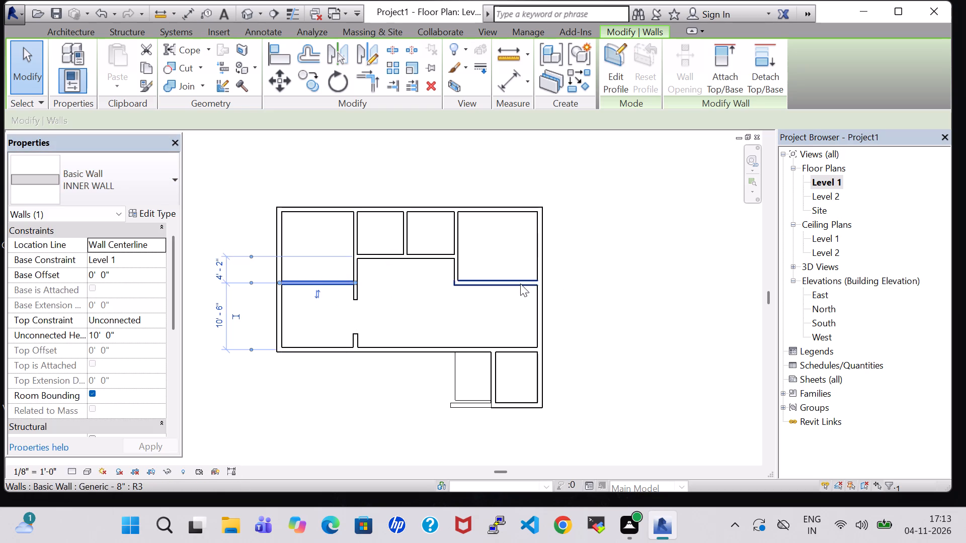
{"action": "left_click", "coordinate": [520, 284]}
{"action": "left_click", "coordinate": [87, 179]}
{"action": "left_click", "coordinate": [137, 400]}
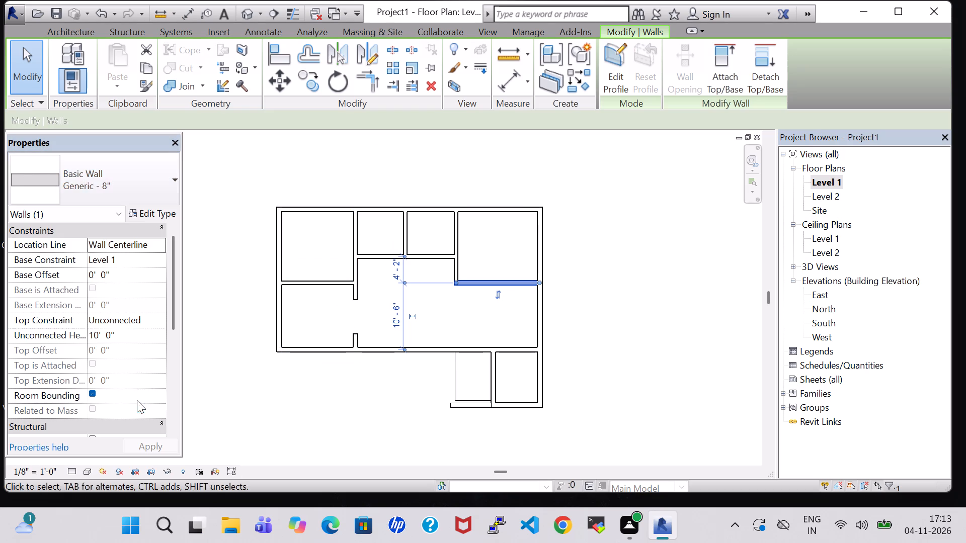
{"action": "left_click", "coordinate": [353, 338]}
{"action": "left_click", "coordinate": [131, 191]}
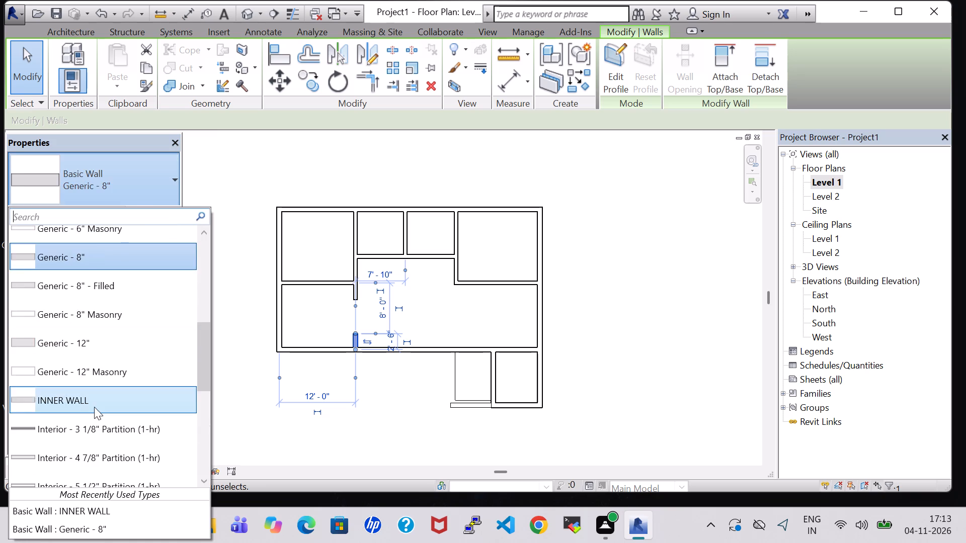
{"action": "left_click", "coordinate": [94, 407]}
{"action": "left_click", "coordinate": [592, 261]}
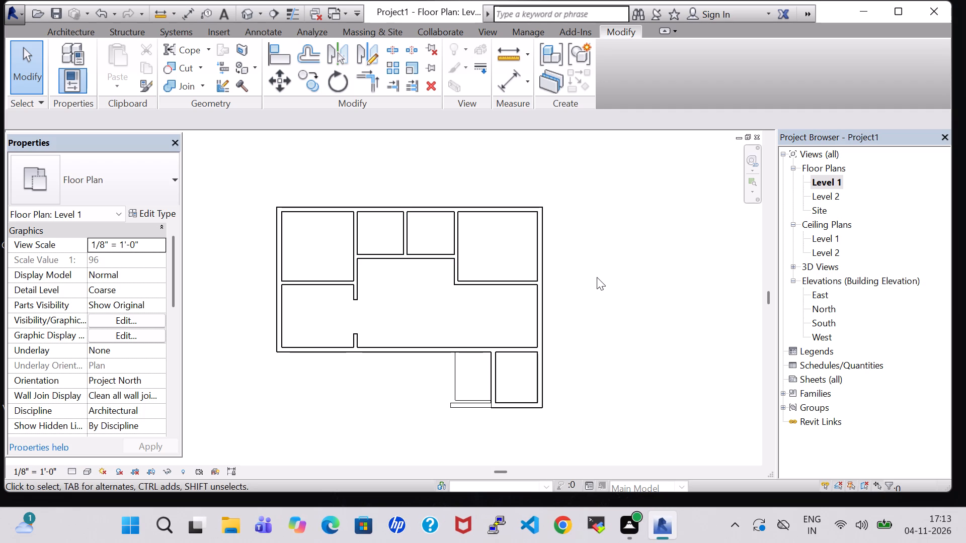
Examine the walls from several angles in the 3D view and return to the Level 1 floor plan.
{"action": "left_click", "coordinate": [248, 12]}
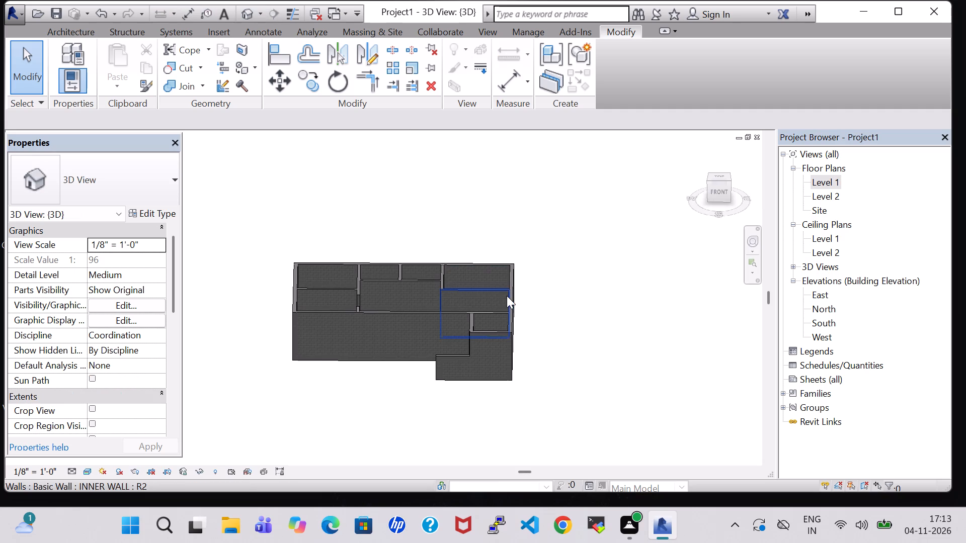
{"action": "middle_click_drag", "start_coordinate": [584, 326], "coordinate": [586, 291], "text": "shift"}
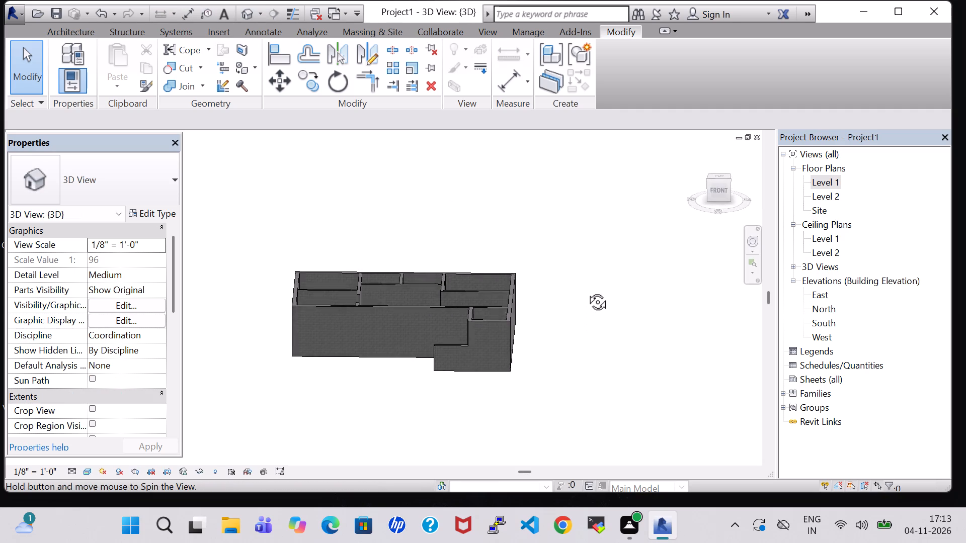
{"action": "middle_click_drag", "start_coordinate": [586, 291], "coordinate": [594, 275], "text": "shift"}
{"action": "middle_click_drag", "start_coordinate": [594, 275], "coordinate": [679, 393]}
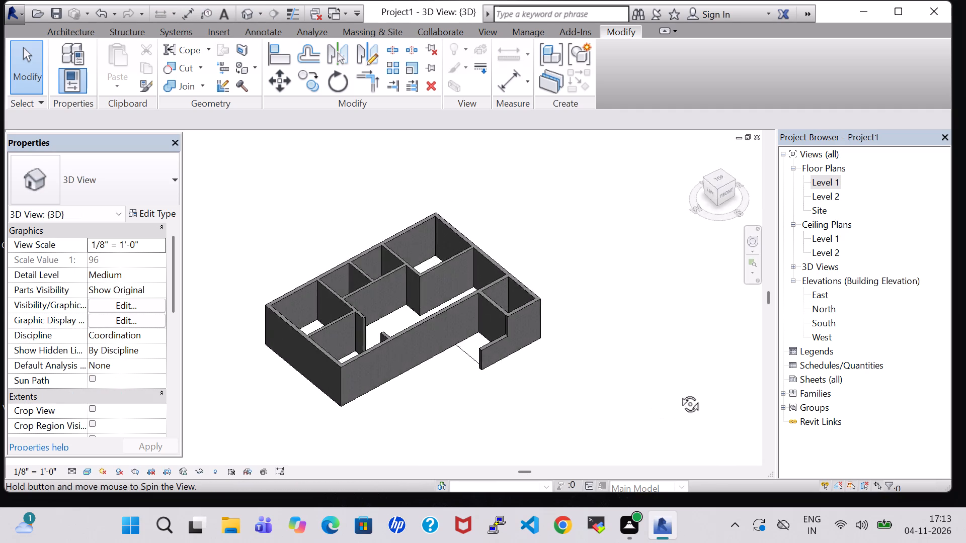
{"action": "middle_click_drag", "start_coordinate": [679, 393], "coordinate": [580, 388]}
{"action": "double_click", "coordinate": [824, 179]}
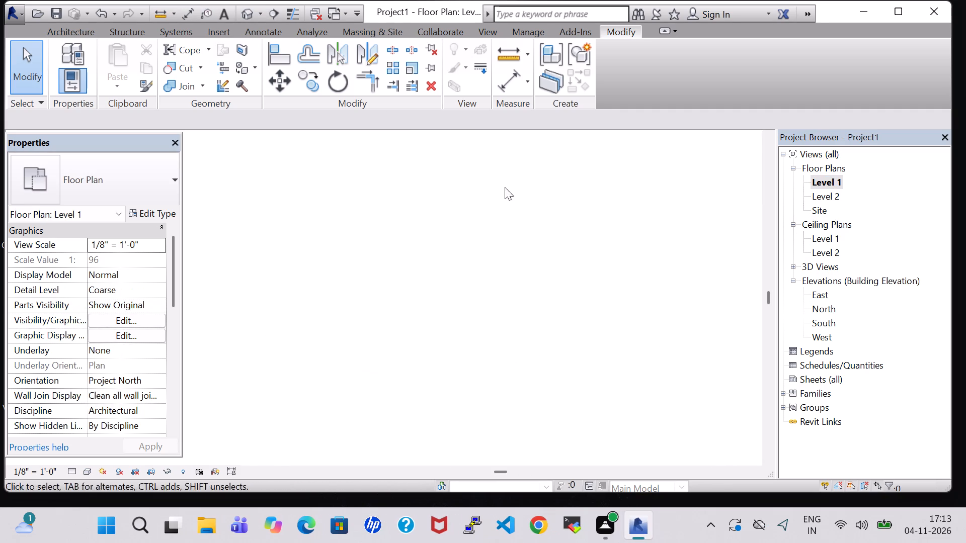
{"action": "scroll", "coordinate": [455, 227], "scroll_direction": "down", "scroll_amount": 2}
{"action": "scroll", "coordinate": [572, 264], "scroll_direction": "up", "scroll_amount": 3}
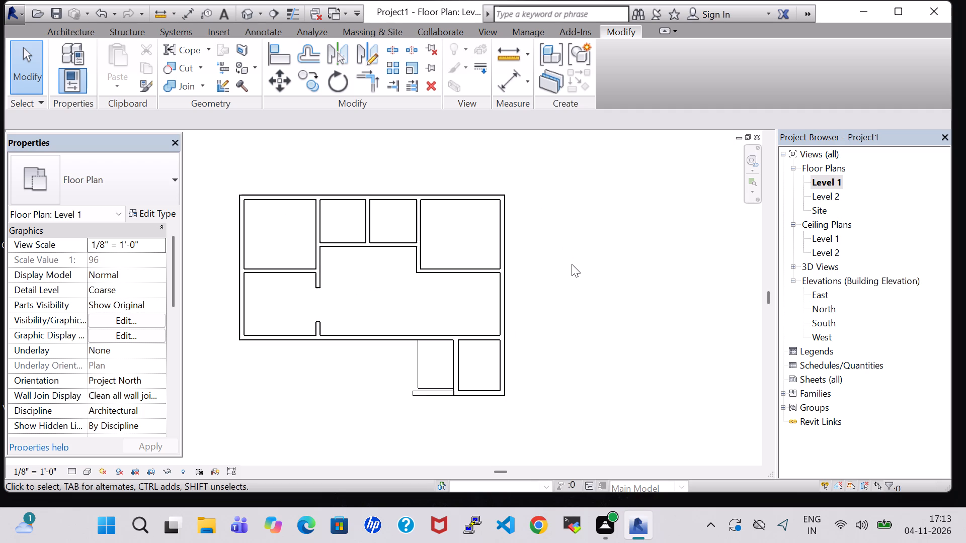
{"action": "middle_click_drag", "start_coordinate": [572, 264], "coordinate": [611, 260]}
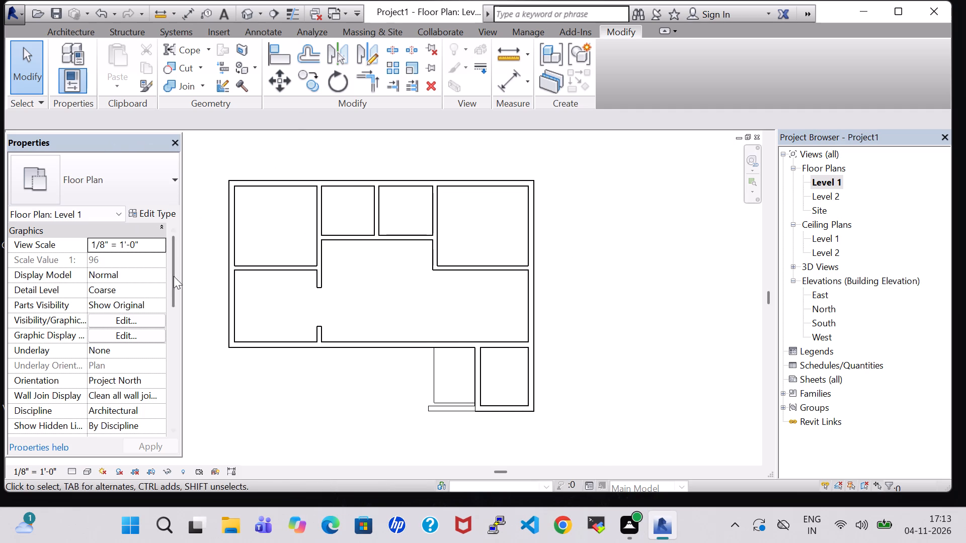
Create a Generic - 12" floor on Level 1 along the building's outer outline, about 41' 9" by 31' 7" overall, including the open area beside the lower room.
{"action": "left_click", "coordinate": [70, 30]}
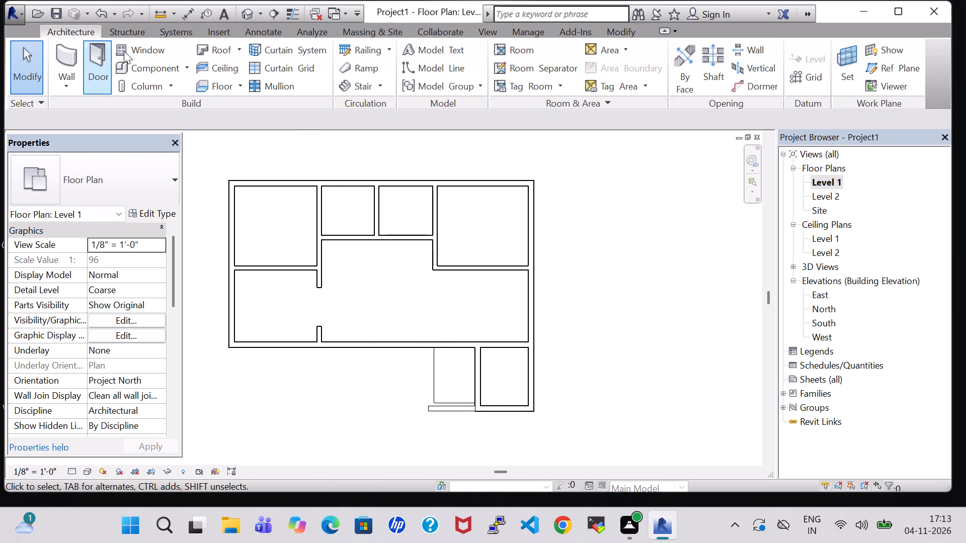
{"action": "left_click", "coordinate": [214, 82]}
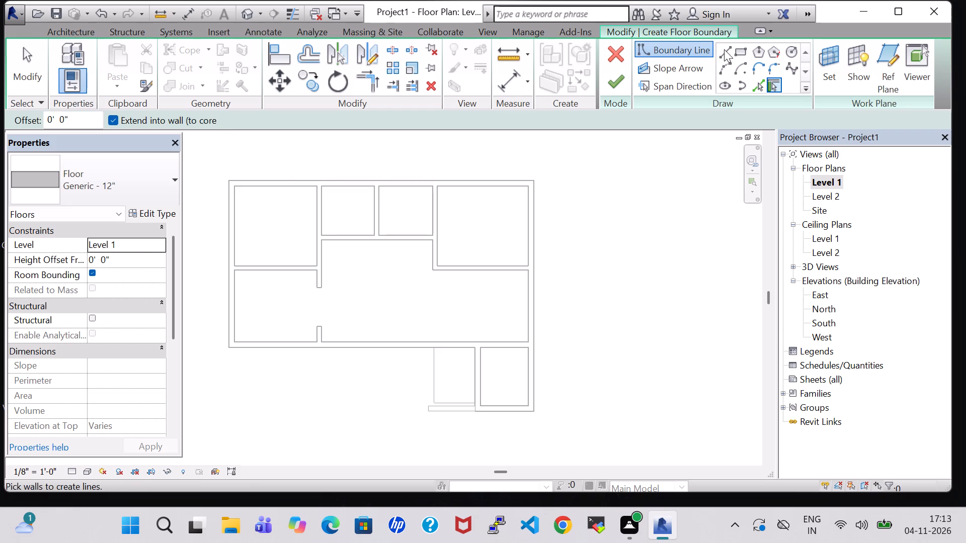
{"action": "left_click", "coordinate": [730, 49]}
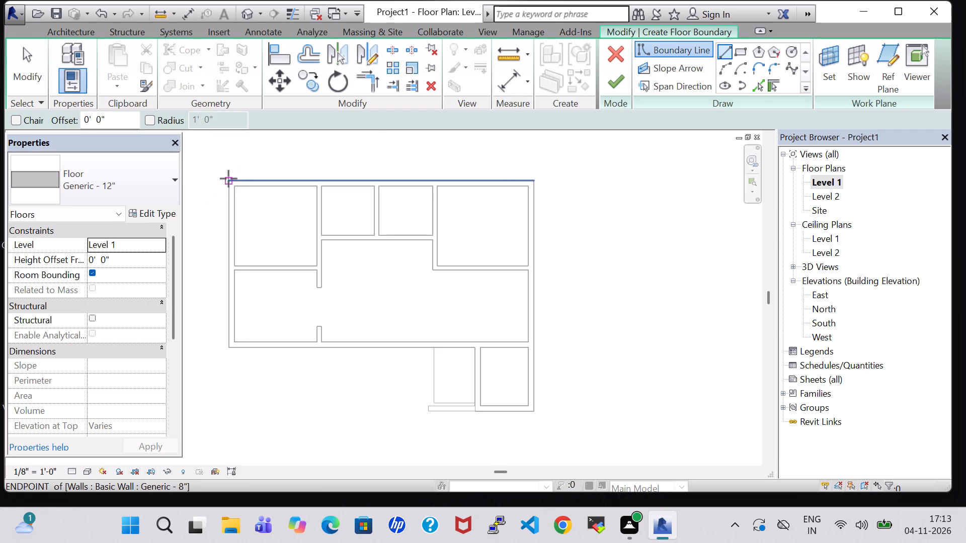
{"action": "left_click", "coordinate": [228, 178]}
{"action": "left_click", "coordinate": [533, 181]}
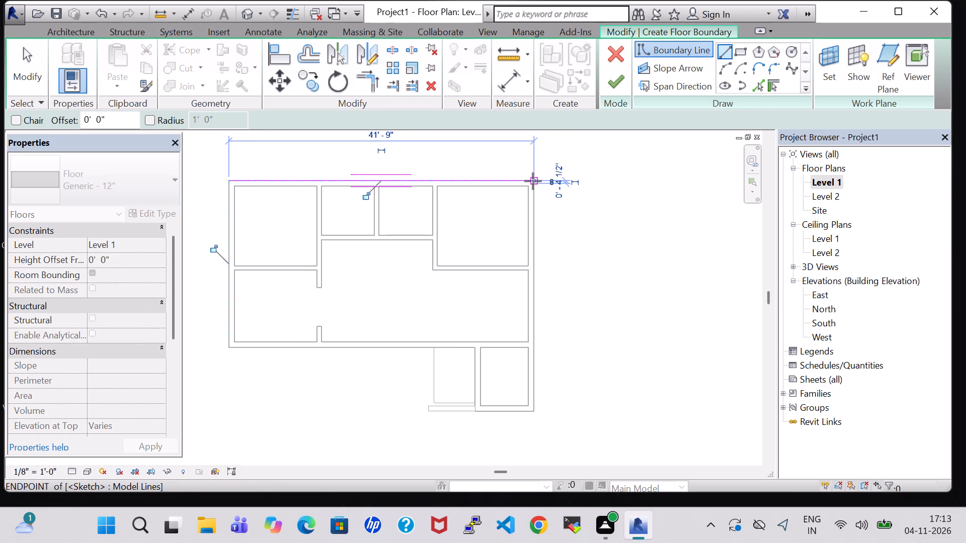
{"action": "left_click", "coordinate": [533, 181]}
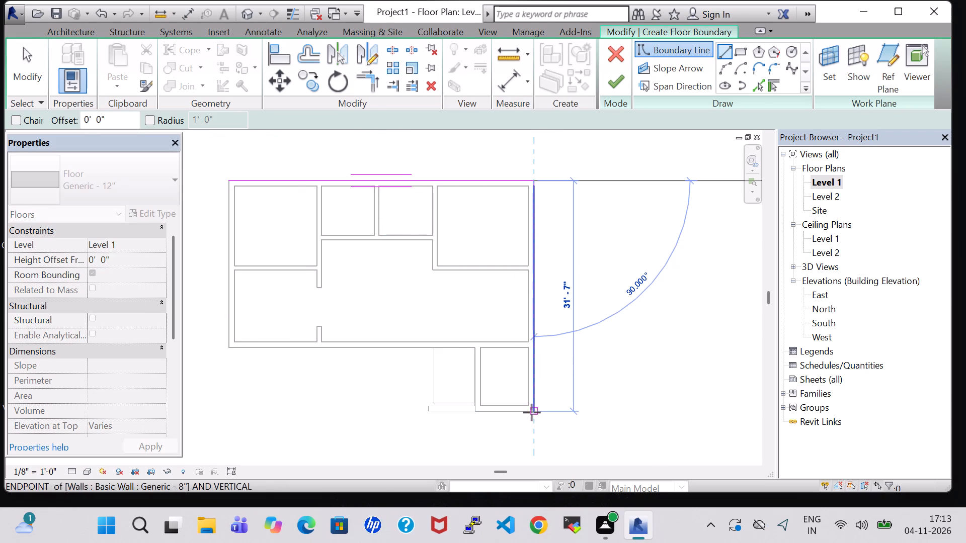
{"action": "left_click", "coordinate": [532, 412]}
{"action": "left_click", "coordinate": [532, 412]}
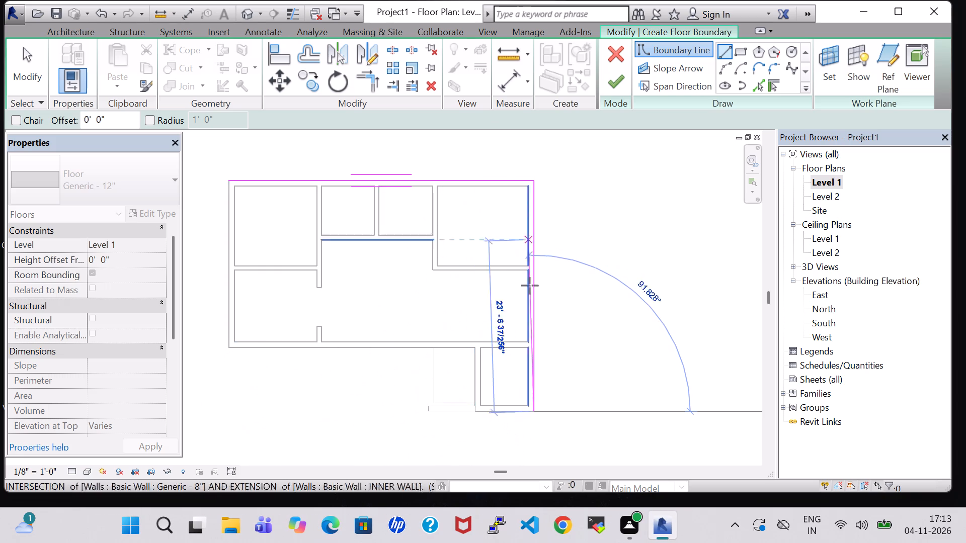
{"action": "double_click", "coordinate": [429, 411]}
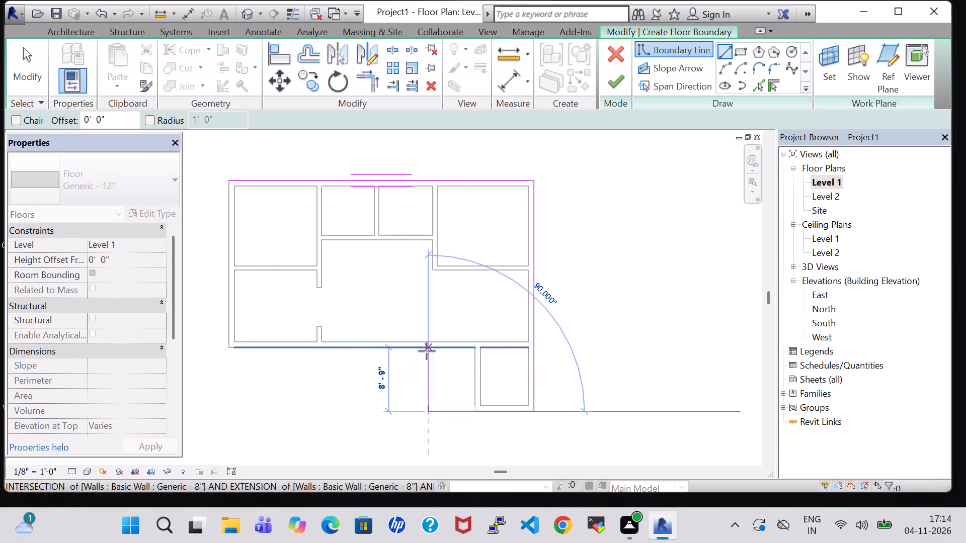
{"action": "double_click", "coordinate": [427, 351]}
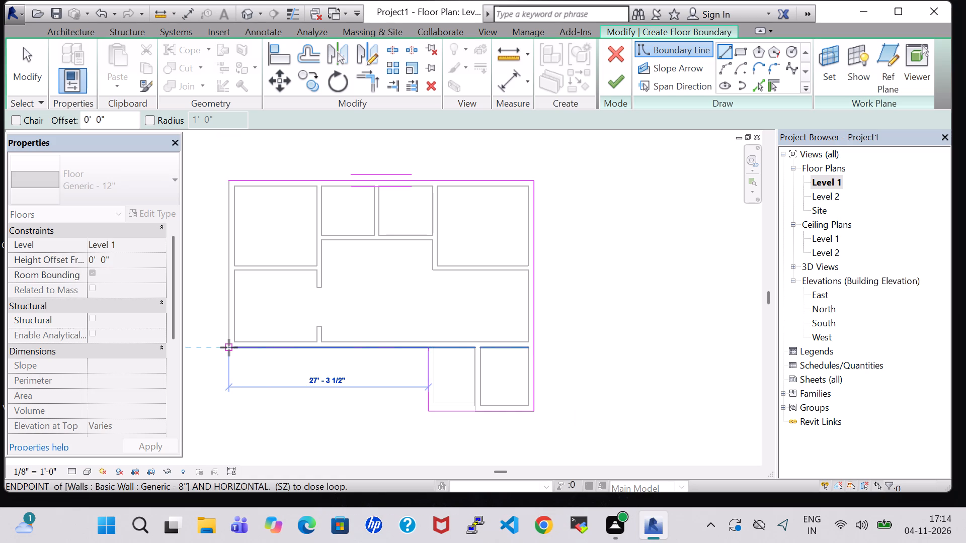
{"action": "left_click", "coordinate": [229, 347]}
{"action": "left_click", "coordinate": [229, 347]}
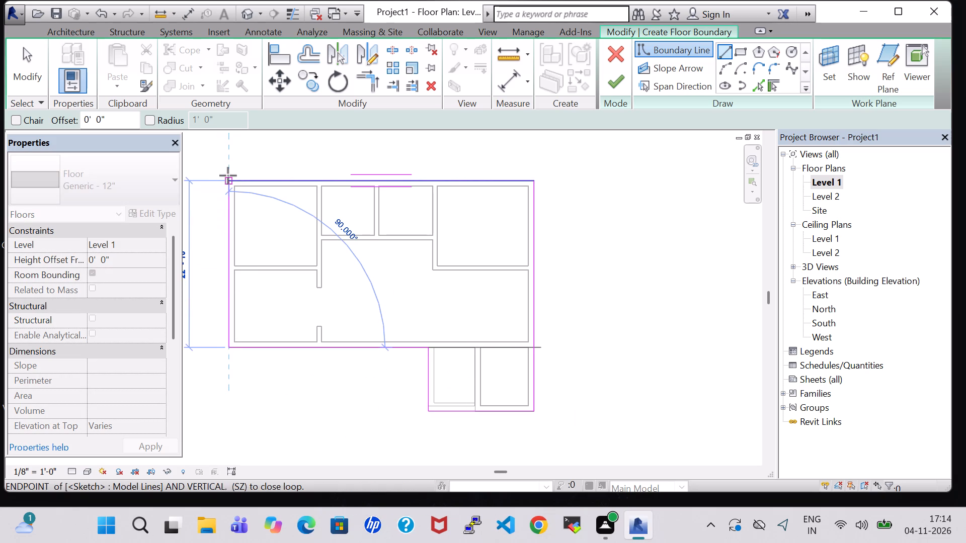
{"action": "left_click", "coordinate": [228, 178]}
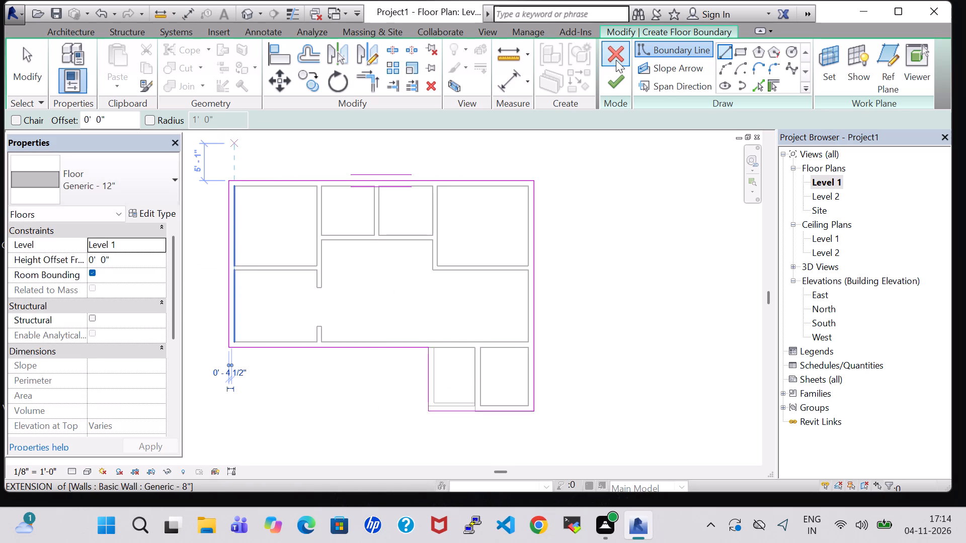
{"action": "left_click", "coordinate": [614, 80]}
Examine the new floor slab and the open area beside the lower room from several angles in the 3D view.
{"action": "left_click", "coordinate": [243, 14]}
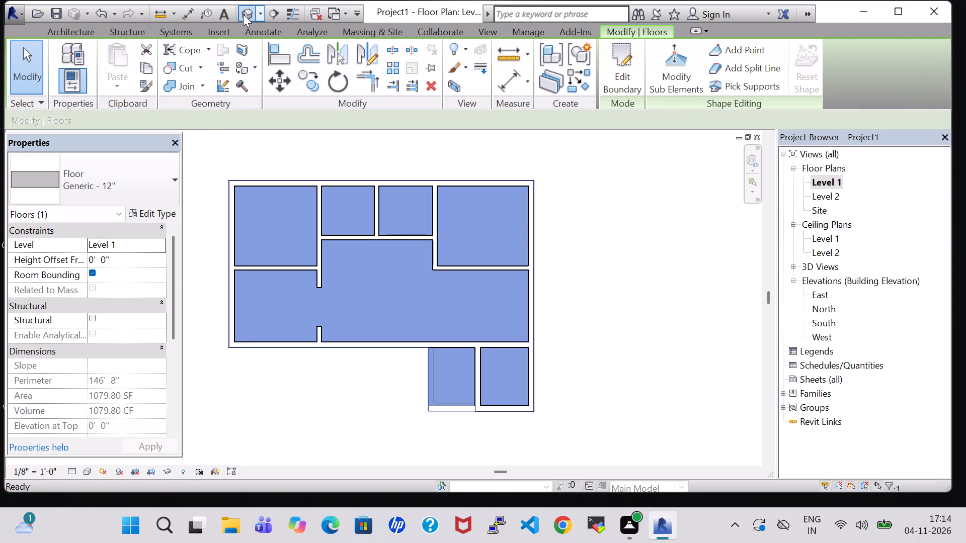
{"action": "middle_click_drag", "start_coordinate": [588, 369], "coordinate": [721, 366]}
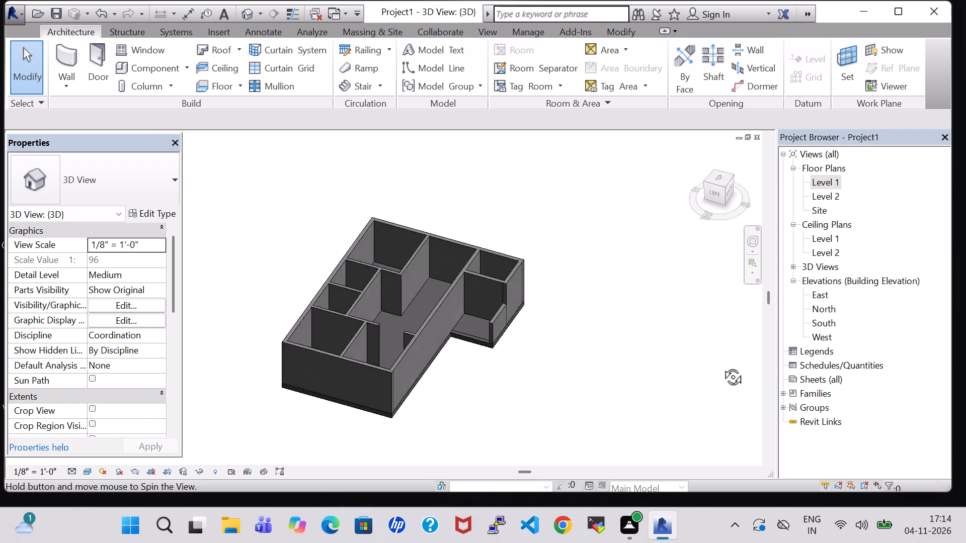
{"action": "middle_click_drag", "start_coordinate": [721, 366], "coordinate": [540, 417]}
{"action": "scroll", "coordinate": [411, 433], "scroll_direction": "up", "scroll_amount": 6}
{"action": "middle_click_drag", "start_coordinate": [411, 433], "coordinate": [486, 439]}
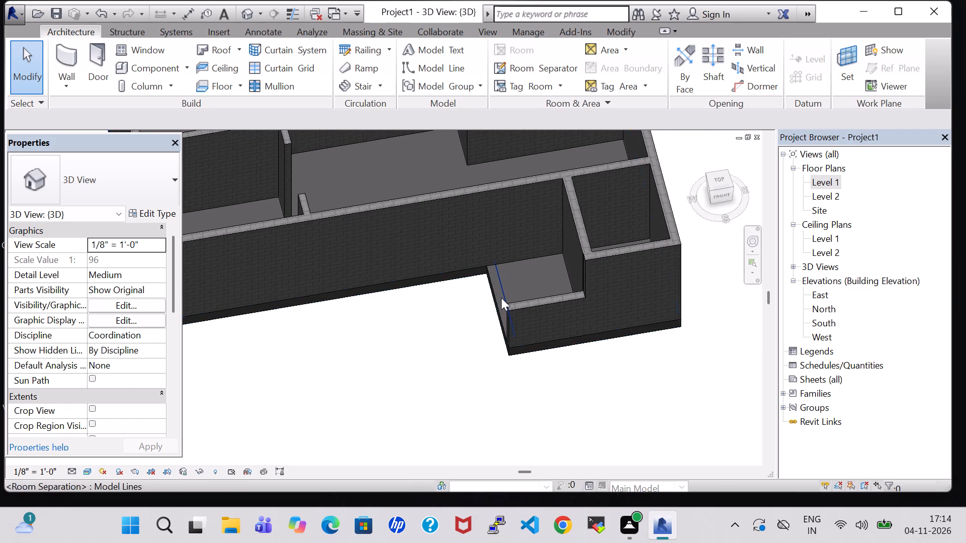
{"action": "left_click", "coordinate": [501, 298]}
{"action": "left_click", "coordinate": [470, 389]}
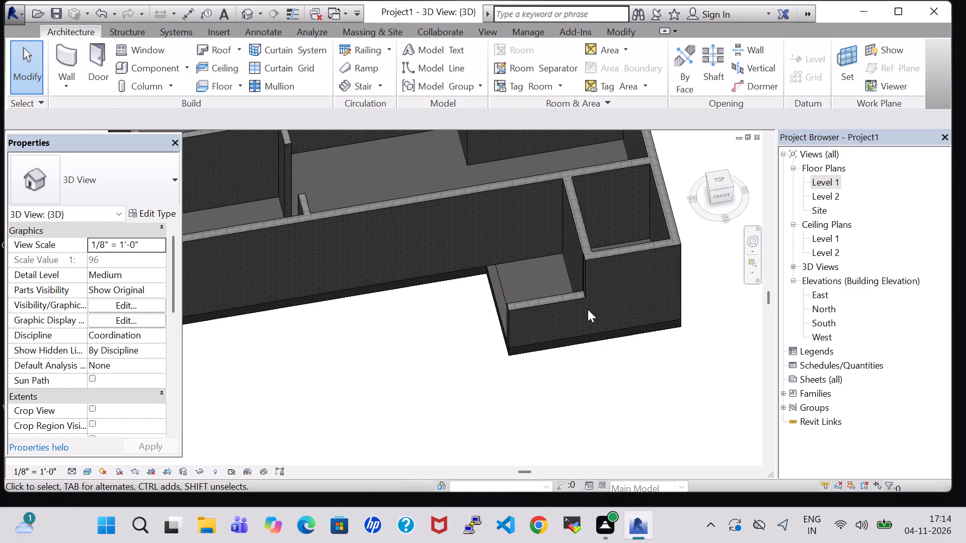
{"action": "middle_click_drag", "start_coordinate": [529, 371], "coordinate": [675, 278], "text": "shift"}
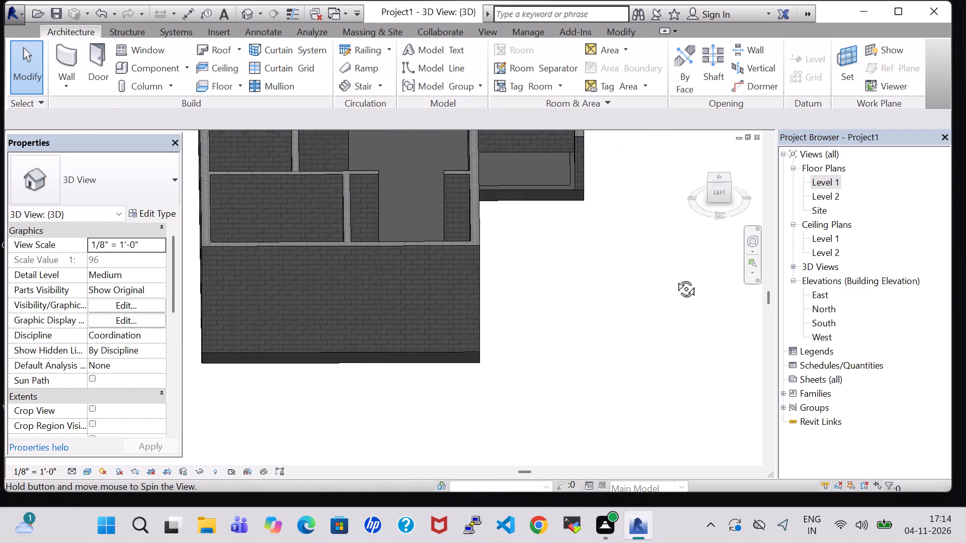
{"action": "middle_click_drag", "start_coordinate": [675, 278], "coordinate": [673, 281], "text": "shift"}
{"action": "middle_click_drag", "start_coordinate": [618, 272], "coordinate": [566, 276]}
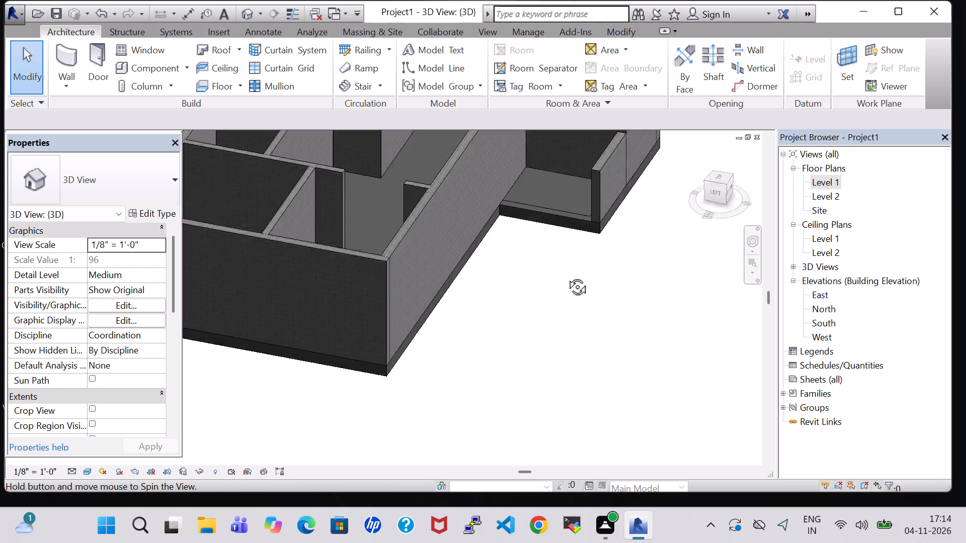
{"action": "middle_click_drag", "start_coordinate": [566, 276], "coordinate": [468, 334]}
{"action": "scroll", "coordinate": [467, 333], "scroll_direction": "down", "scroll_amount": 2}
{"action": "middle_click_drag", "start_coordinate": [515, 393], "coordinate": [495, 326], "text": "shift"}
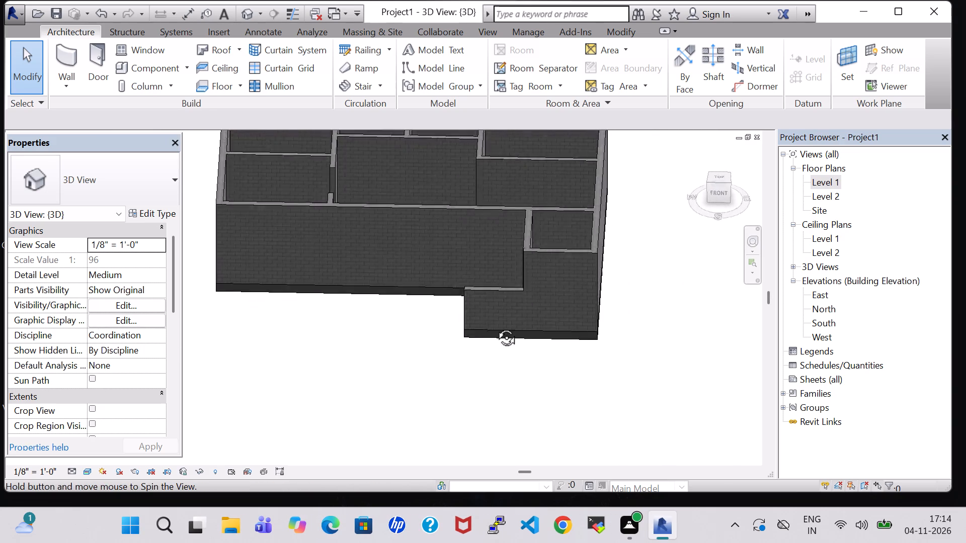
{"action": "middle_click_drag", "start_coordinate": [495, 326], "coordinate": [503, 270], "text": "shift"}
{"action": "middle_click_drag", "start_coordinate": [552, 355], "coordinate": [550, 462]}
Change the floor slab's type to Wood Joist 10" - Ceramic Tile.
{"action": "left_click", "coordinate": [485, 352]}
{"action": "left_click", "coordinate": [134, 174]}
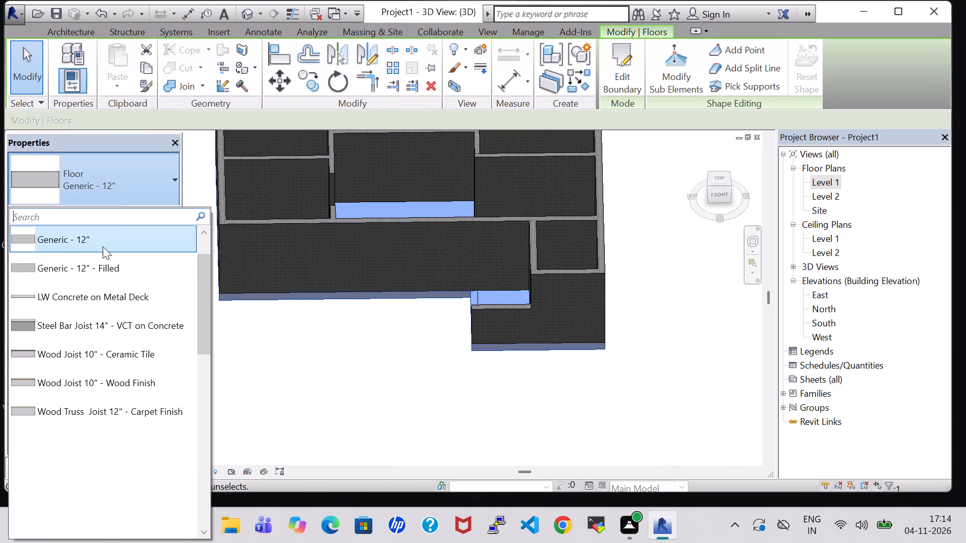
{"action": "left_click", "coordinate": [139, 362]}
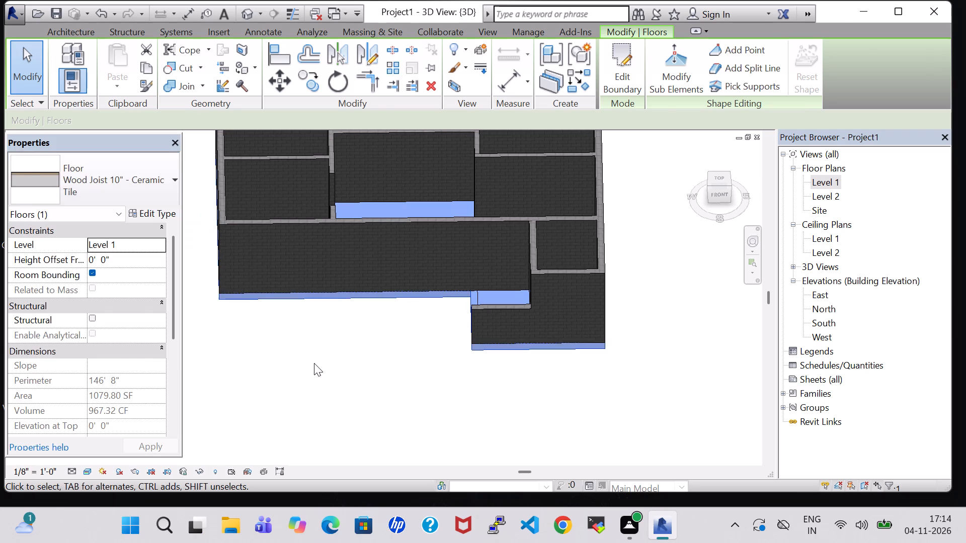
{"action": "left_click", "coordinate": [314, 363]}
{"action": "middle_click_drag", "start_coordinate": [699, 320], "coordinate": [709, 443], "text": "shift"}
From the Level 1 plan, start a Generic - 12" footprint roof on Level 2 without slope, drawing its 31' 7" west and 41' 9" south boundary lines.
{"action": "double_click", "coordinate": [823, 183]}
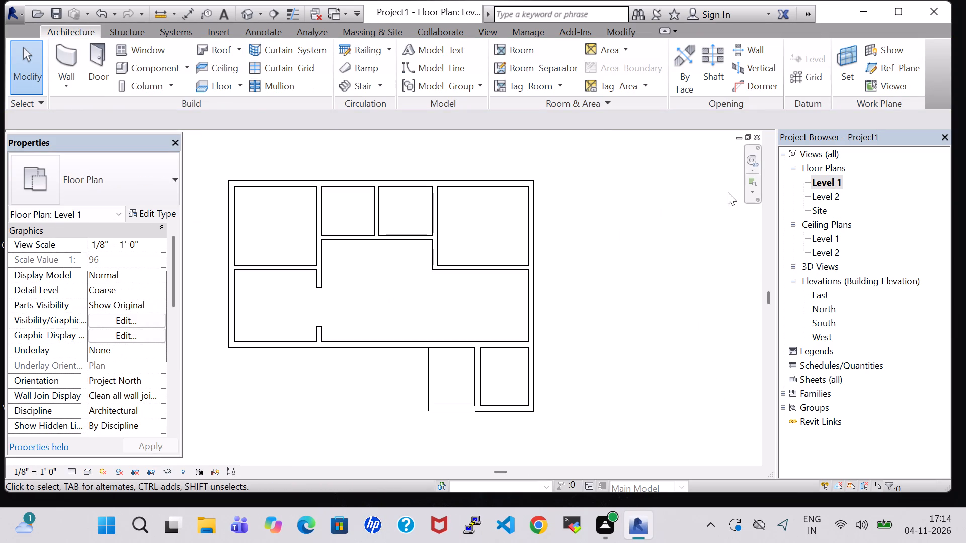
{"action": "double_click", "coordinate": [827, 185]}
{"action": "double_click", "coordinate": [815, 182]}
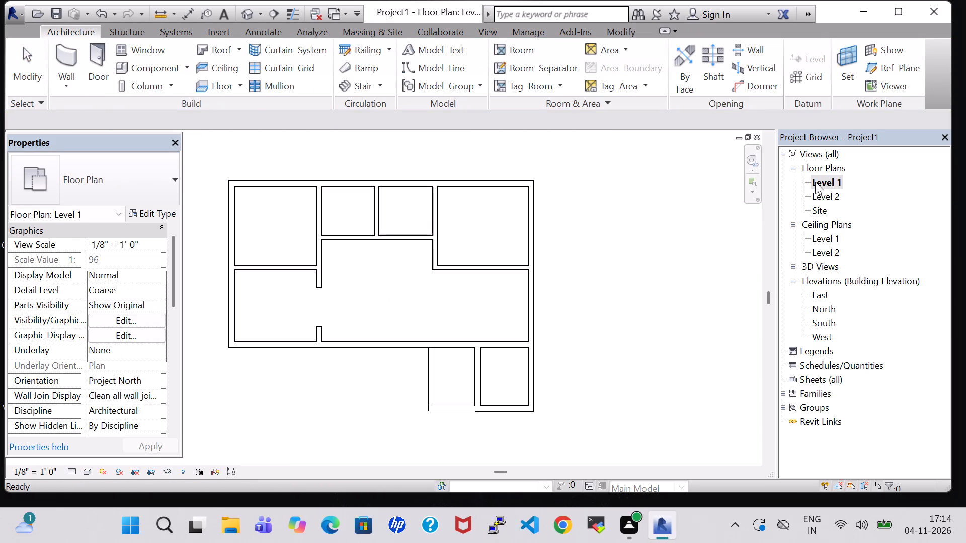
{"action": "double_click", "coordinate": [827, 180]}
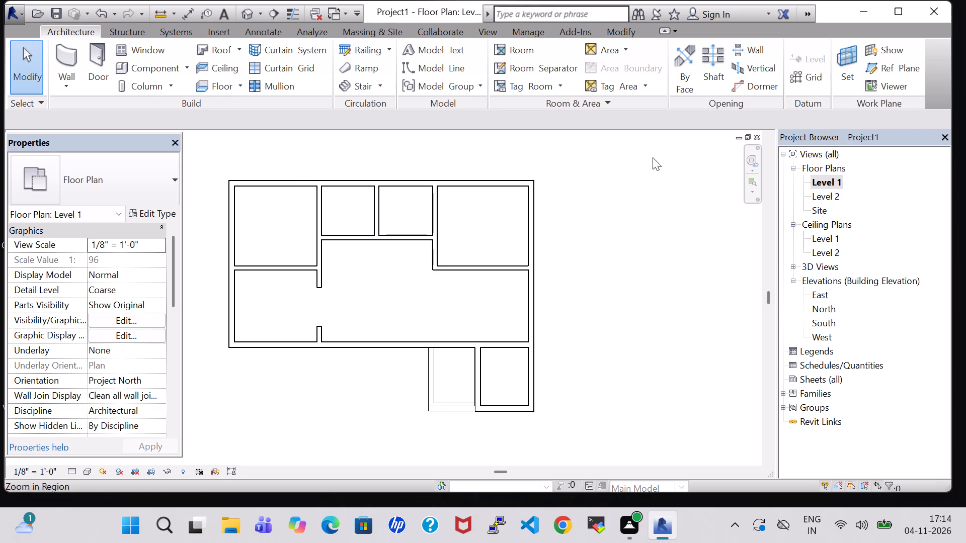
{"action": "middle_click_drag", "start_coordinate": [596, 267], "coordinate": [678, 262]}
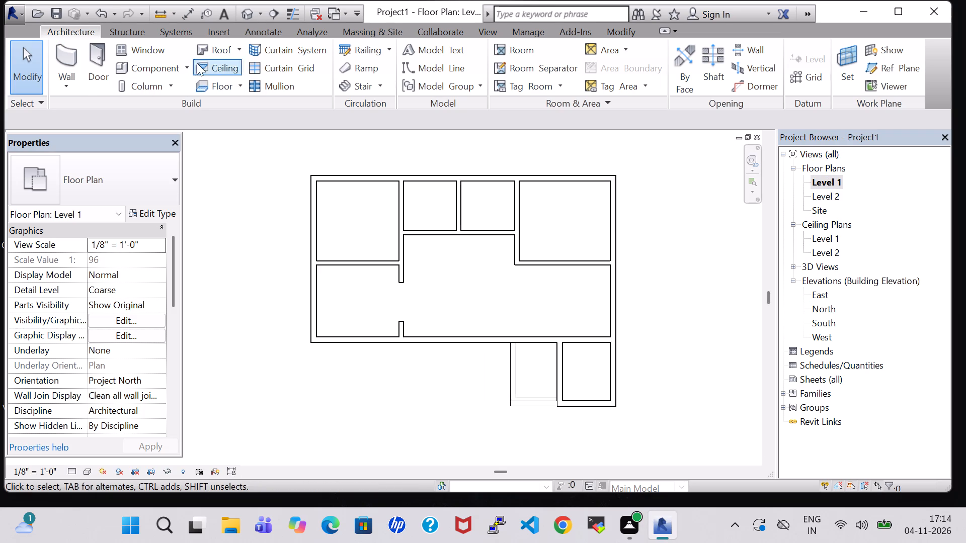
{"action": "left_click", "coordinate": [199, 55]}
{"action": "left_click", "coordinate": [464, 284]}
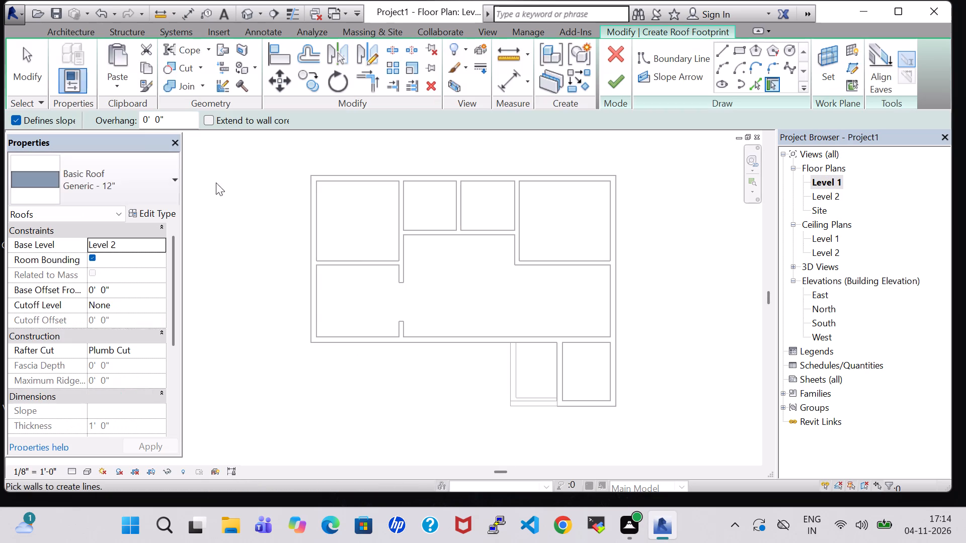
{"action": "left_click", "coordinate": [19, 118]}
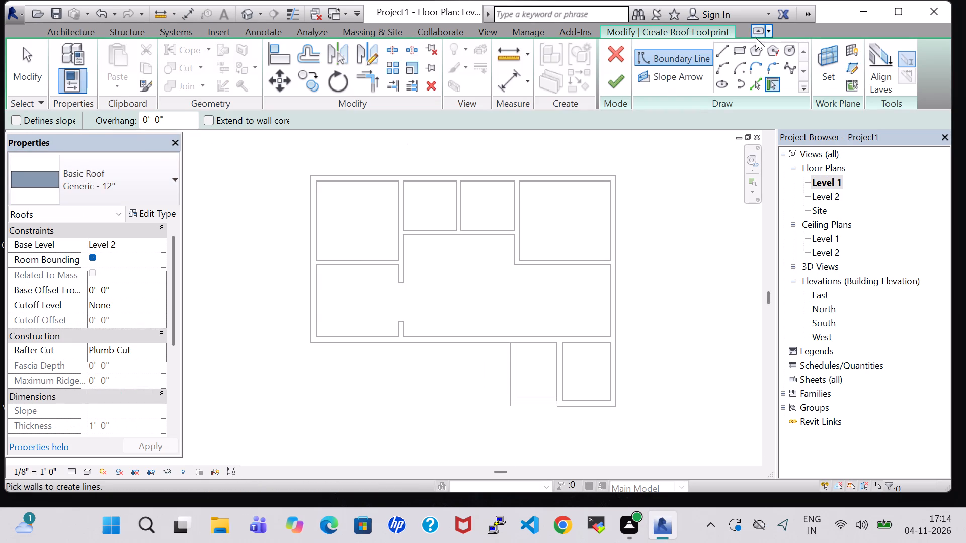
{"action": "left_click", "coordinate": [725, 50]}
{"action": "left_click", "coordinate": [310, 175]}
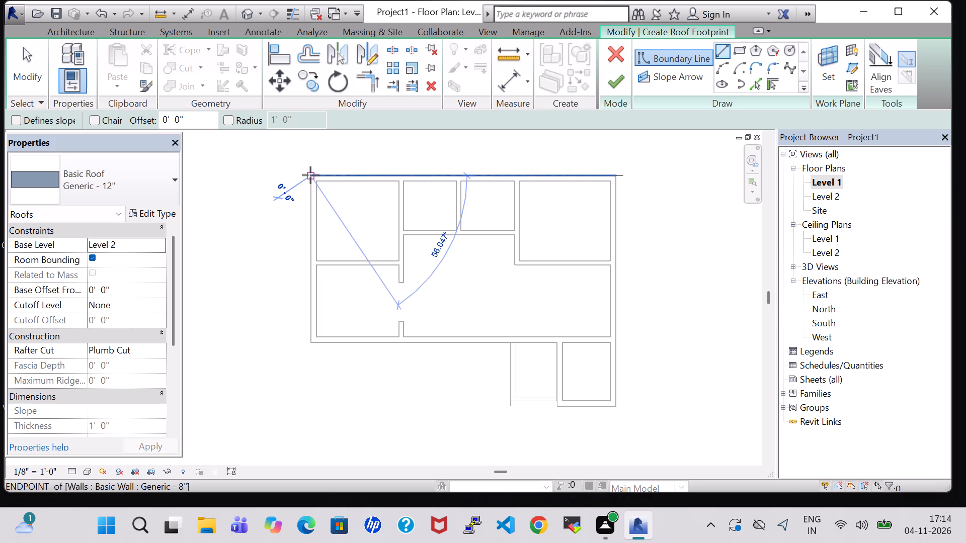
{"action": "left_click", "coordinate": [308, 405]}
{"action": "left_click", "coordinate": [614, 407]}
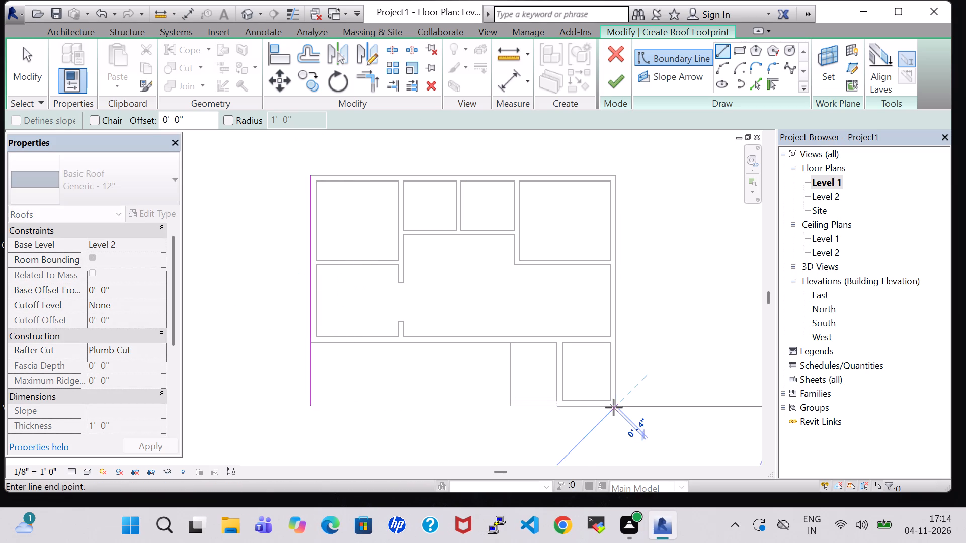
{"action": "left_click", "coordinate": [312, 403]}
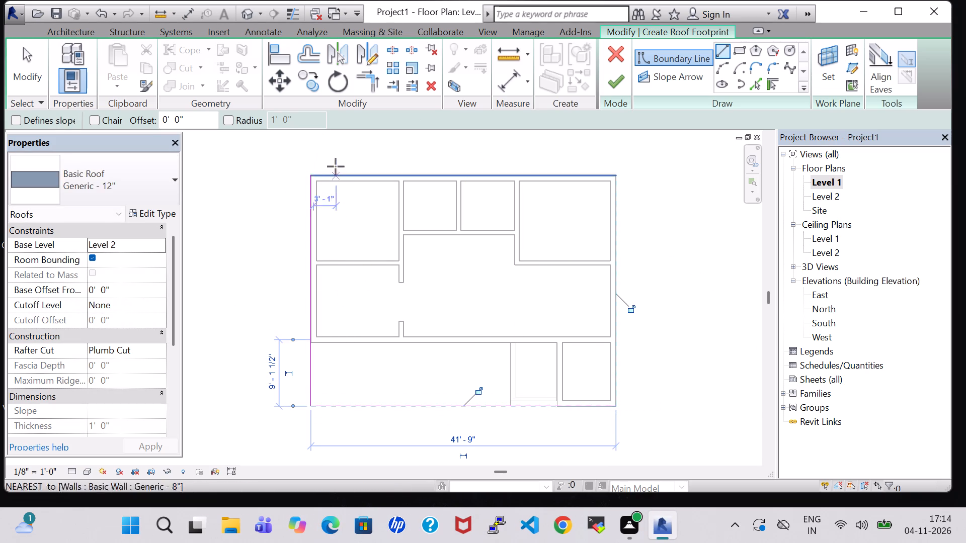
Draw the 41' 9" north and 31' 7" east boundary lines to close the rectangular roof footprint, and finish the roof.
{"action": "scroll", "coordinate": [304, 405], "scroll_direction": "up", "scroll_amount": 5}
{"action": "scroll", "coordinate": [537, 374], "scroll_direction": "down", "scroll_amount": 2}
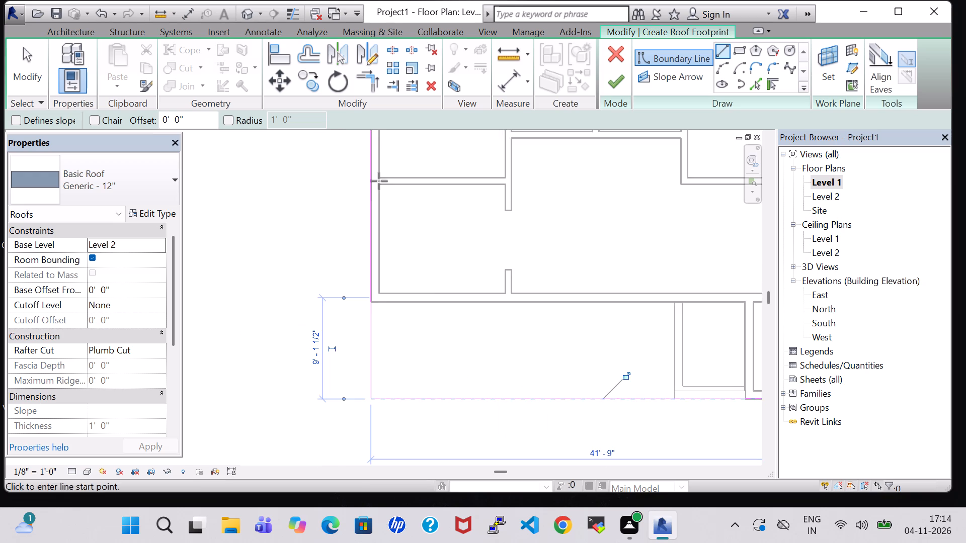
{"action": "middle_click_drag", "start_coordinate": [401, 179], "coordinate": [385, 254]}
{"action": "middle_click_drag", "start_coordinate": [380, 193], "coordinate": [340, 252]}
{"action": "left_click", "coordinate": [315, 183]}
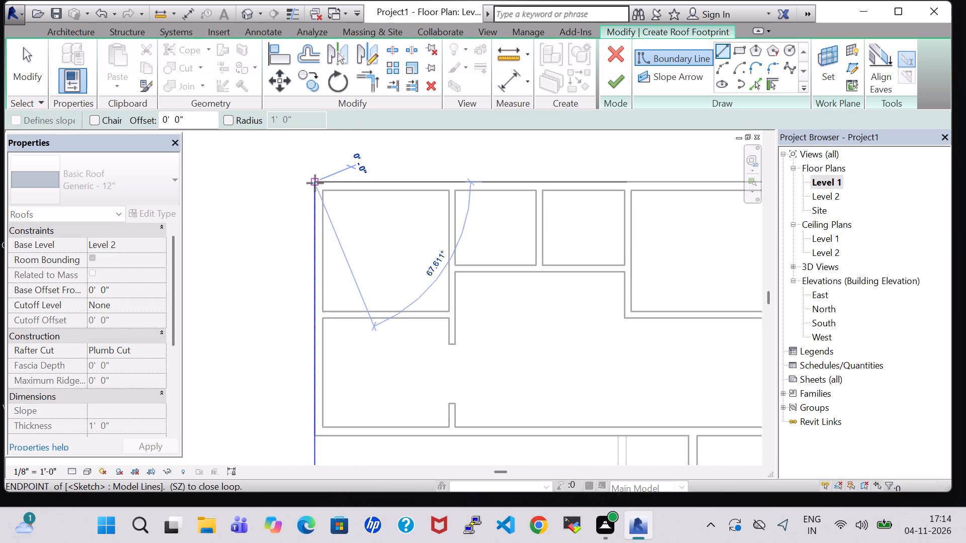
{"action": "middle_click_drag", "start_coordinate": [630, 187], "coordinate": [319, 187]}
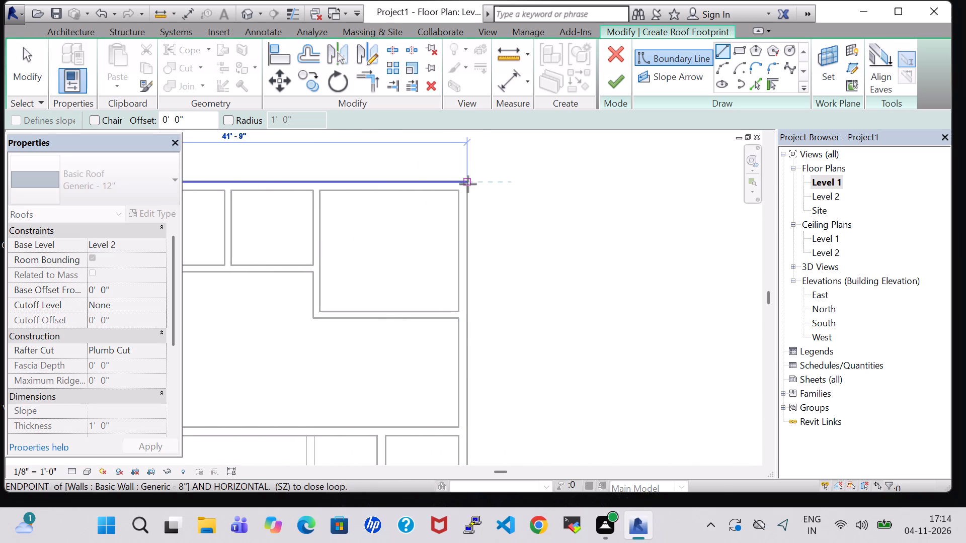
{"action": "double_click", "coordinate": [468, 184]}
{"action": "middle_click_drag", "start_coordinate": [467, 370], "coordinate": [447, 140]}
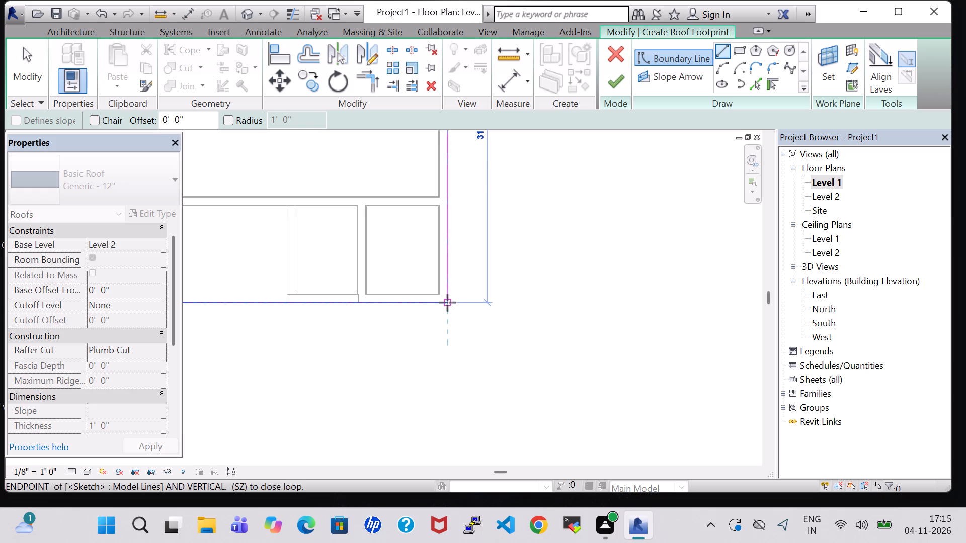
{"action": "left_click", "coordinate": [447, 303]}
{"action": "left_click", "coordinate": [616, 79]}
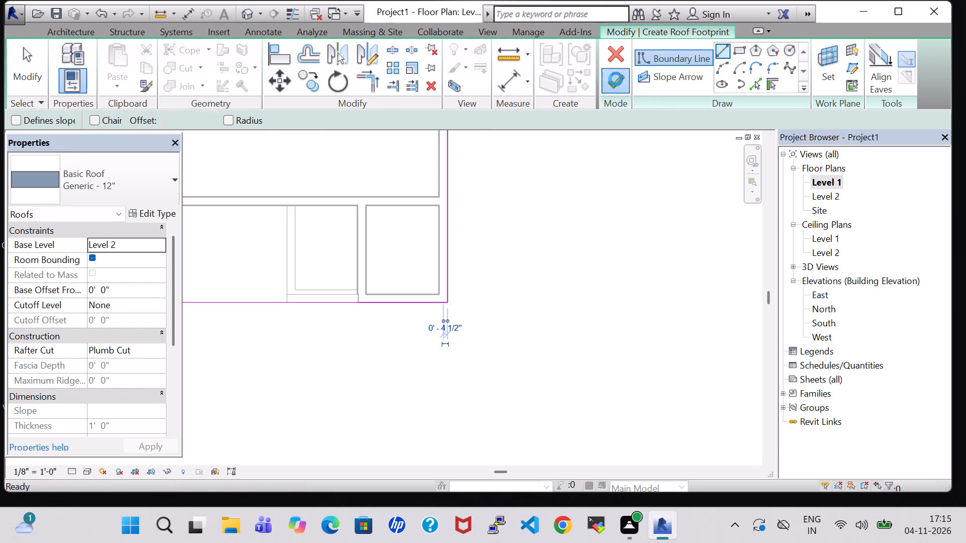
{"action": "left_click", "coordinate": [517, 269]}
Examine the roof over the walls and the open corner area from several angles in the 3D view.
{"action": "left_click", "coordinate": [250, 10]}
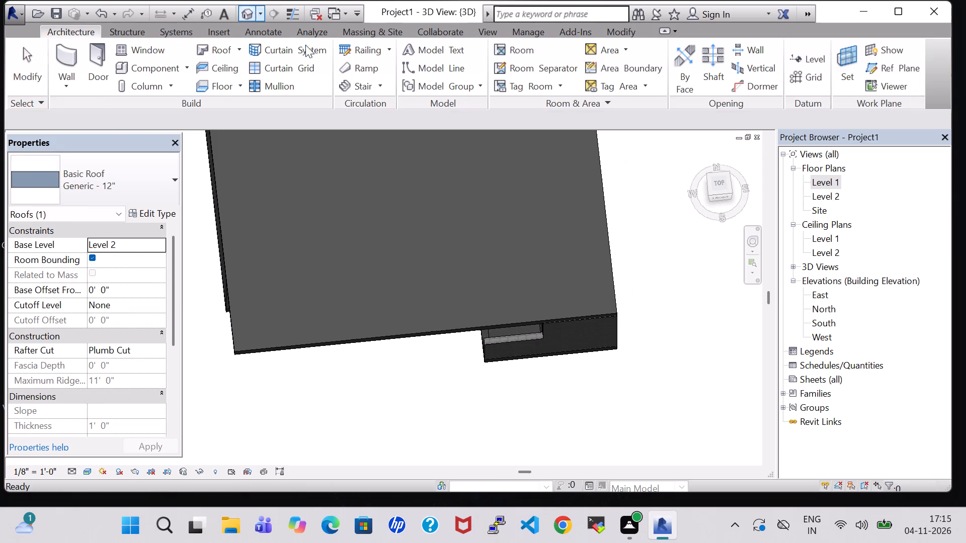
{"action": "middle_click_drag", "start_coordinate": [690, 331], "coordinate": [672, 176], "text": "shift"}
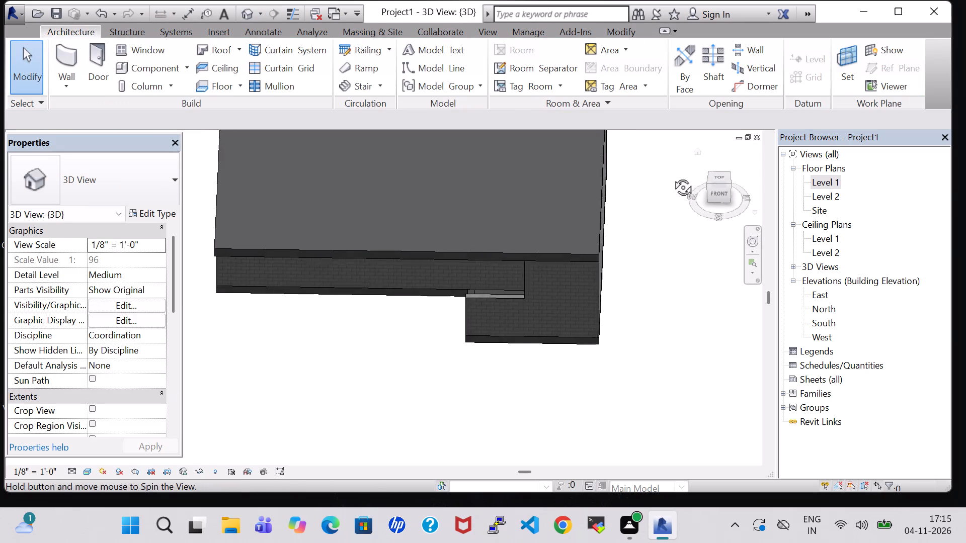
{"action": "middle_click_drag", "start_coordinate": [672, 176], "coordinate": [670, 174], "text": "shift"}
{"action": "middle_click_drag", "start_coordinate": [671, 349], "coordinate": [699, 290]}
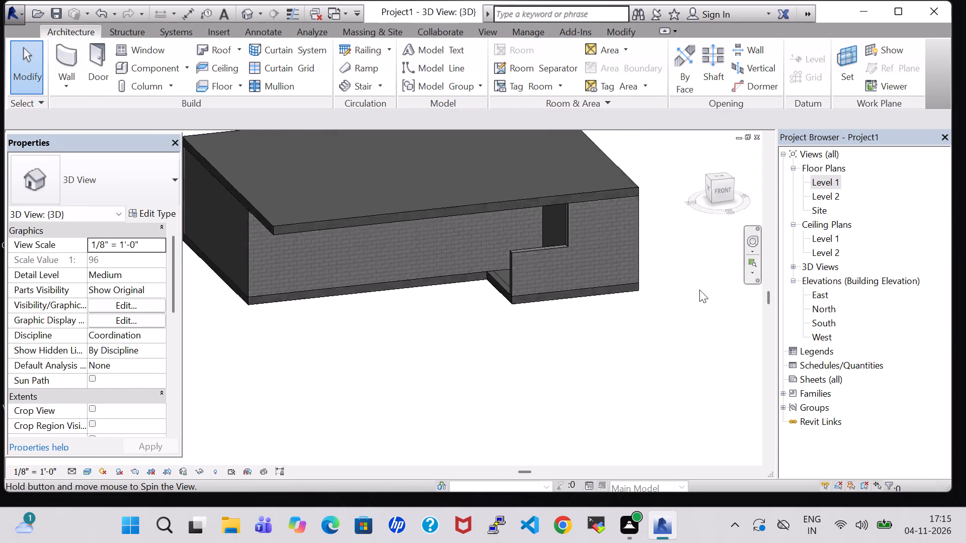
{"action": "middle_click_drag", "start_coordinate": [699, 290], "coordinate": [664, 280]}
{"action": "middle_click_drag", "start_coordinate": [657, 286], "coordinate": [695, 357]}
{"action": "middle_click_drag", "start_coordinate": [681, 359], "coordinate": [689, 322], "text": "shift"}
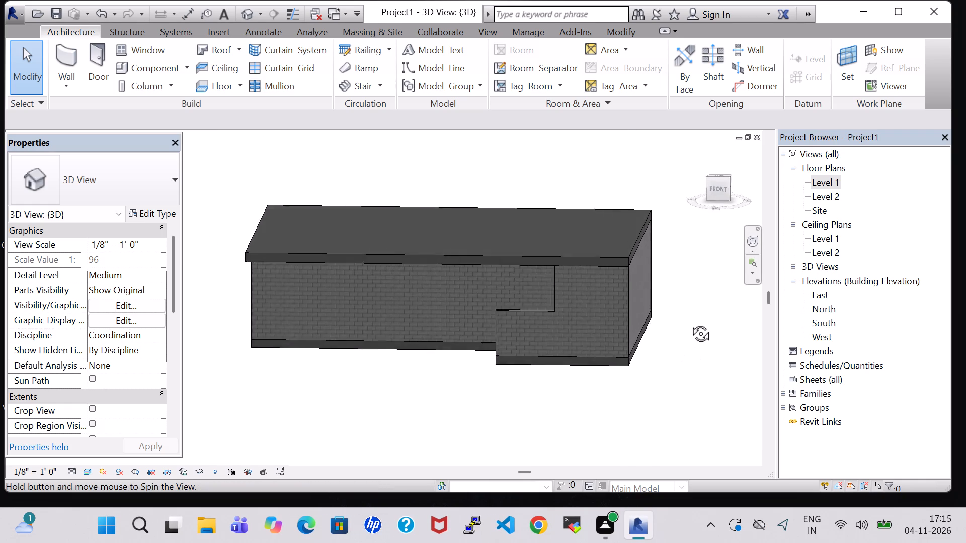
{"action": "middle_click_drag", "start_coordinate": [689, 322], "coordinate": [819, 299], "text": "shift"}
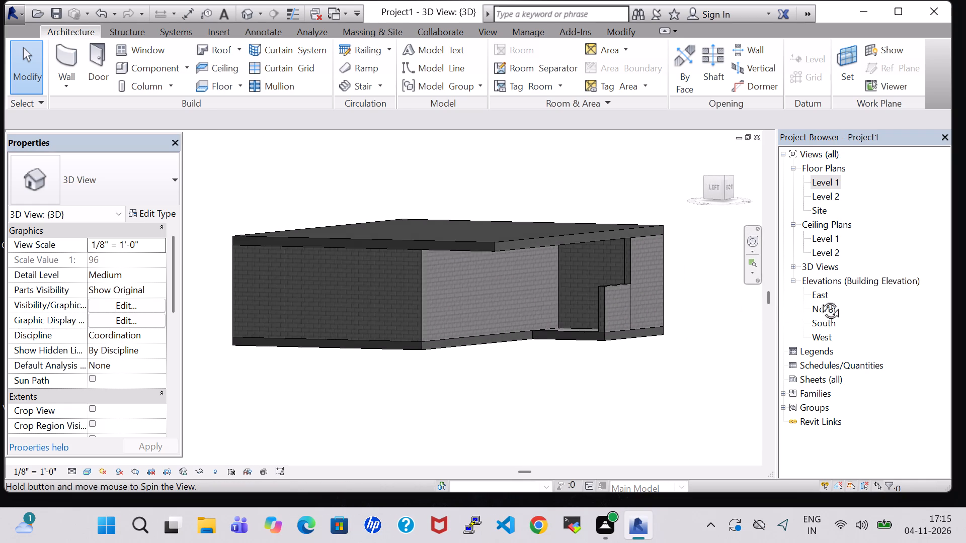
{"action": "middle_click_drag", "start_coordinate": [819, 299], "coordinate": [699, 326], "text": "shift"}
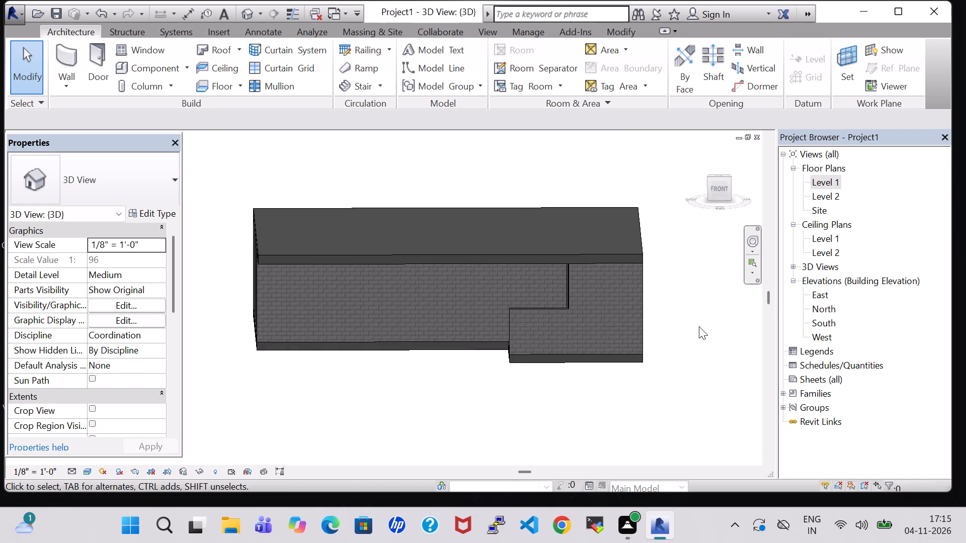
Change the roof's type to Wood Rafter 8" - Asphalt Shingle - Insulated and check it in 3D.
{"action": "left_click", "coordinate": [582, 258]}
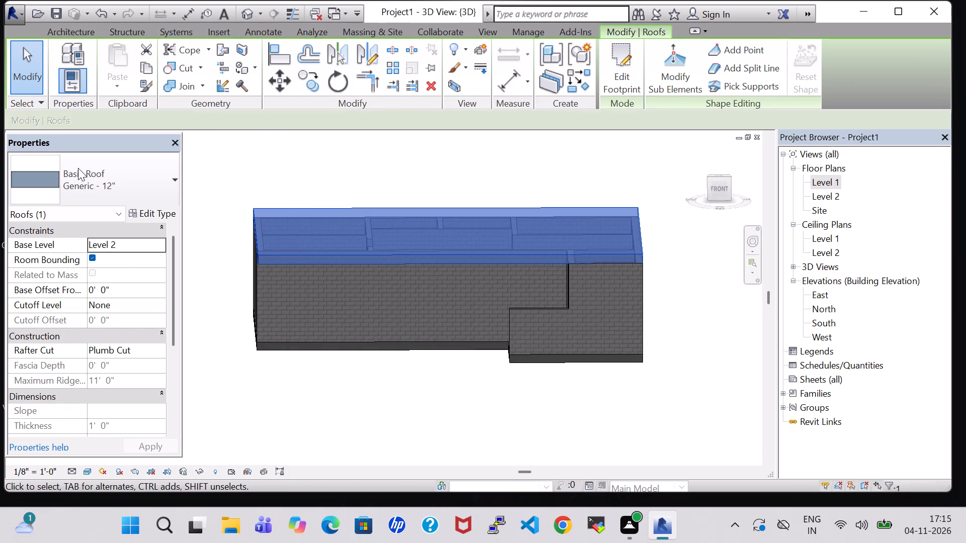
{"action": "left_click", "coordinate": [85, 172]}
{"action": "left_click", "coordinate": [106, 358]}
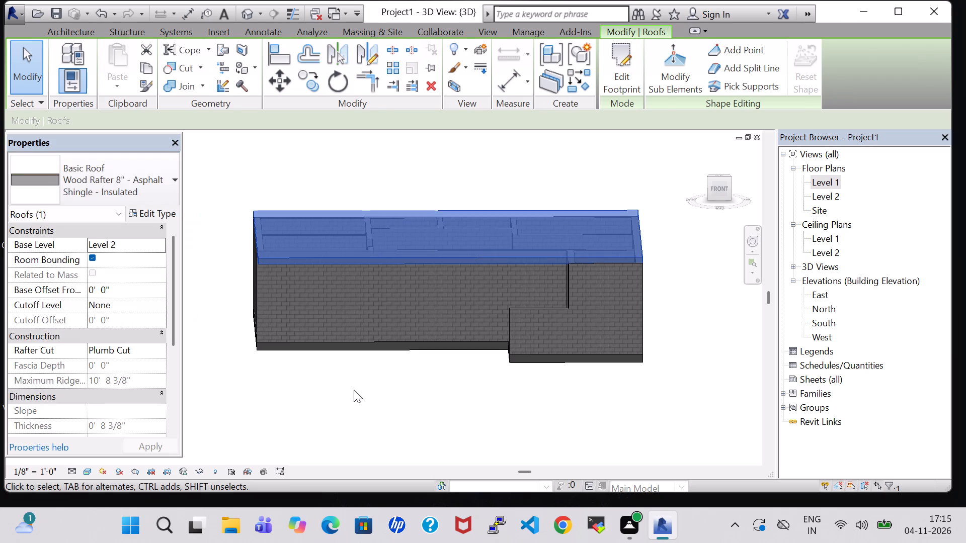
{"action": "left_click", "coordinate": [355, 390]}
{"action": "middle_click_drag", "start_coordinate": [683, 407], "coordinate": [680, 345], "text": "shift"}
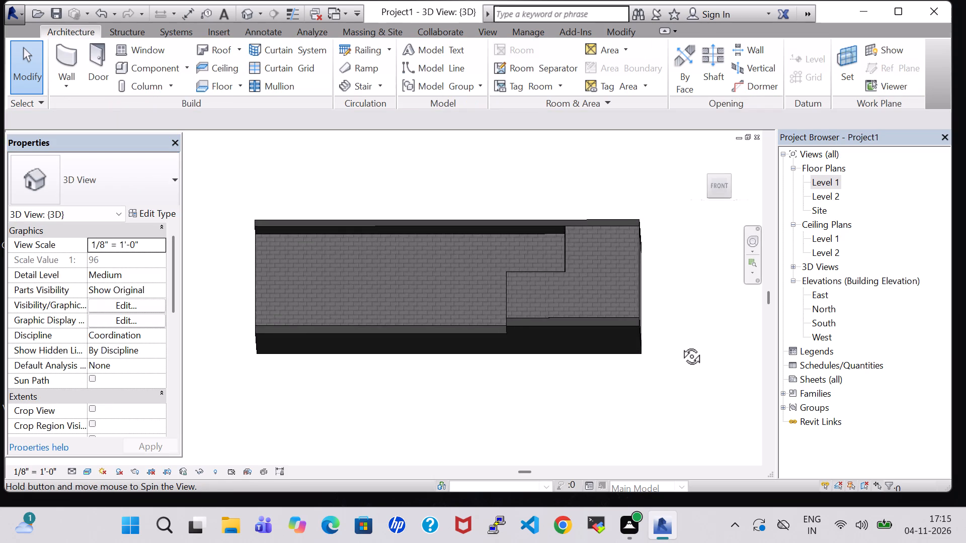
{"action": "middle_click_drag", "start_coordinate": [680, 345], "coordinate": [690, 385], "text": "shift"}
{"action": "left_click", "coordinate": [345, 245]}
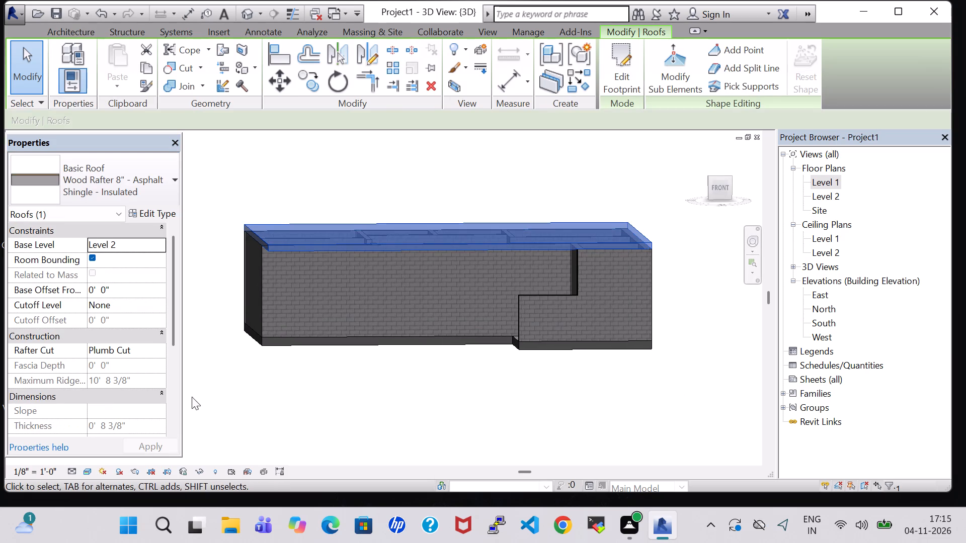
{"action": "left_click", "coordinate": [293, 406]}
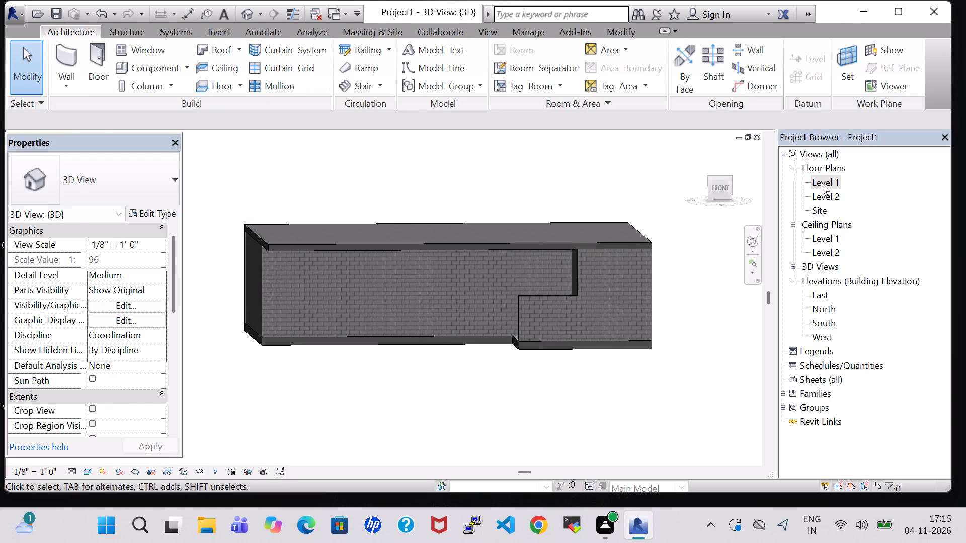
From the Level 1 floor plan, start a Handrail - Rectangular railing by sketching its path.
{"action": "double_click", "coordinate": [821, 182]}
{"action": "scroll", "coordinate": [576, 214], "scroll_direction": "down", "scroll_amount": 7}
{"action": "middle_click_drag", "start_coordinate": [580, 192], "coordinate": [594, 214]}
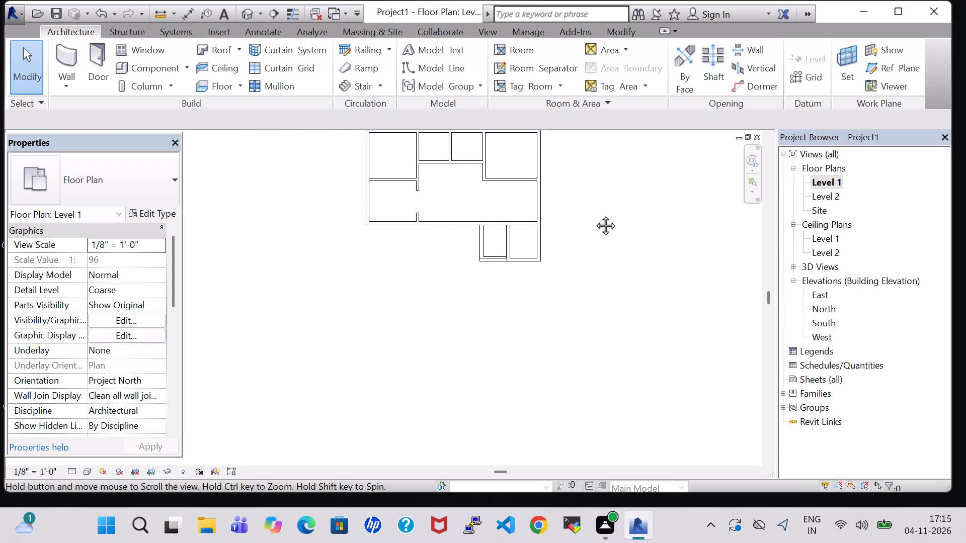
{"action": "middle_click_drag", "start_coordinate": [594, 214], "coordinate": [578, 331]}
{"action": "scroll", "coordinate": [573, 328], "scroll_direction": "up", "scroll_amount": 3}
{"action": "middle_click_drag", "start_coordinate": [573, 328], "coordinate": [618, 288]}
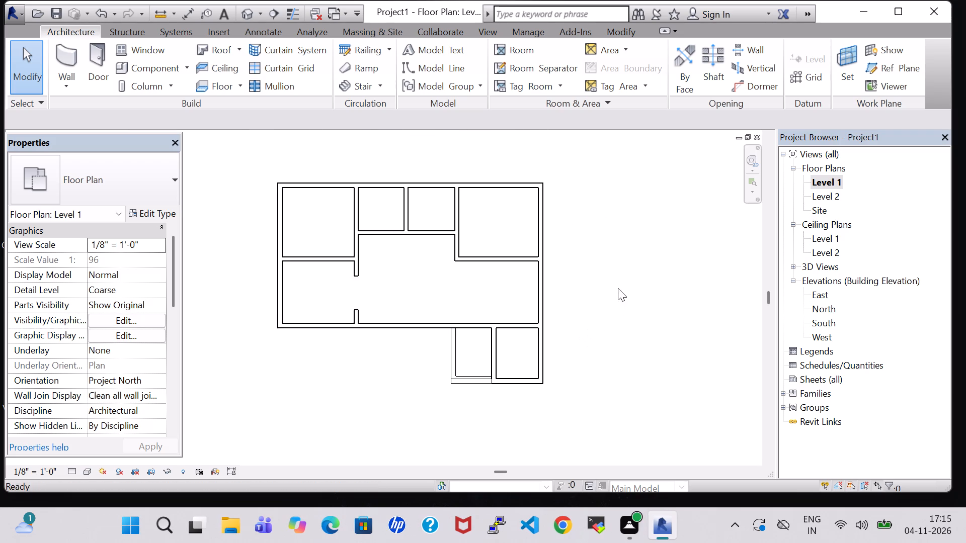
{"action": "scroll", "coordinate": [618, 288], "scroll_direction": "up", "scroll_amount": 1}
{"action": "left_click", "coordinate": [361, 43]}
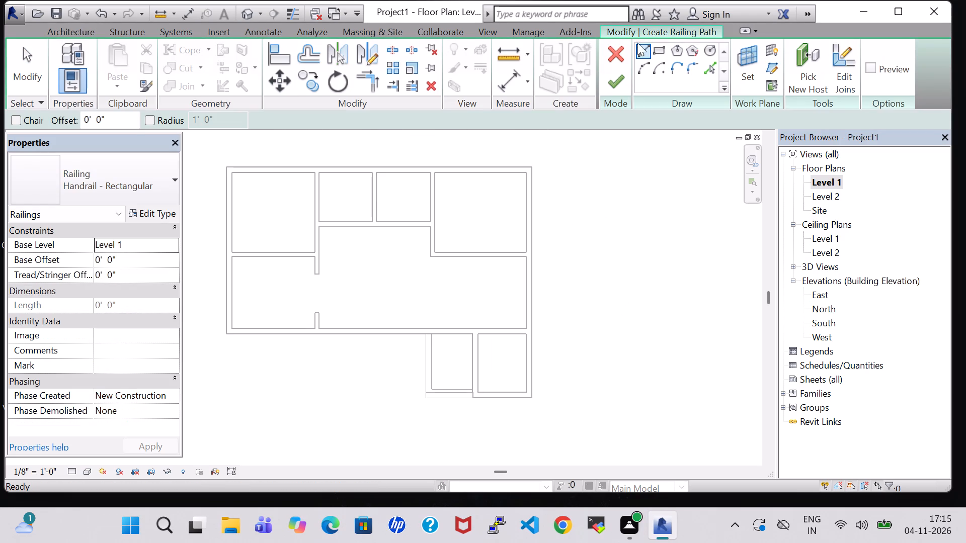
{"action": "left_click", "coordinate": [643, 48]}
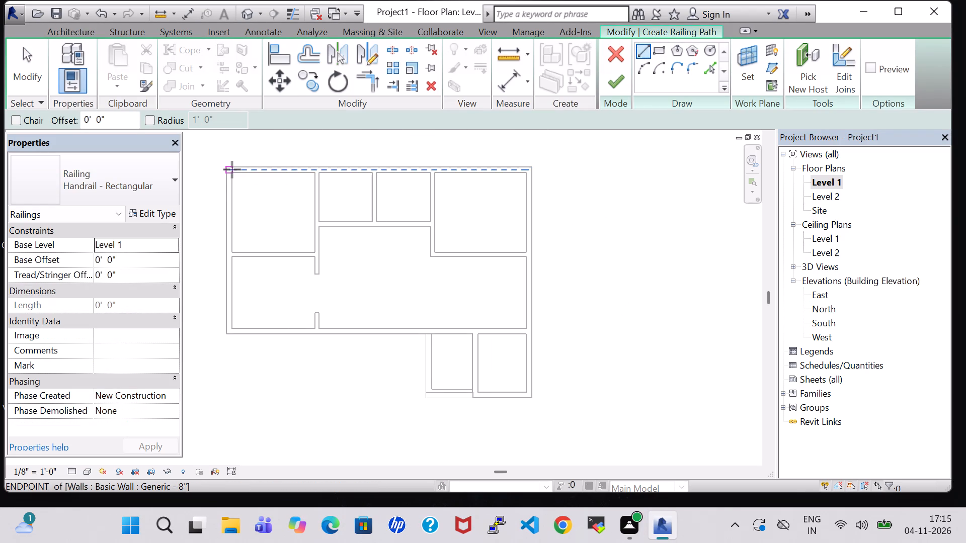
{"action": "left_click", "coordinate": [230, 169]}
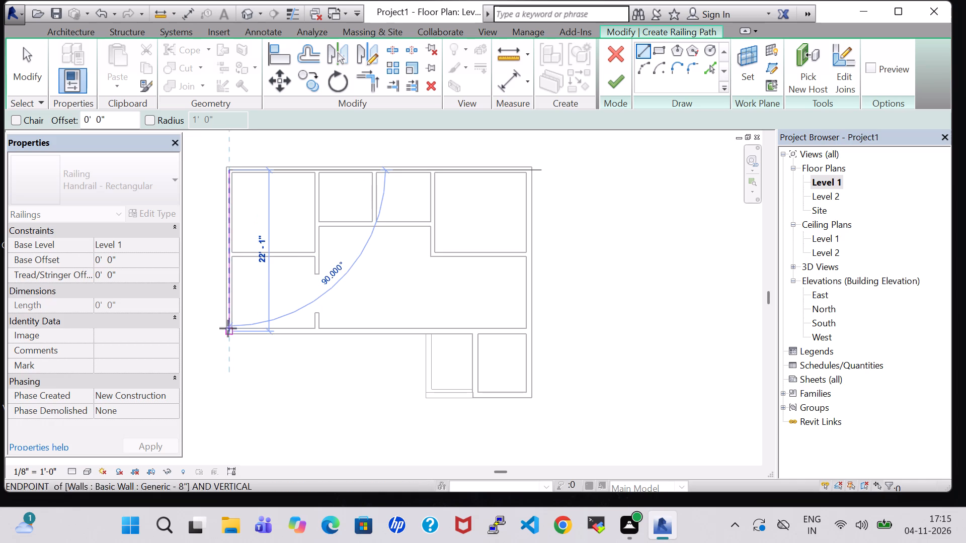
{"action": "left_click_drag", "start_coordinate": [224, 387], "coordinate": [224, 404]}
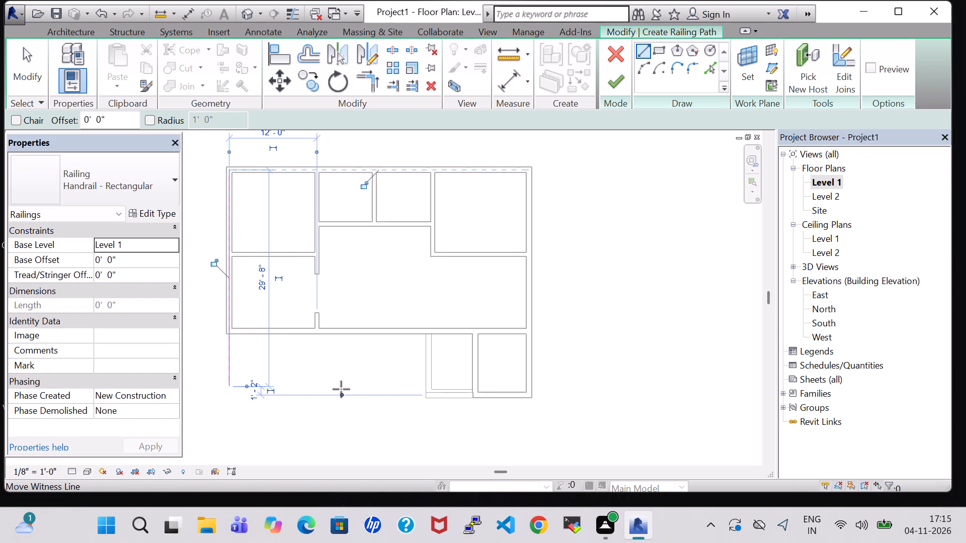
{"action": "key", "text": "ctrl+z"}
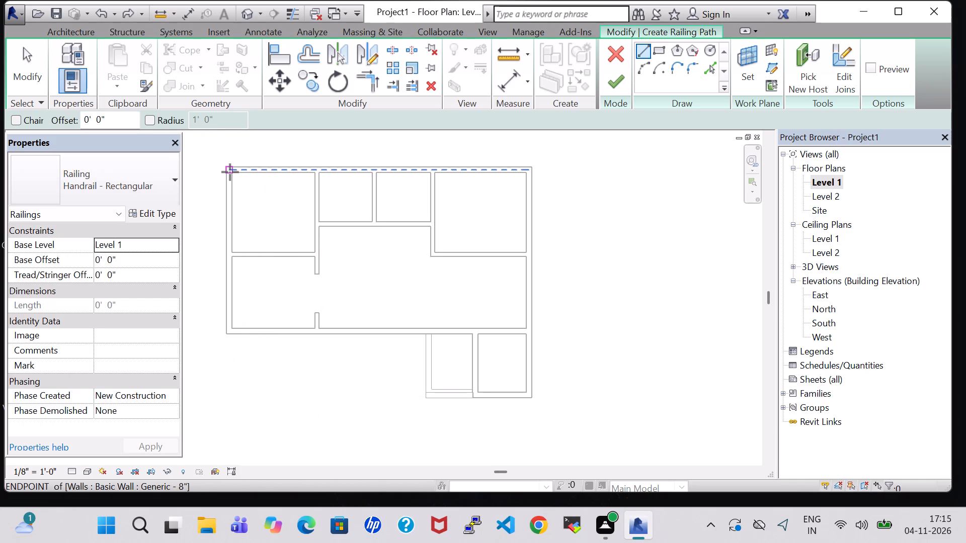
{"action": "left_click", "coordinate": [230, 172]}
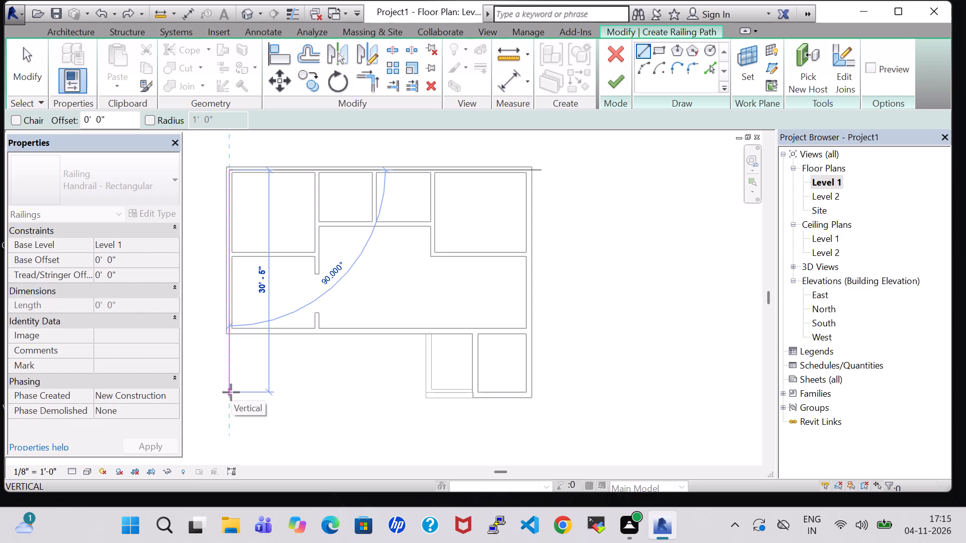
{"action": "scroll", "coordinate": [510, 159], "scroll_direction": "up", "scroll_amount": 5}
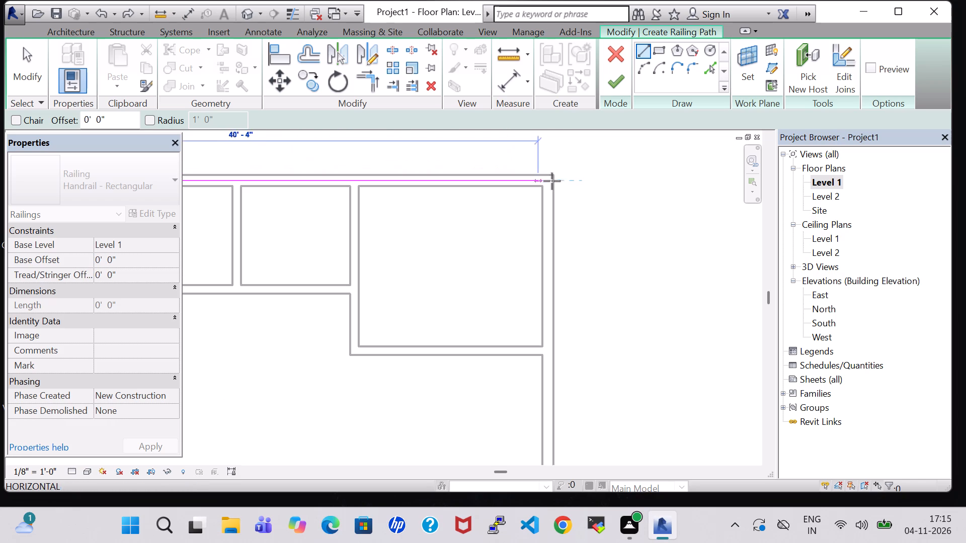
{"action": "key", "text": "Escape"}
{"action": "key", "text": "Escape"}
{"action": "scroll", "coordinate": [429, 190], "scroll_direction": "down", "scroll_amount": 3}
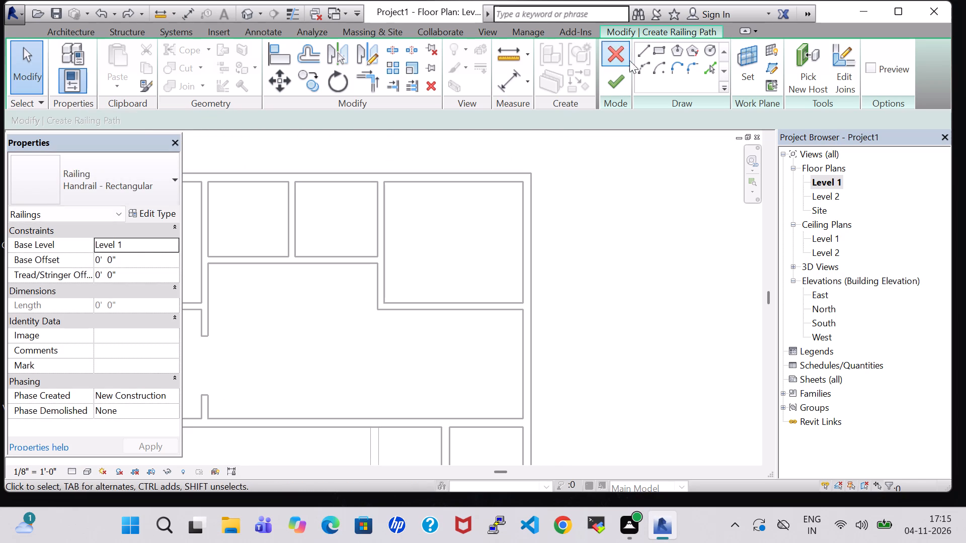
Draw a rectangular railing path, about 143' 2" long overall, from the northeast wall corner to the building's outer southwest extent along the wall centrelines.
{"action": "left_click", "coordinate": [661, 49]}
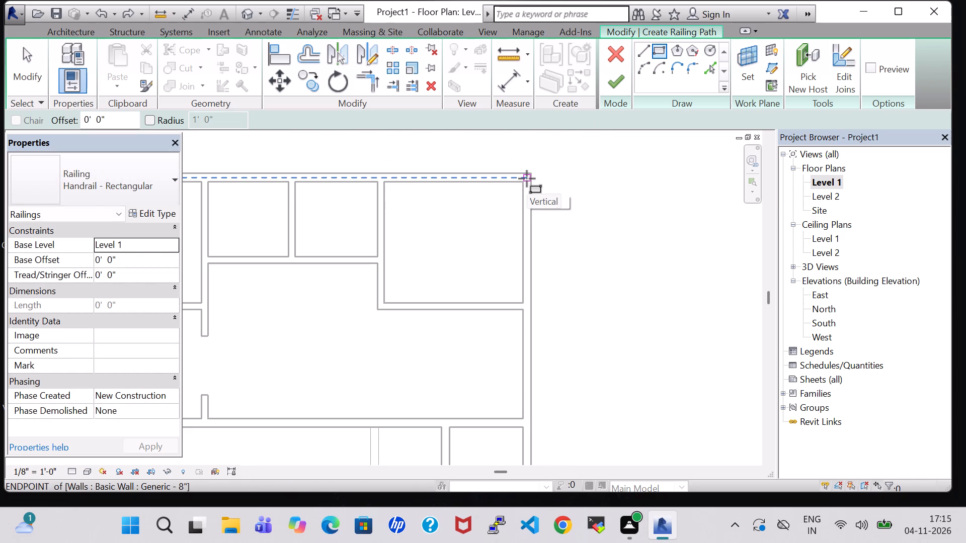
{"action": "left_click", "coordinate": [527, 178]}
{"action": "scroll", "coordinate": [522, 329], "scroll_direction": "down", "scroll_amount": 2}
{"action": "scroll", "coordinate": [419, 367], "scroll_direction": "down", "scroll_amount": 4}
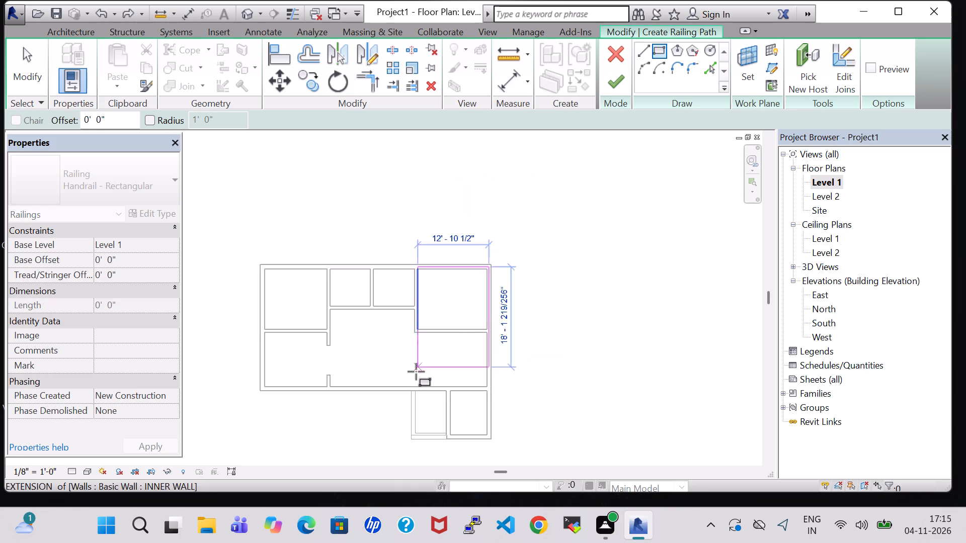
{"action": "middle_click_drag", "start_coordinate": [416, 372], "coordinate": [343, 306]}
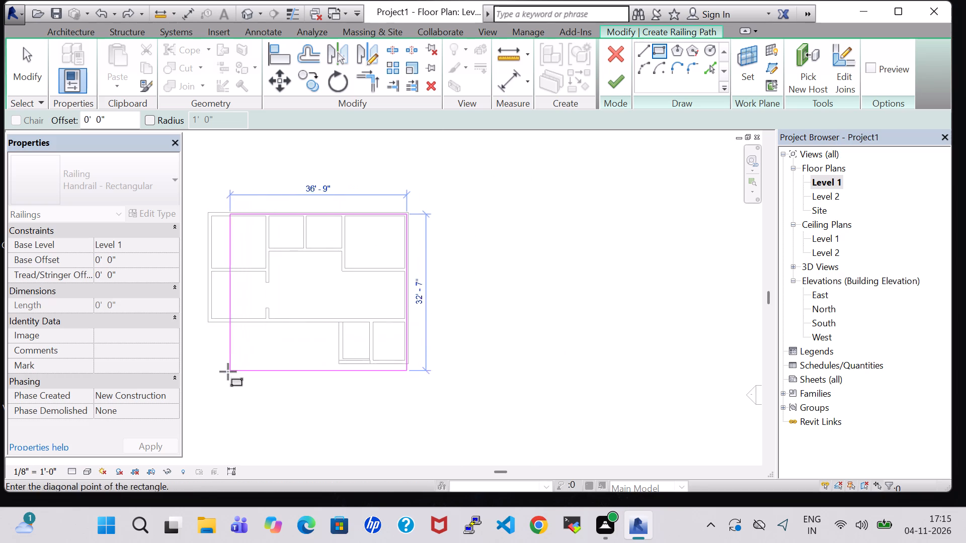
{"action": "scroll", "coordinate": [205, 374], "scroll_direction": "up", "scroll_amount": 5}
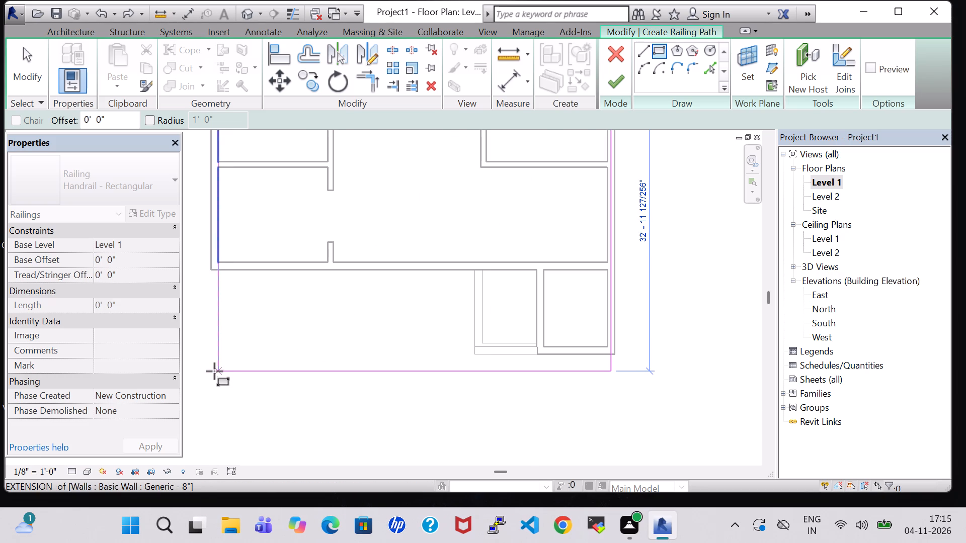
{"action": "scroll", "coordinate": [213, 369], "scroll_direction": "up", "scroll_amount": 3}
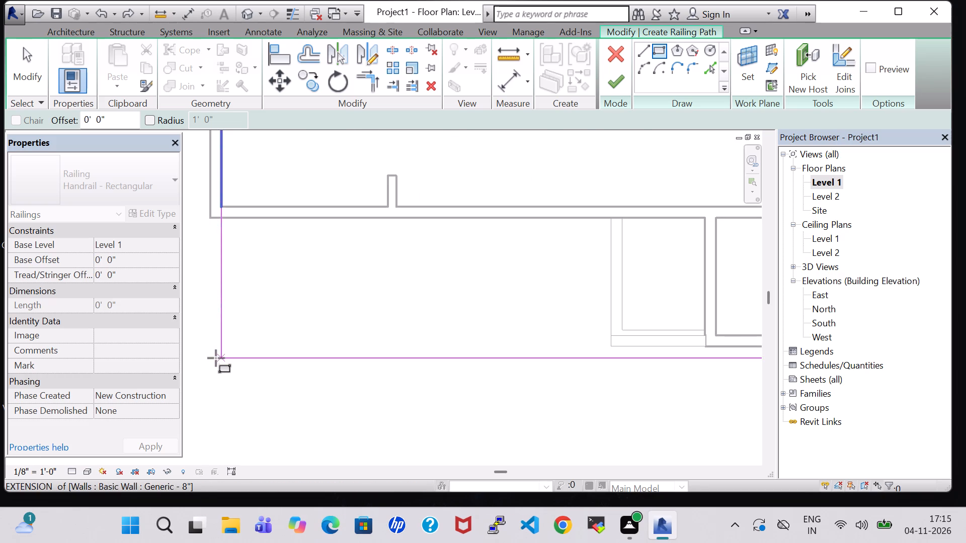
{"action": "scroll", "coordinate": [218, 351], "scroll_direction": "down", "scroll_amount": 4}
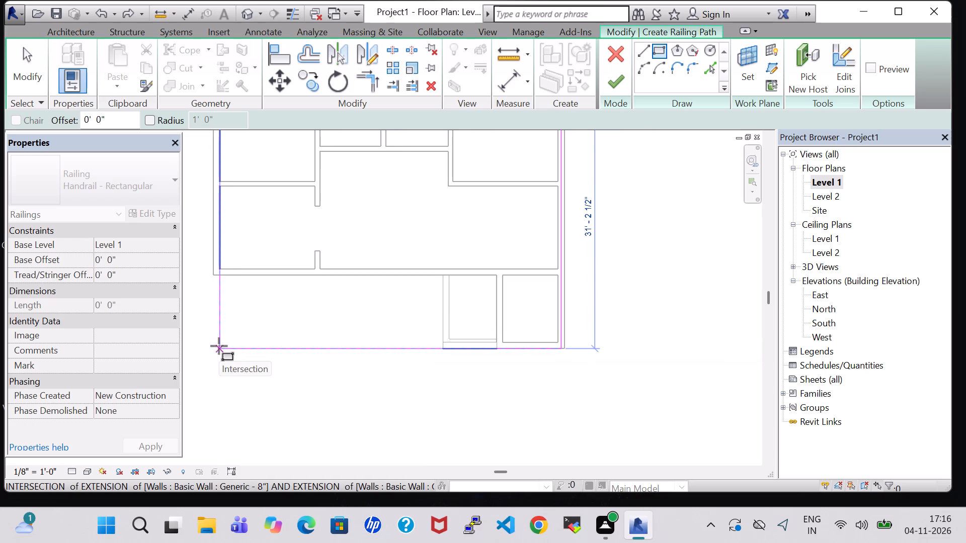
{"action": "scroll", "coordinate": [219, 346], "scroll_direction": "up", "scroll_amount": 5}
{"action": "middle_click_drag", "start_coordinate": [652, 351], "coordinate": [403, 308]}
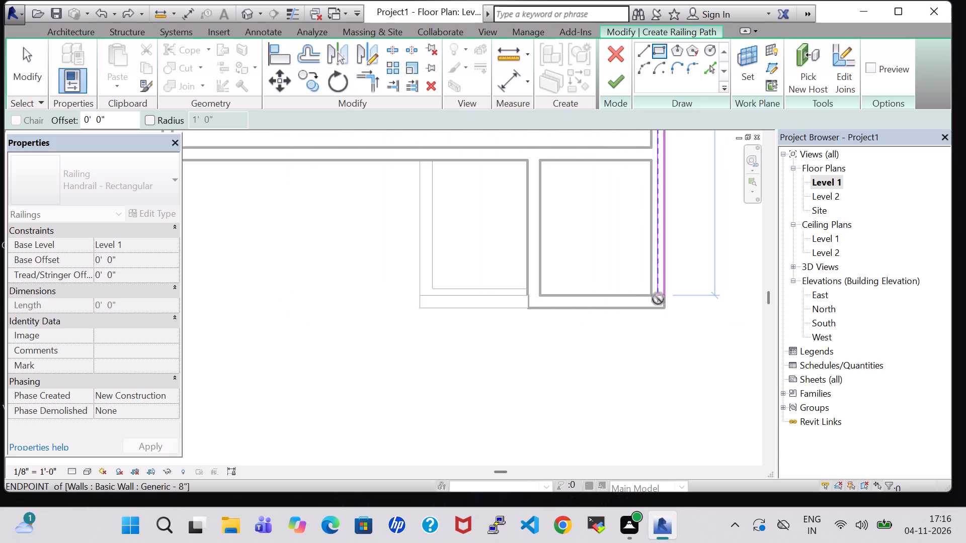
{"action": "scroll", "coordinate": [646, 304], "scroll_direction": "up", "scroll_amount": 5}
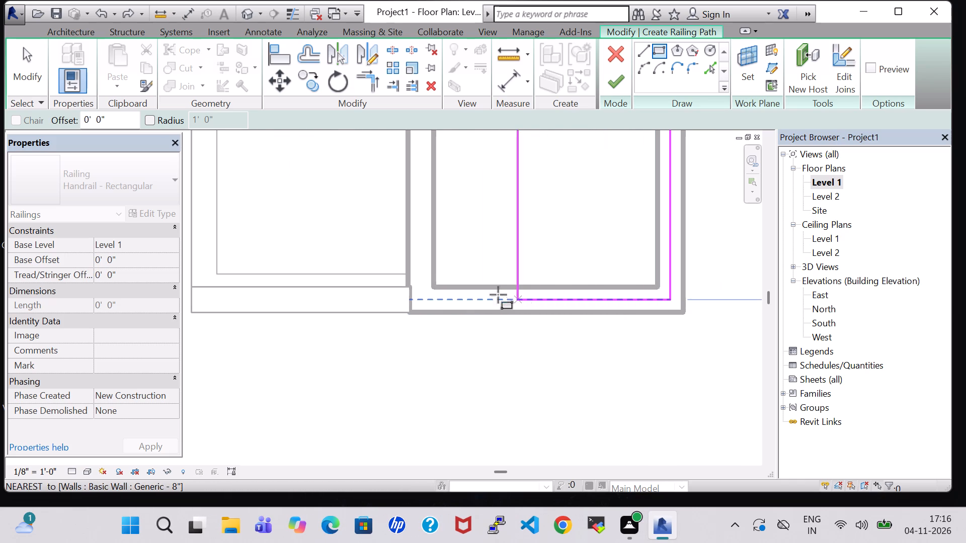
{"action": "scroll", "coordinate": [304, 294], "scroll_direction": "down", "scroll_amount": 3}
{"action": "middle_click_drag", "start_coordinate": [304, 294], "coordinate": [565, 297]}
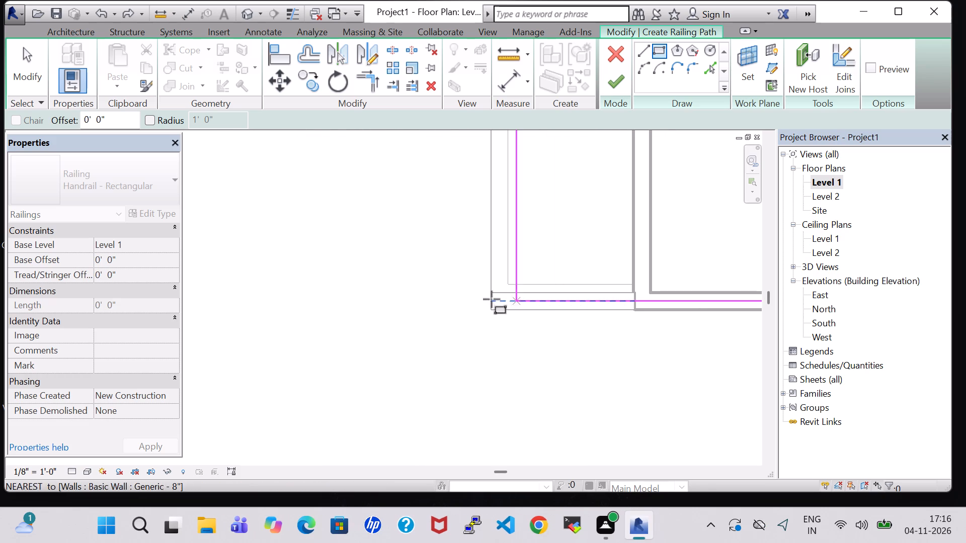
{"action": "scroll", "coordinate": [342, 300], "scroll_direction": "down", "scroll_amount": 4}
{"action": "scroll", "coordinate": [252, 299], "scroll_direction": "down", "scroll_amount": 1}
{"action": "middle_click_drag", "start_coordinate": [252, 299], "coordinate": [406, 314]}
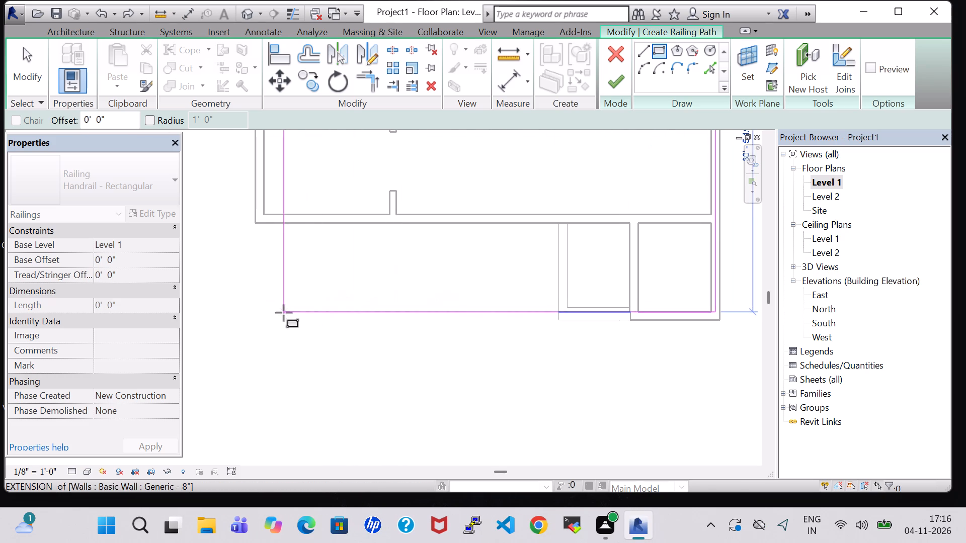
{"action": "scroll", "coordinate": [261, 313], "scroll_direction": "up", "scroll_amount": 5}
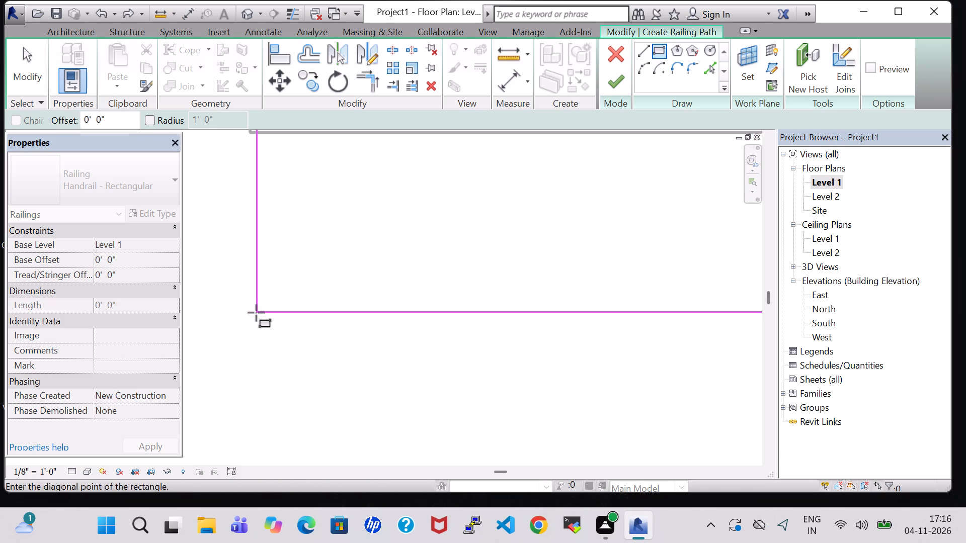
{"action": "left_click", "coordinate": [259, 314]}
{"action": "scroll", "coordinate": [303, 277], "scroll_direction": "down", "scroll_amount": 9}
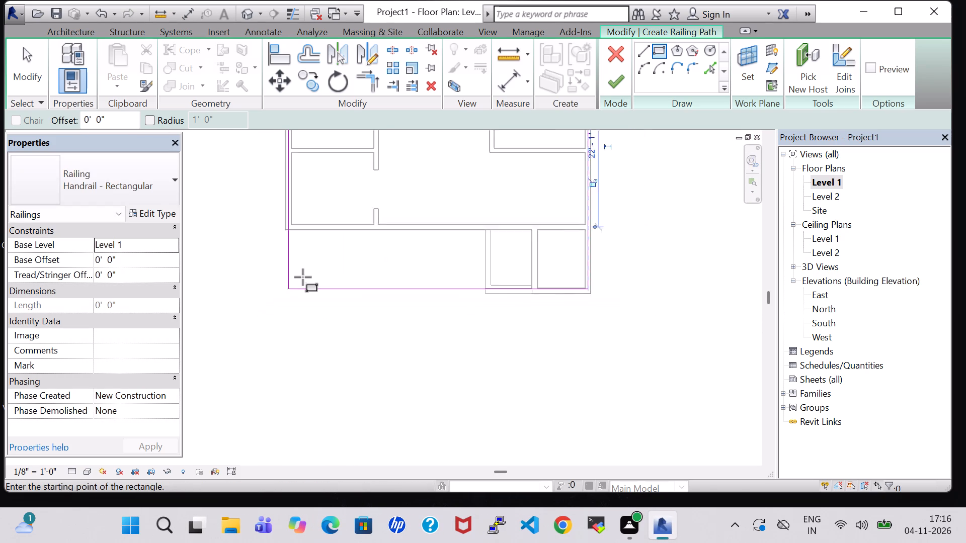
Set the railing's base offset to 10' 8" above Level 1 and finish the railing path.
{"action": "left_click", "coordinate": [103, 259]}
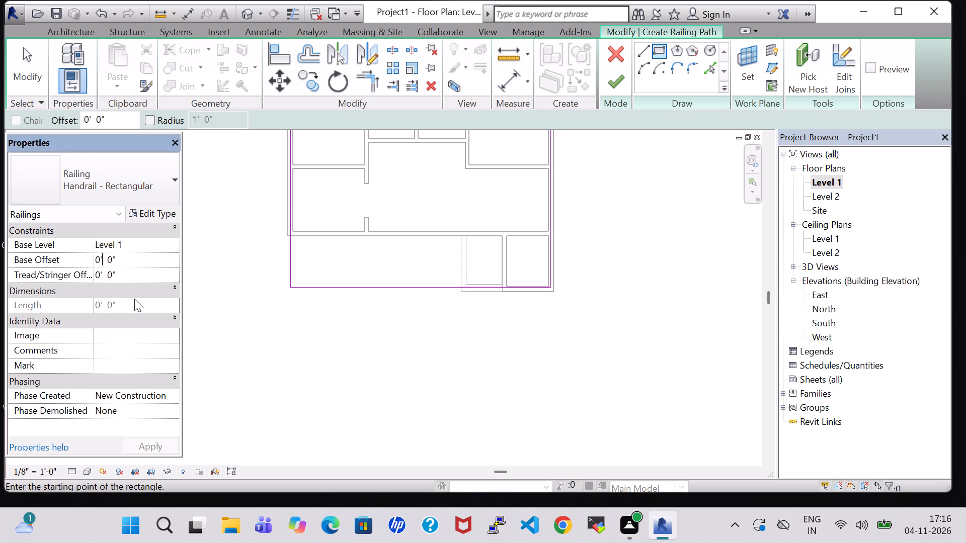
{"action": "key", "text": "Left"}
{"action": "key", "text": "Left"}
{"action": "key", "text": "1"}
{"action": "key", "text": "Right"}
{"action": "key", "text": "Right"}
{"action": "key", "text": "Right"}
{"action": "key", "text": "Right"}
{"action": "key", "text": "Right"}
{"action": "key", "text": "BackSpace"}
{"action": "key", "text": "8"}
{"action": "left_click", "coordinate": [599, 87]}
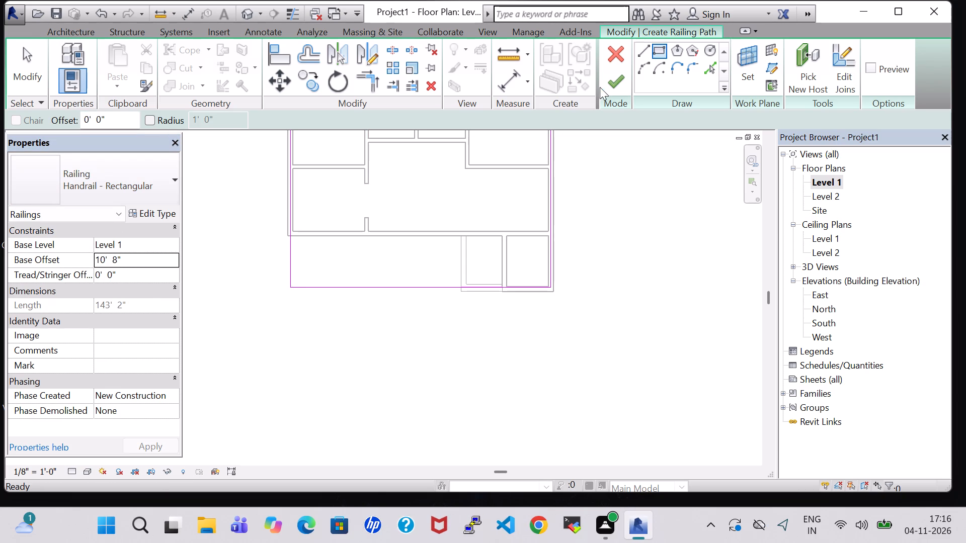
{"action": "left_click", "coordinate": [604, 87]}
In the 3D view, change the roof railing's type to Glass Panel - Bottom Fill.
{"action": "left_click", "coordinate": [242, 15]}
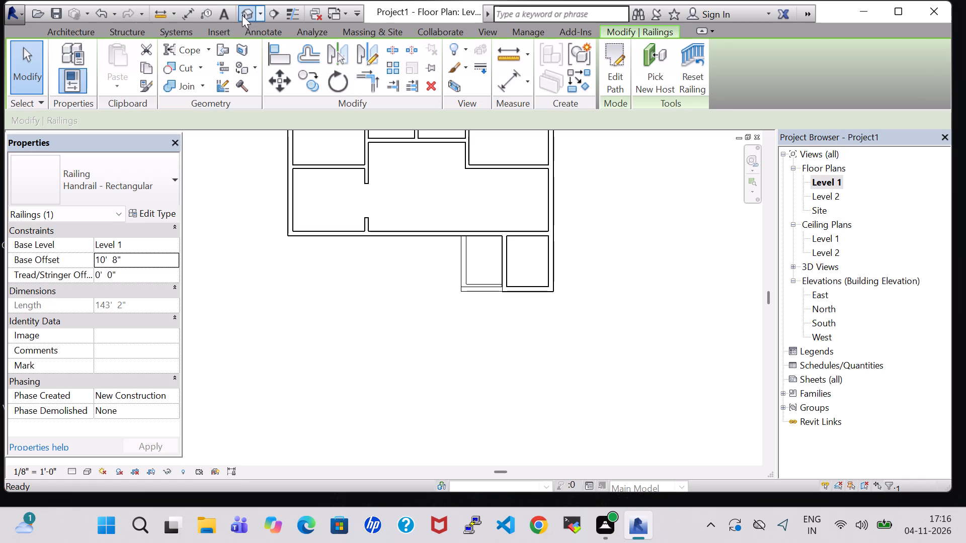
{"action": "left_click", "coordinate": [439, 234]}
{"action": "left_click", "coordinate": [158, 185]}
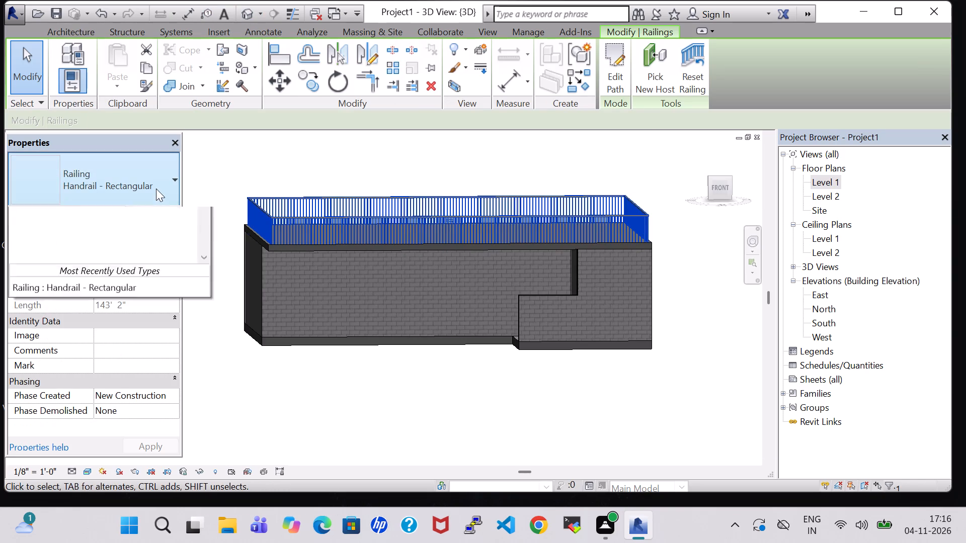
{"action": "scroll", "coordinate": [116, 266], "scroll_direction": "up", "scroll_amount": 3}
{"action": "left_click", "coordinate": [122, 251]}
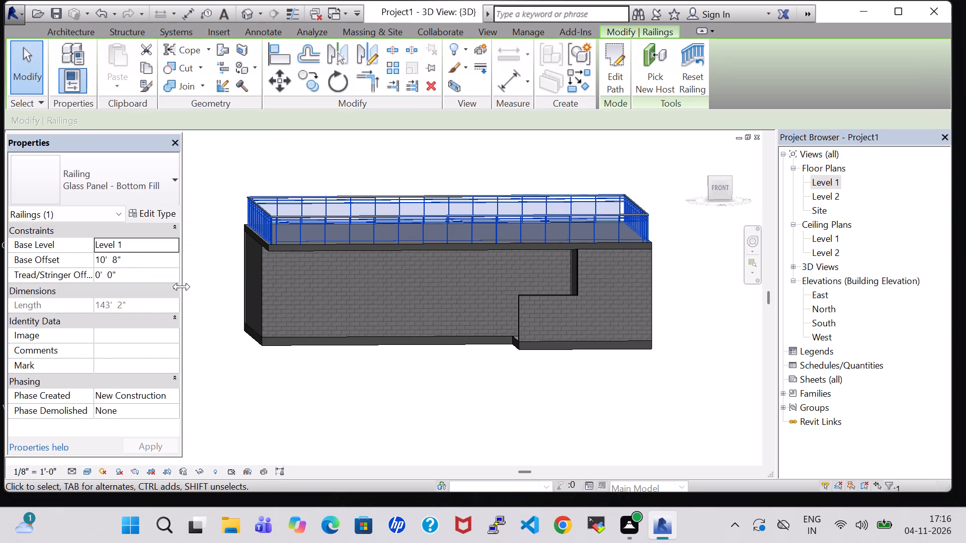
{"action": "left_click", "coordinate": [364, 412]}
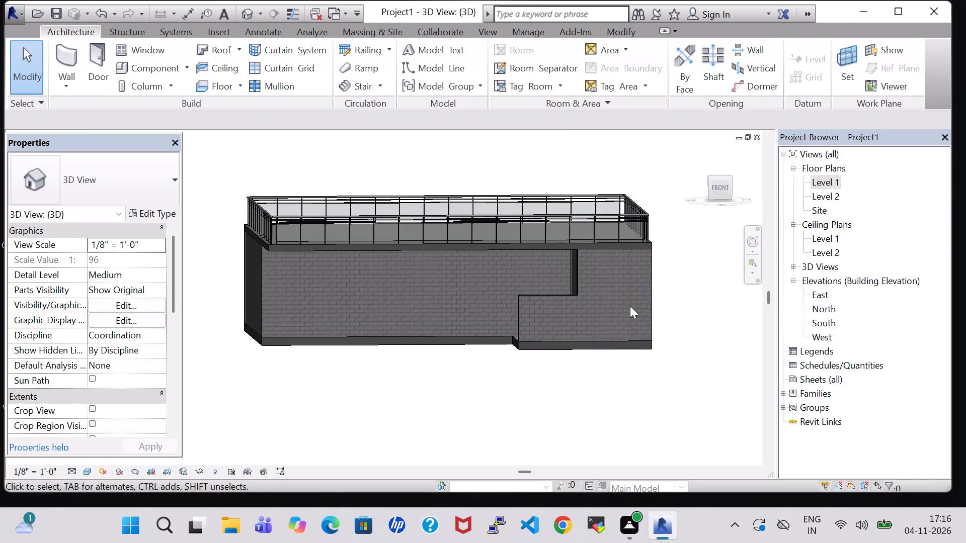
Examine the glass railing around the roof edges and the building below from several angles in 3D.
{"action": "middle_click_drag", "start_coordinate": [662, 300], "coordinate": [633, 348], "text": "shift"}
{"action": "scroll", "coordinate": [411, 265], "scroll_direction": "up", "scroll_amount": 7}
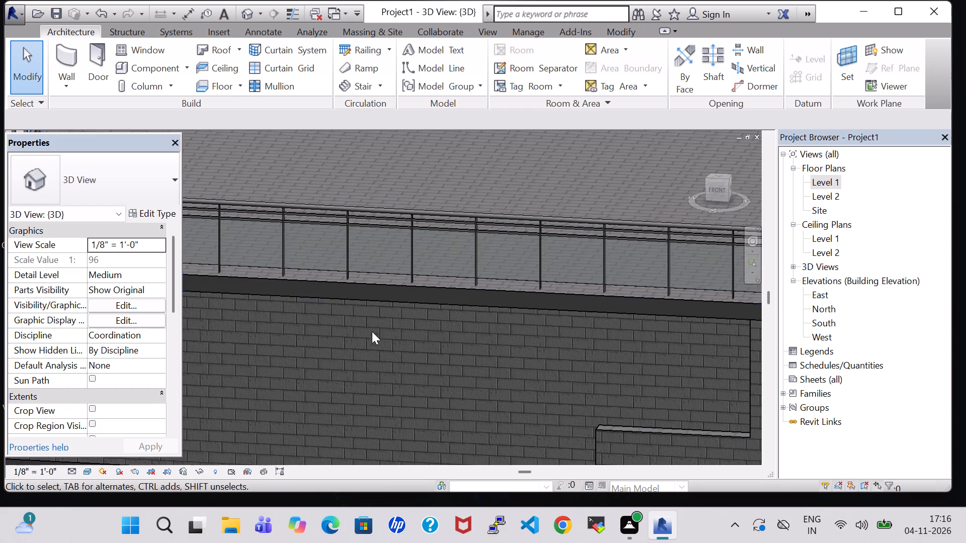
{"action": "middle_click_drag", "start_coordinate": [369, 337], "coordinate": [661, 330]}
{"action": "middle_click_drag", "start_coordinate": [580, 329], "coordinate": [577, 298], "text": "shift"}
{"action": "scroll", "coordinate": [577, 298], "scroll_direction": "down", "scroll_amount": 1, "text": "shift"}
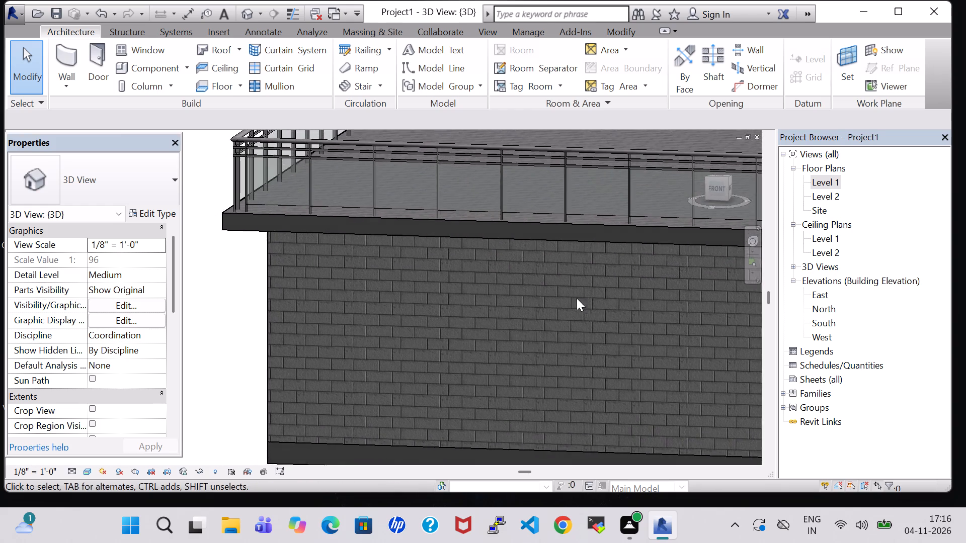
{"action": "scroll", "coordinate": [577, 298], "scroll_direction": "down", "scroll_amount": 8}
{"action": "middle_click_drag", "start_coordinate": [605, 305], "coordinate": [612, 304]}
{"action": "middle_click_drag", "start_coordinate": [612, 304], "coordinate": [404, 318]}
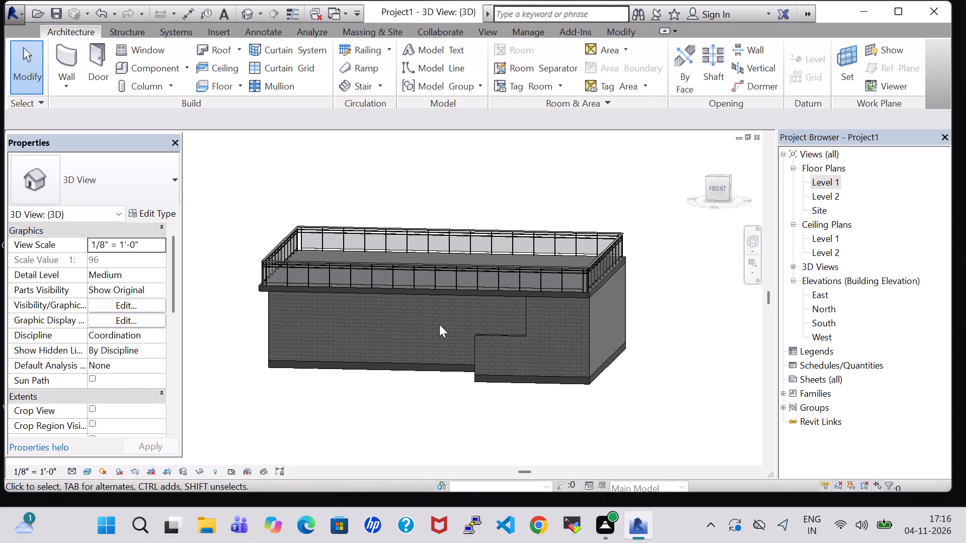
{"action": "middle_click_drag", "start_coordinate": [447, 324], "coordinate": [584, 315]}
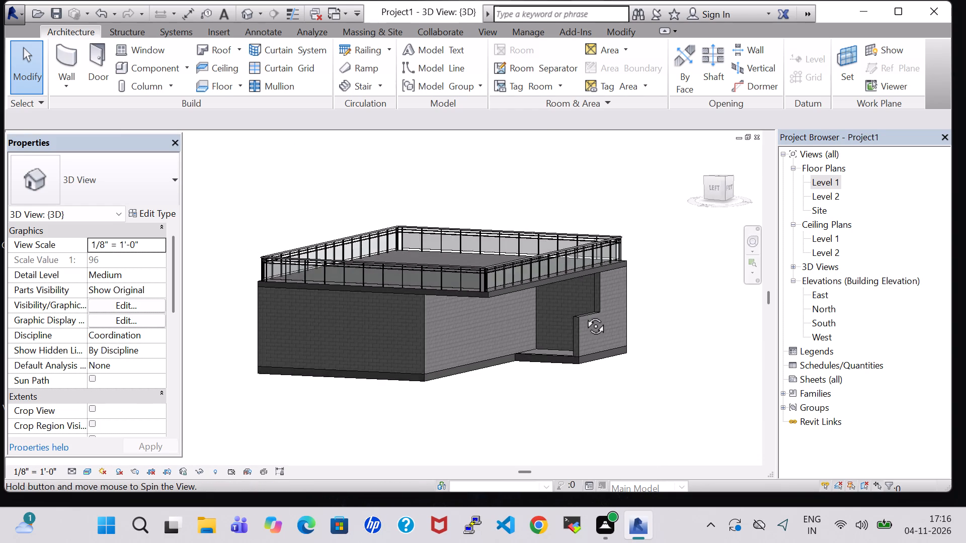
{"action": "middle_click_drag", "start_coordinate": [584, 315], "coordinate": [429, 340]}
{"action": "scroll", "coordinate": [565, 280], "scroll_direction": "down", "scroll_amount": 3}
{"action": "middle_click_drag", "start_coordinate": [607, 368], "coordinate": [632, 327]}
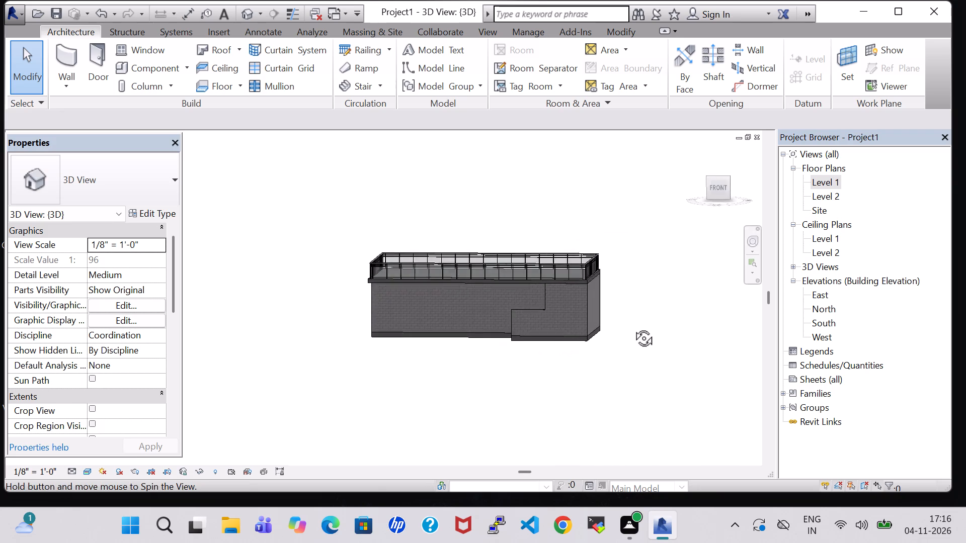
Hide the Roofs category in the 3D view's visibility overrides and view the exposed interior from above.
{"action": "middle_click_drag", "start_coordinate": [632, 327], "coordinate": [635, 325]}
{"action": "scroll", "coordinate": [628, 323], "scroll_direction": "up", "scroll_amount": 5}
{"action": "middle_click_drag", "start_coordinate": [599, 294], "coordinate": [603, 341], "text": "shift"}
{"action": "scroll", "coordinate": [603, 341], "scroll_direction": "down", "scroll_amount": 1}
{"action": "middle_click_drag", "start_coordinate": [598, 339], "coordinate": [583, 324]}
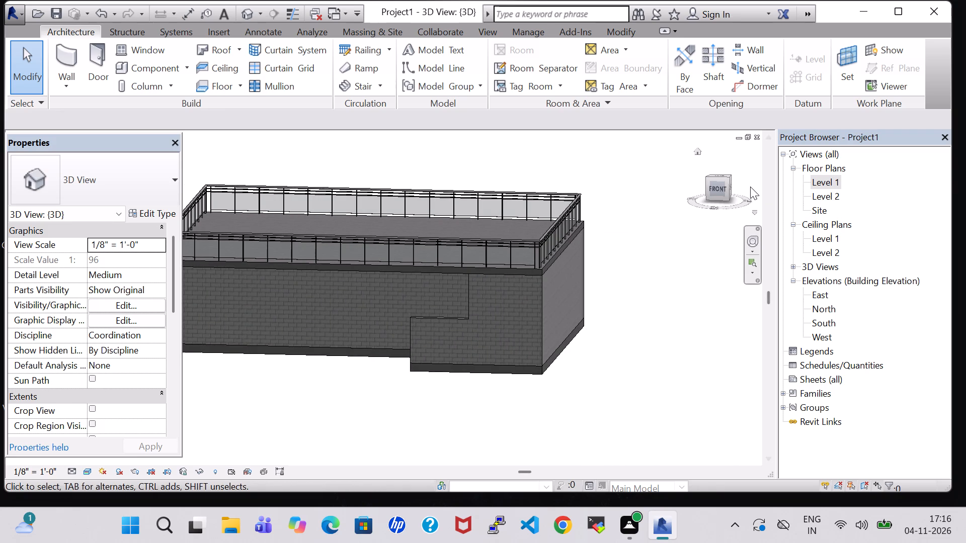
{"action": "key", "text": "v"}
{"action": "type", "text": "VV"}
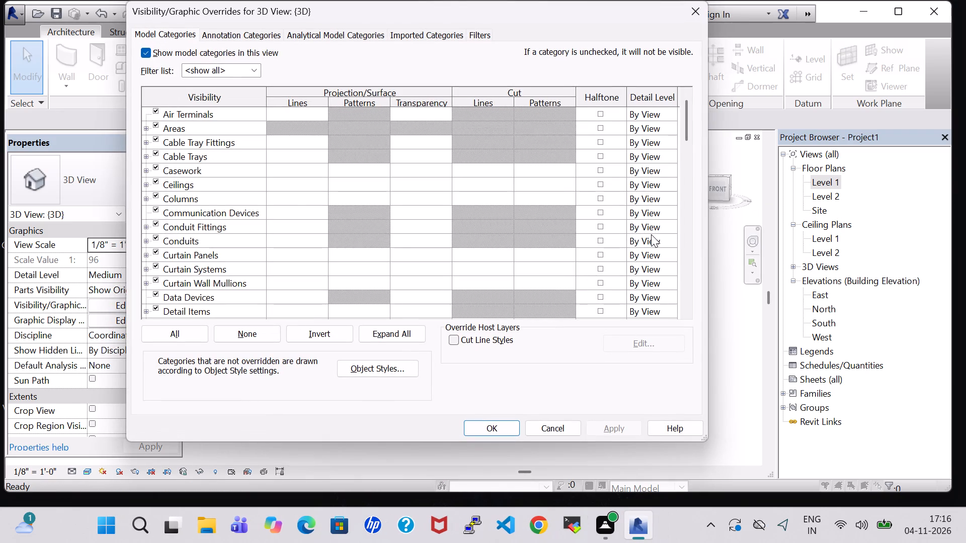
{"action": "key", "text": "r"}
{"action": "scroll", "coordinate": [479, 241], "scroll_direction": "down", "scroll_amount": 4}
{"action": "left_click", "coordinate": [157, 293]}
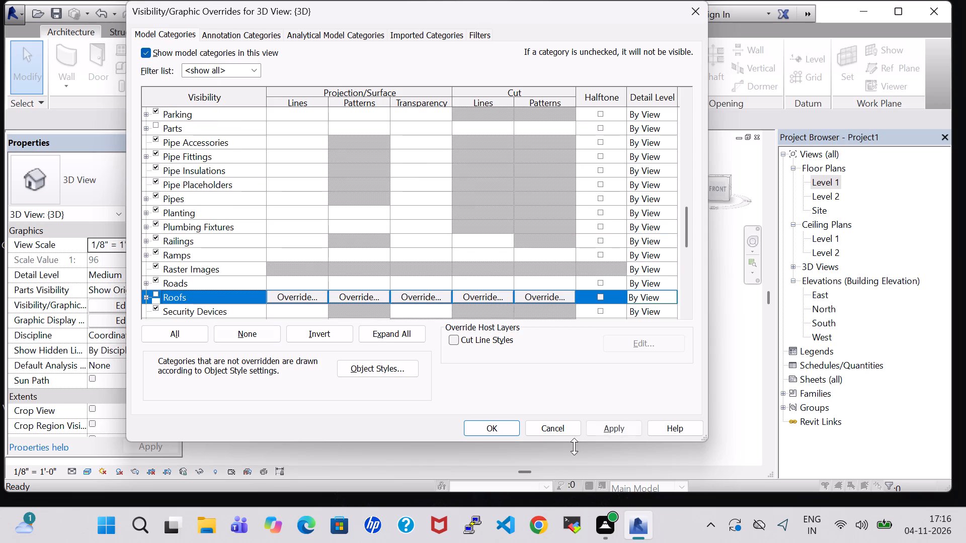
{"action": "left_click", "coordinate": [627, 421]}
{"action": "left_click", "coordinate": [471, 433]}
{"action": "left_click", "coordinate": [624, 354]}
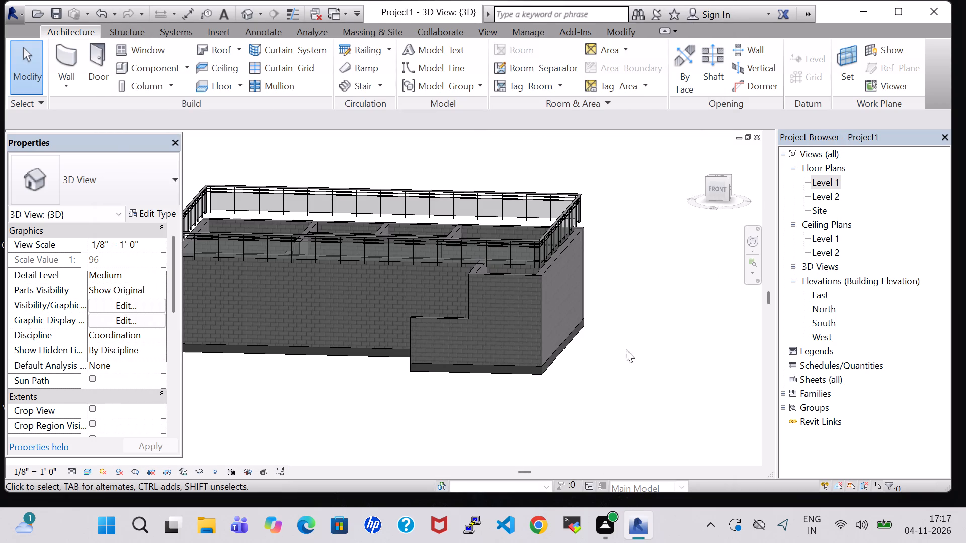
{"action": "middle_click_drag", "start_coordinate": [669, 223], "coordinate": [669, 401], "text": "shift"}
{"action": "scroll", "coordinate": [669, 404], "scroll_direction": "down", "scroll_amount": 1, "text": "shift"}
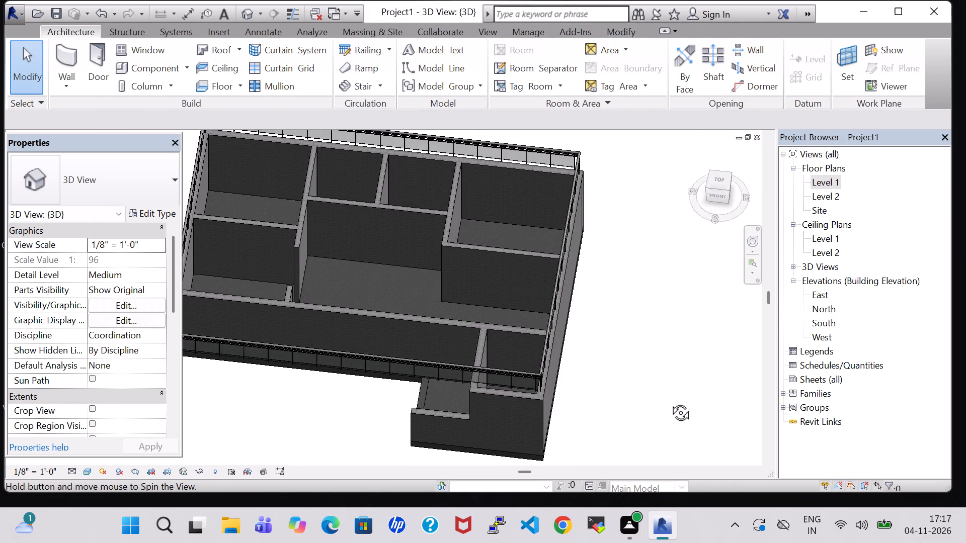
{"action": "middle_click_drag", "start_coordinate": [669, 401], "coordinate": [669, 390], "text": "shift"}
{"action": "middle_click_drag", "start_coordinate": [611, 251], "coordinate": [637, 366]}
In the Level 1 floor plan, place tagged rooms in the two southern rooms and the four enclosed northern rooms.
{"action": "double_click", "coordinate": [837, 178]}
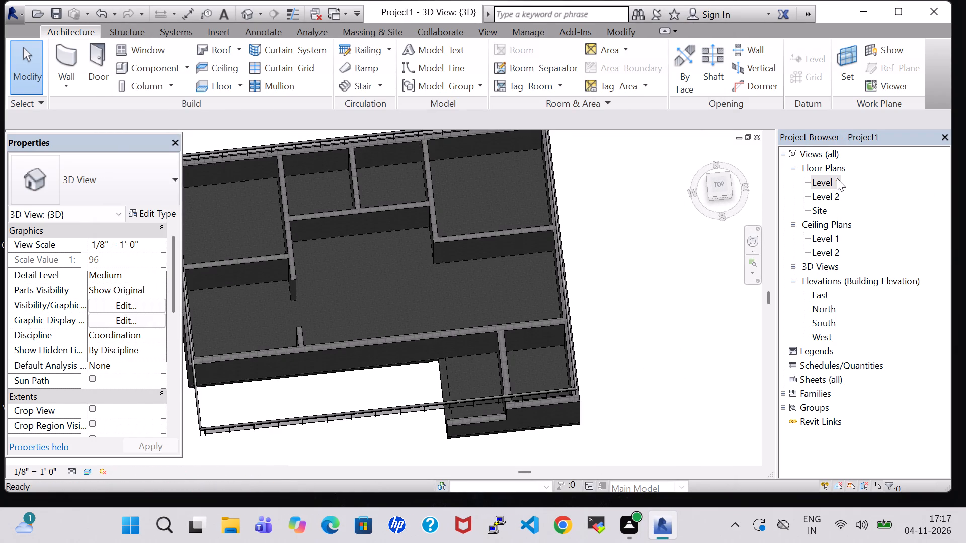
{"action": "scroll", "coordinate": [589, 262], "scroll_direction": "down", "scroll_amount": 4}
{"action": "middle_click_drag", "start_coordinate": [607, 212], "coordinate": [572, 283]}
{"action": "scroll", "coordinate": [572, 284], "scroll_direction": "up", "scroll_amount": 5}
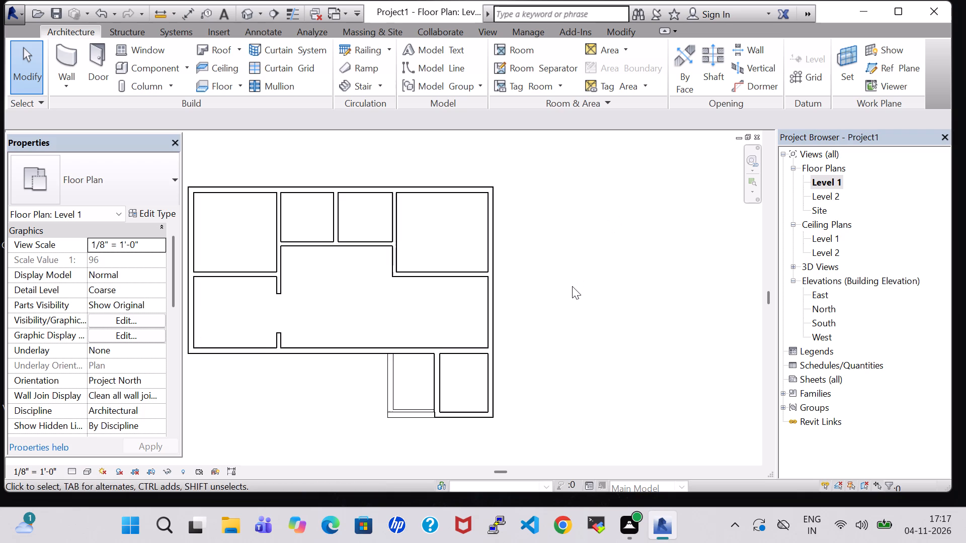
{"action": "middle_click_drag", "start_coordinate": [572, 286], "coordinate": [612, 280]}
{"action": "scroll", "coordinate": [612, 280], "scroll_direction": "up", "scroll_amount": 1}
{"action": "middle_click_drag", "start_coordinate": [612, 280], "coordinate": [687, 273]}
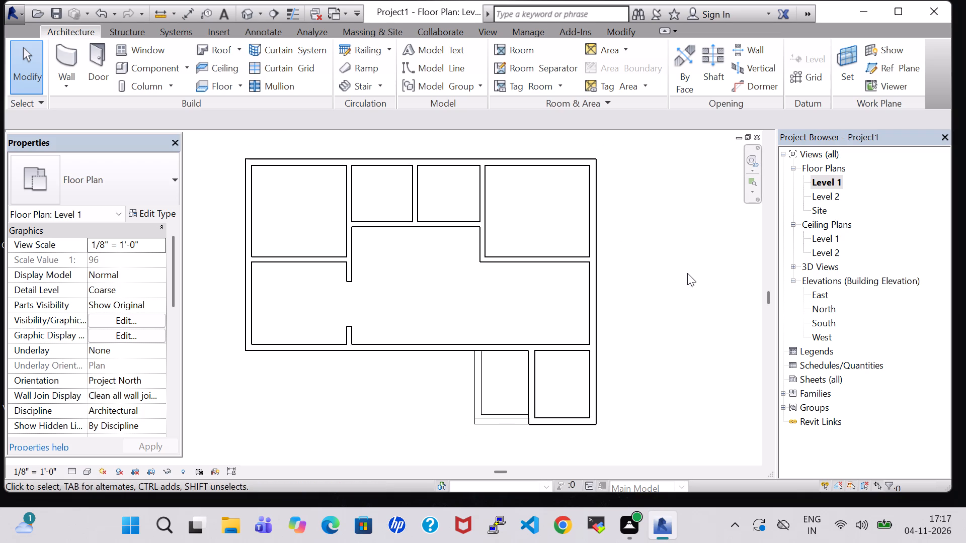
{"action": "left_click", "coordinate": [524, 44]}
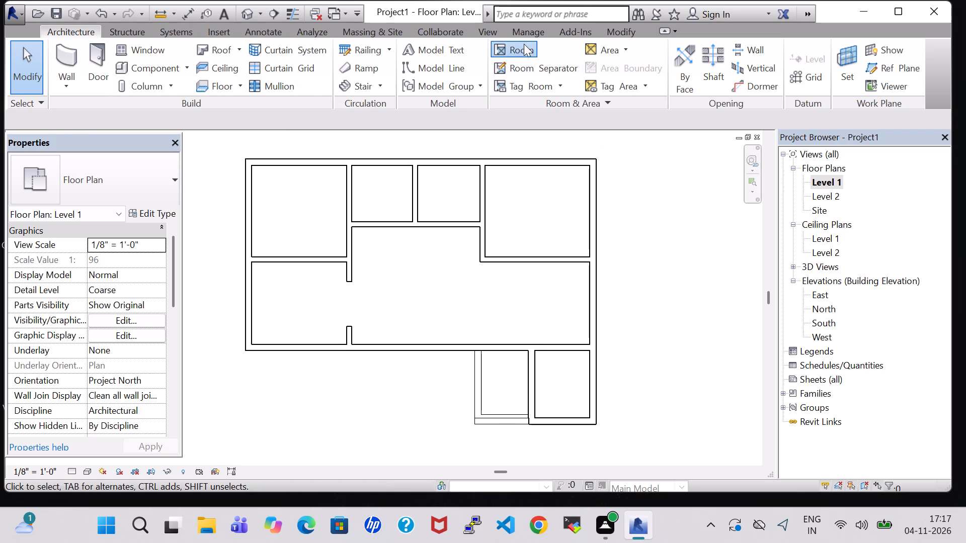
{"action": "left_click", "coordinate": [503, 385]}
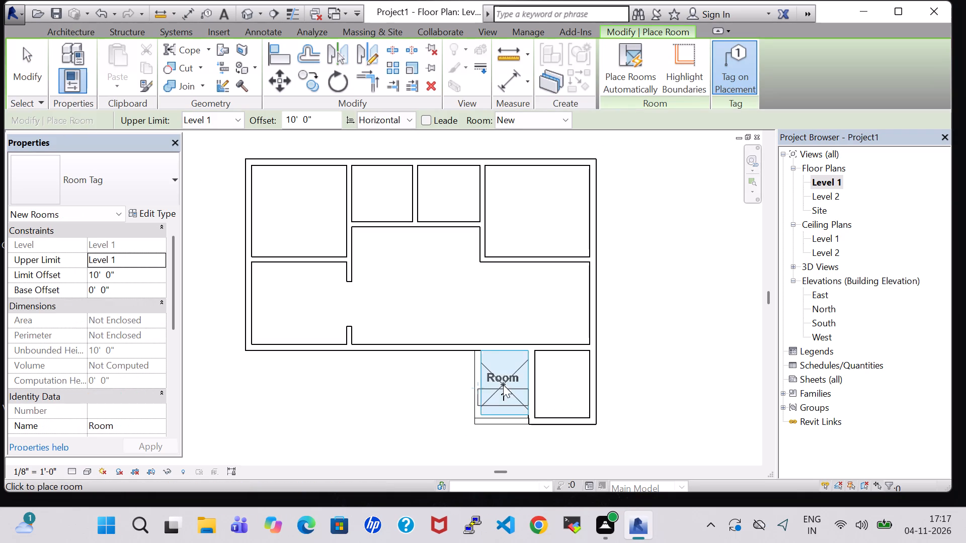
{"action": "left_click", "coordinate": [560, 380]}
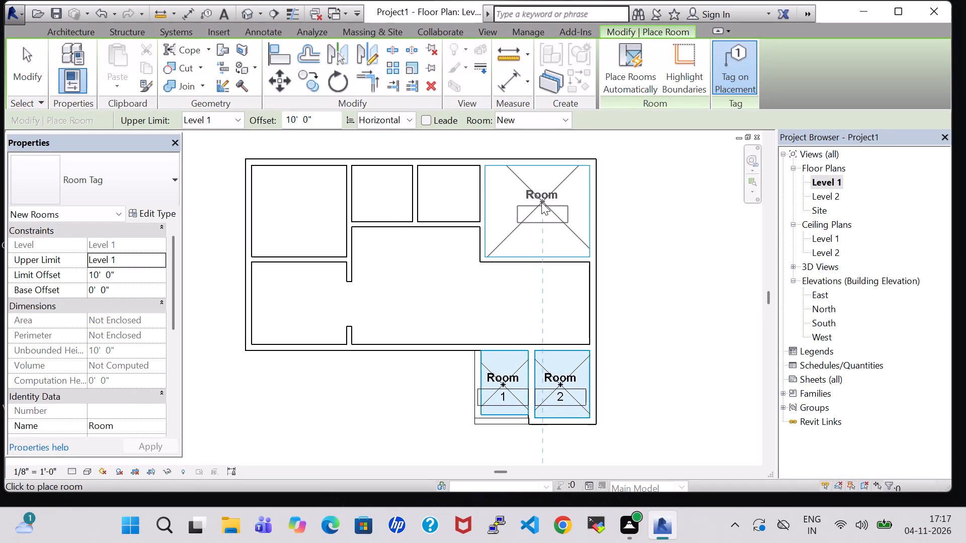
{"action": "left_click", "coordinate": [541, 202]}
{"action": "left_click", "coordinate": [289, 209]}
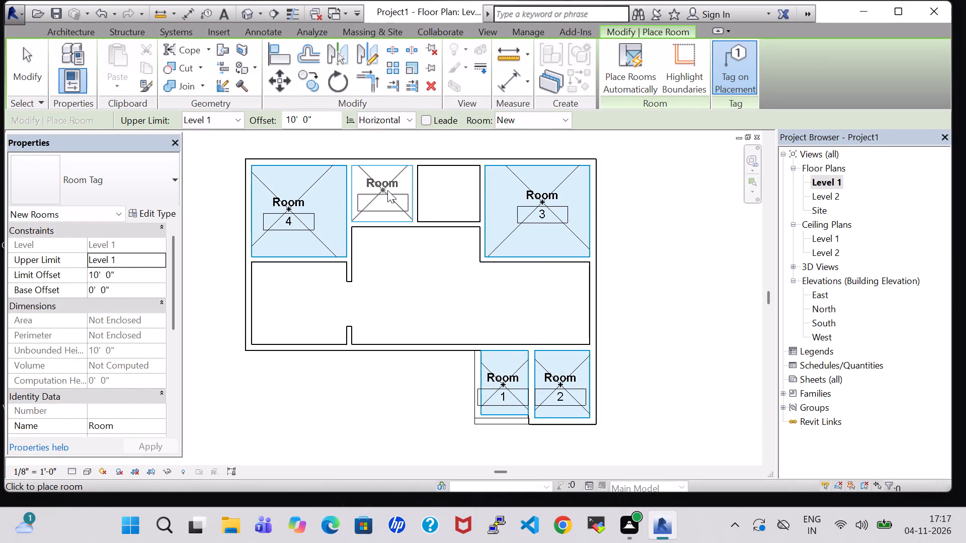
{"action": "left_click", "coordinate": [384, 191]}
{"action": "left_click", "coordinate": [445, 191]}
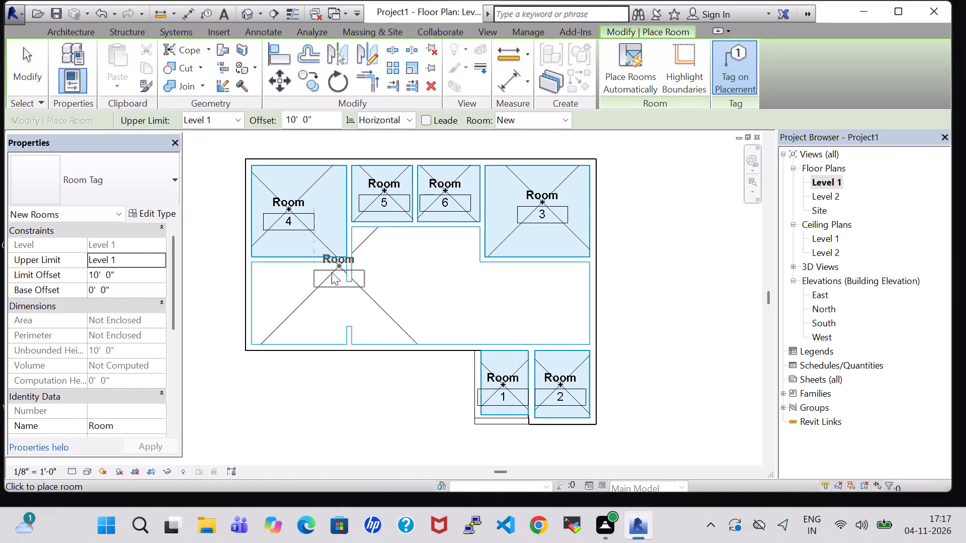
Place three more tagged rooms in the large open area: at its west end, east end and centre.
{"action": "left_click", "coordinate": [296, 300]}
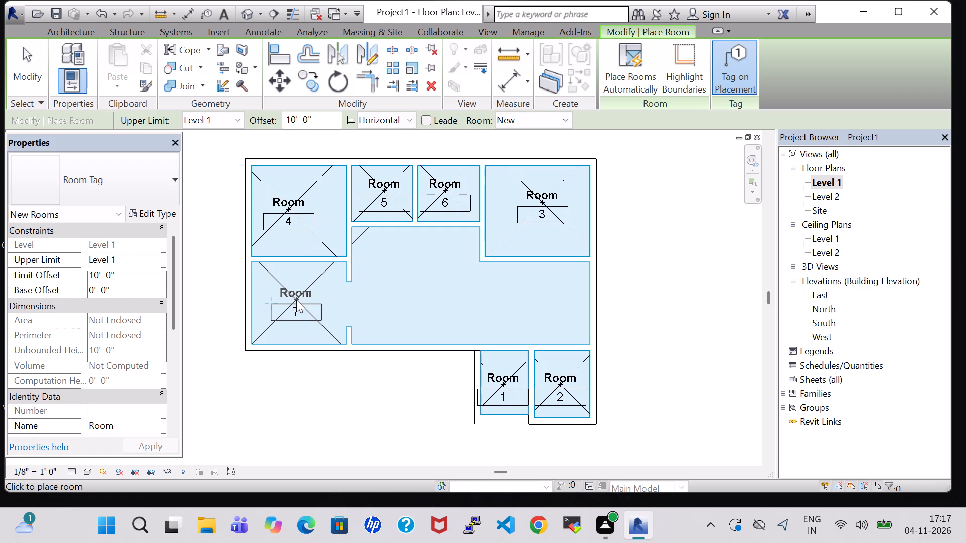
{"action": "left_click", "coordinate": [540, 297]}
{"action": "left_click", "coordinate": [835, 475]}
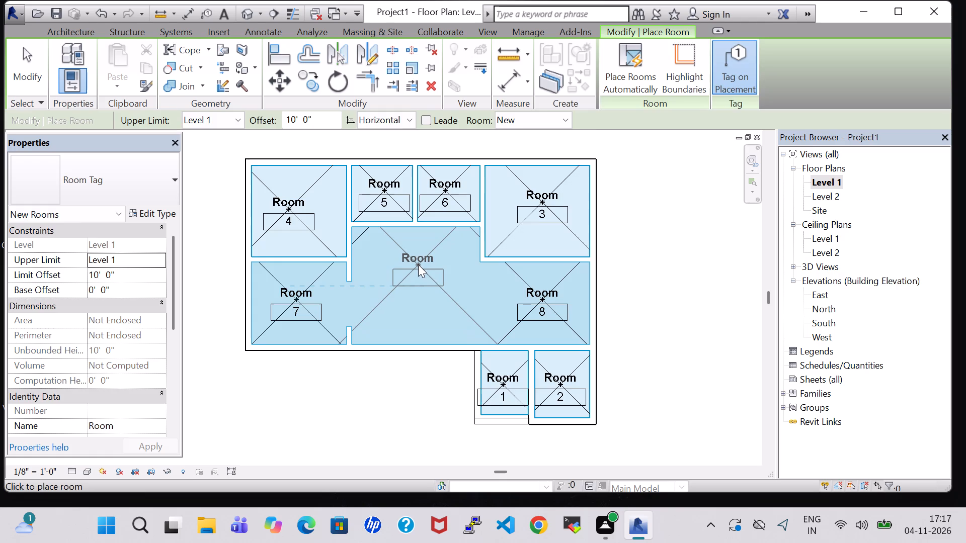
{"action": "left_click", "coordinate": [418, 264]}
{"action": "left_click", "coordinate": [818, 472]}
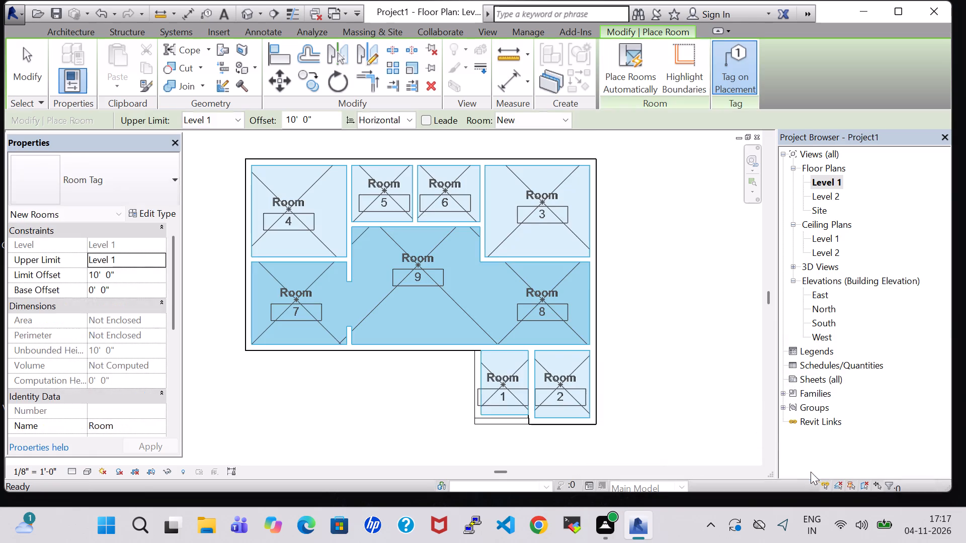
{"action": "key", "text": "Escape"}
{"action": "key", "text": "Escape"}
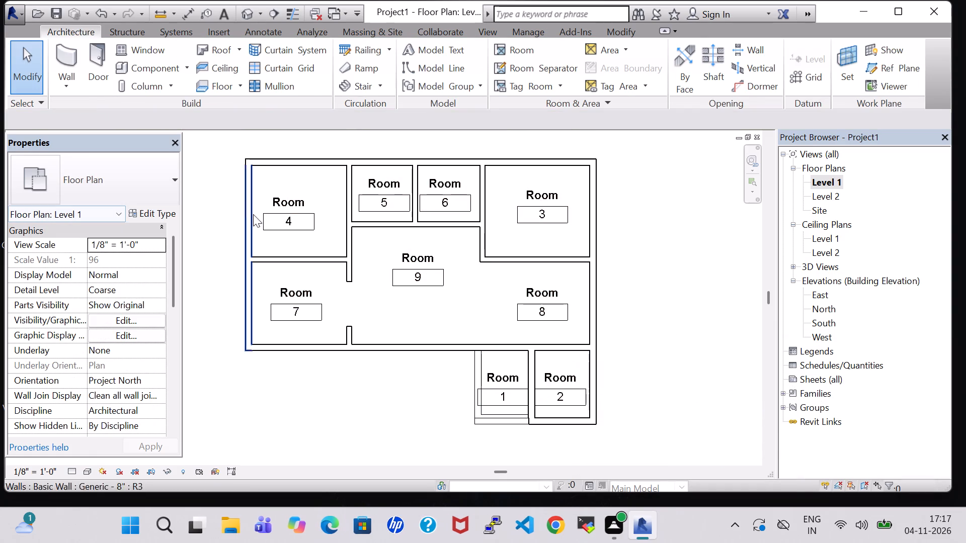
Turn off Show Room Number in the Room Tag type properties.
{"action": "left_click", "coordinate": [297, 207]}
{"action": "left_click", "coordinate": [144, 212]}
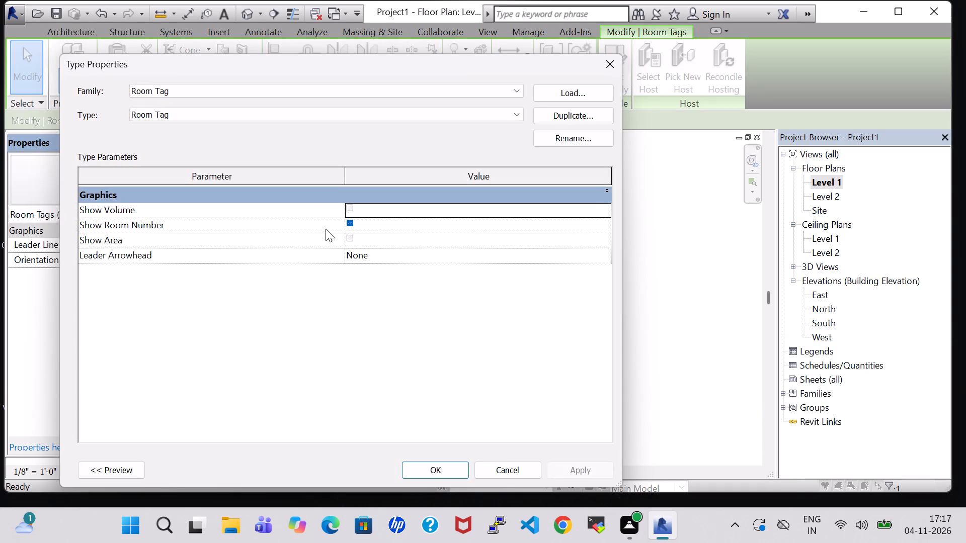
{"action": "left_click", "coordinate": [351, 222]}
{"action": "left_click", "coordinate": [605, 470]}
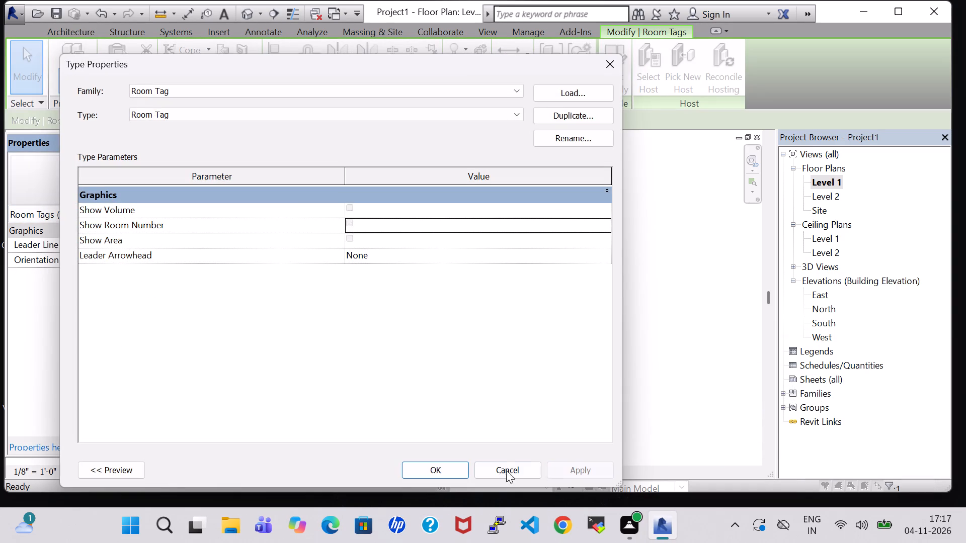
{"action": "left_click", "coordinate": [442, 463]}
{"action": "left_click", "coordinate": [655, 287]}
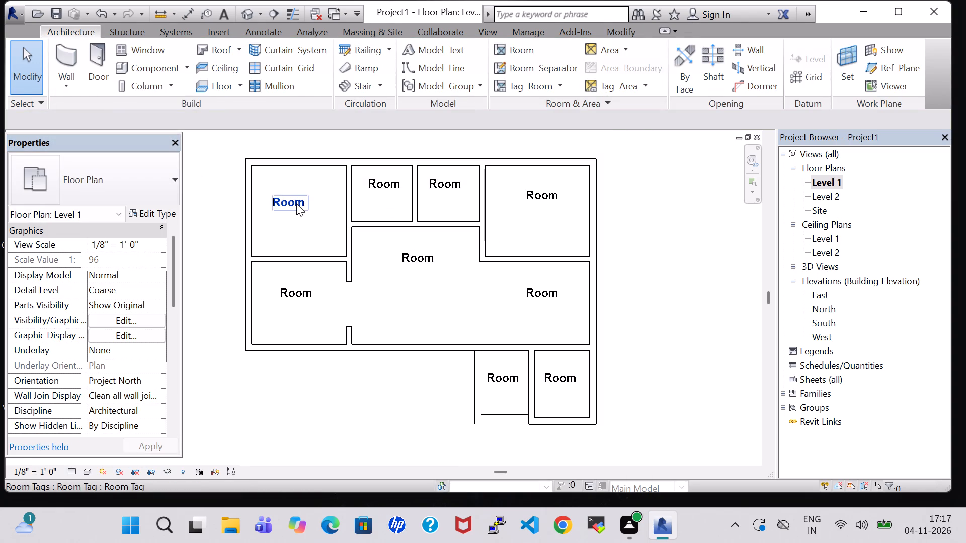
Rename the northwest room BEDROOM and nudge its tag slightly down and toward the room's centre.
{"action": "double_click", "coordinate": [296, 203]}
{"action": "key", "text": "BackSpace"}
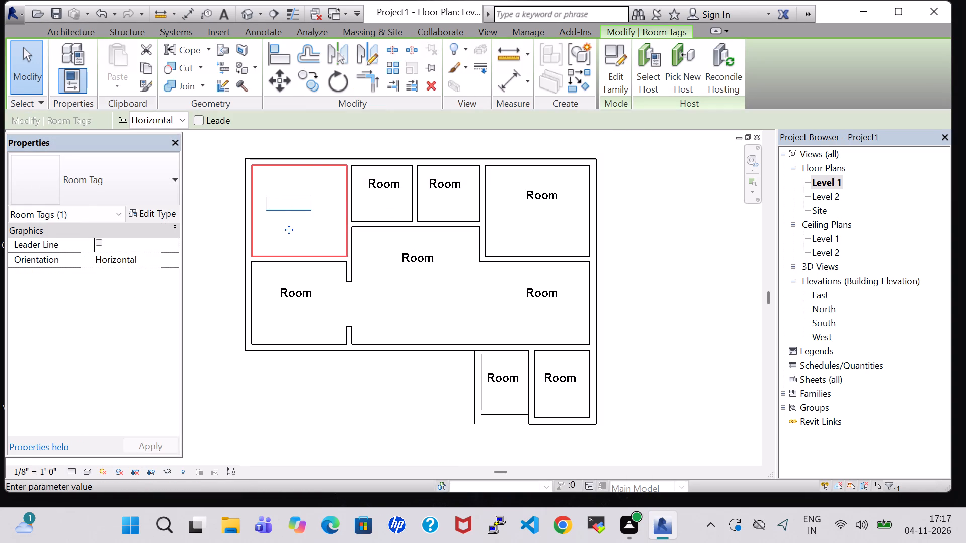
{"action": "type", "text": "BED"}
{"action": "type", "text": "ROOM"}
{"action": "key", "text": "Return"}
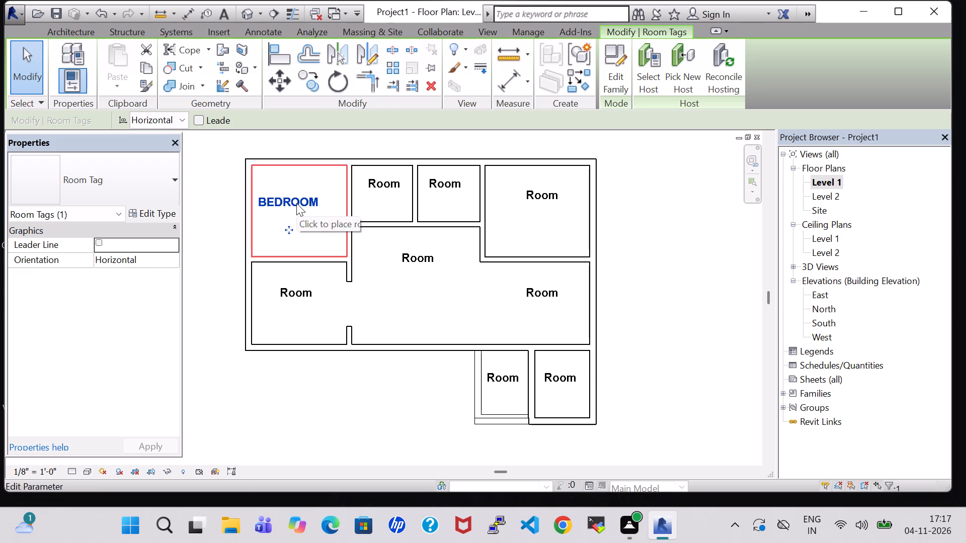
{"action": "key", "text": "Right"}
{"action": "key", "text": "Right"}
{"action": "key", "text": "Down"}
{"action": "key", "text": "Down"}
{"action": "key", "text": "Down"}
{"action": "key", "text": "Down"}
{"action": "key", "text": "Right"}
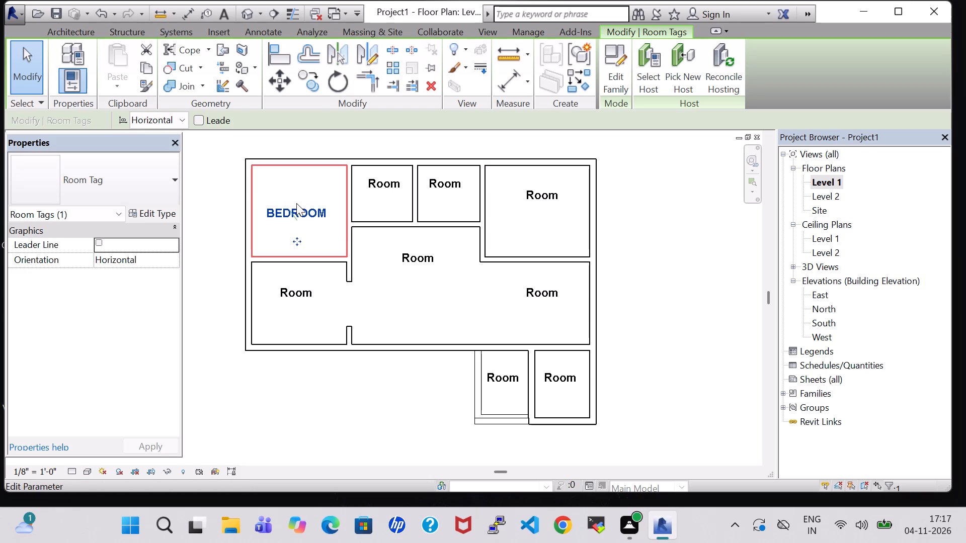
Rename the room tag at the west end of the open area KITCHEN.
{"action": "double_click", "coordinate": [287, 298]}
{"action": "key", "text": "BackSpace"}
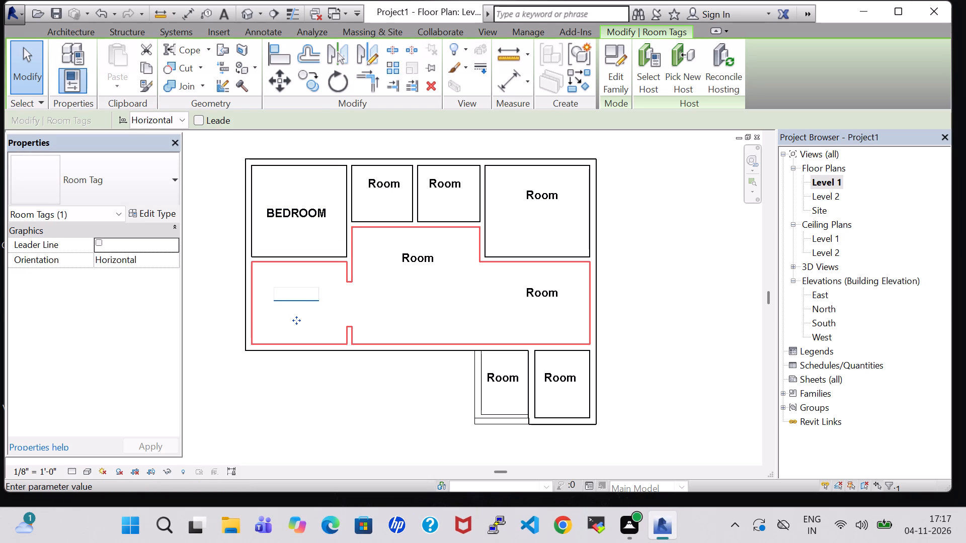
{"action": "type", "text": "KITCHEN"}
{"action": "key", "text": "Return"}
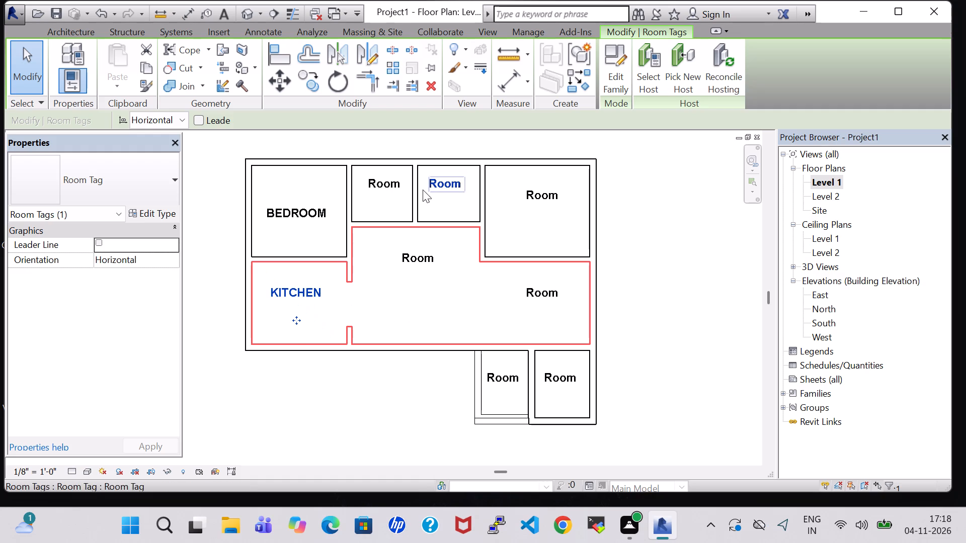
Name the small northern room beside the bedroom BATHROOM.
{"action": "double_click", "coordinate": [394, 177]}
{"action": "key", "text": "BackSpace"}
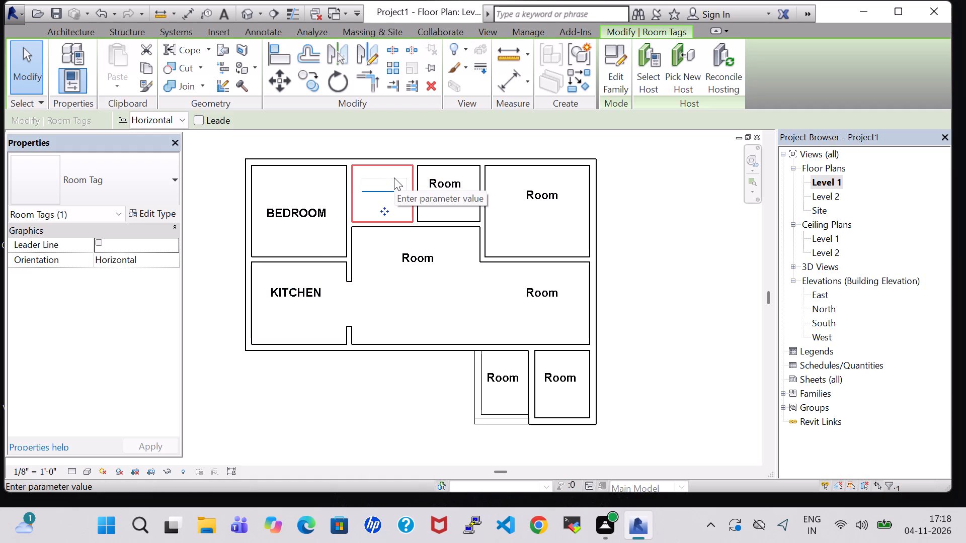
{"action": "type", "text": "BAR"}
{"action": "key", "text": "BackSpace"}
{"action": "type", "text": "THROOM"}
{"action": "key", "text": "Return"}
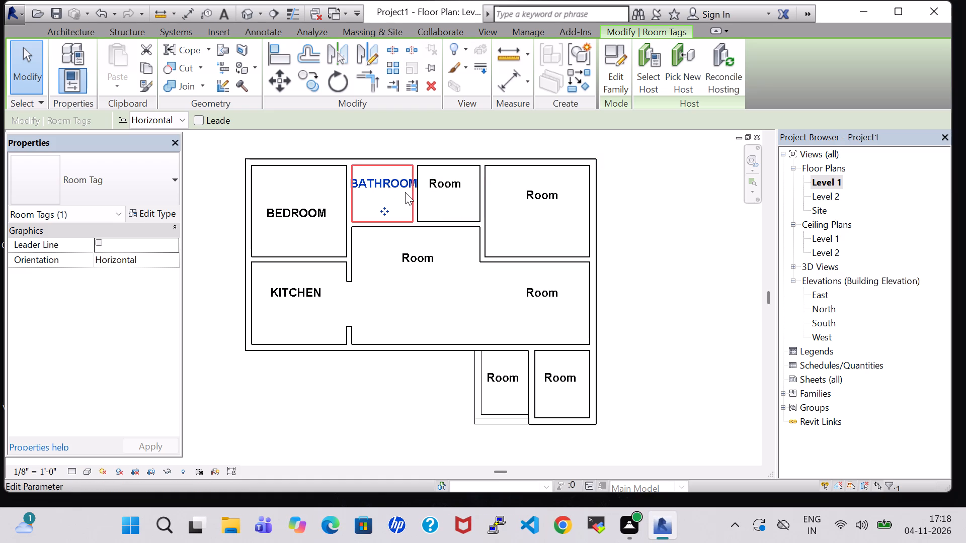
Rename the small room beside the bedroom Bathroom in mixed case and nudge its tag slightly down.
{"action": "left_click", "coordinate": [387, 178]}
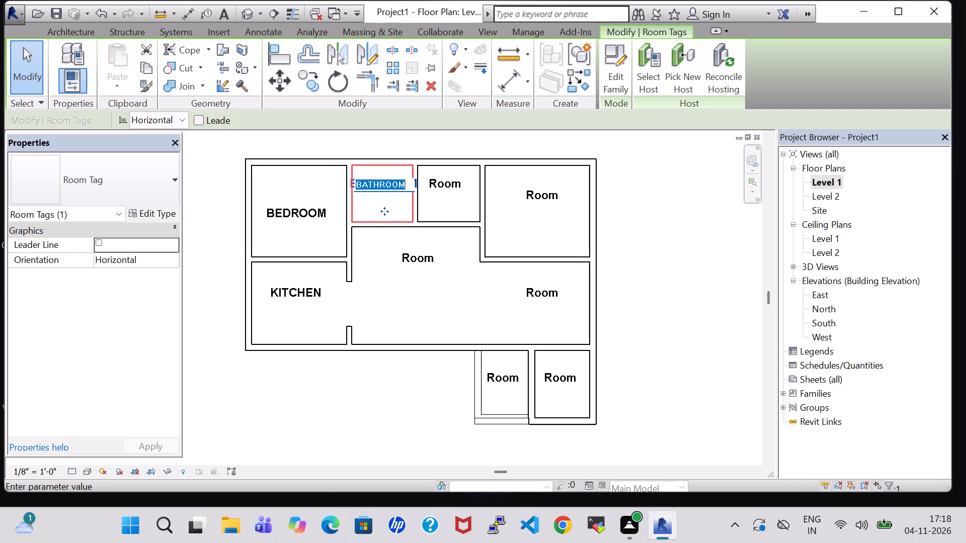
{"action": "key", "text": "BackSpace"}
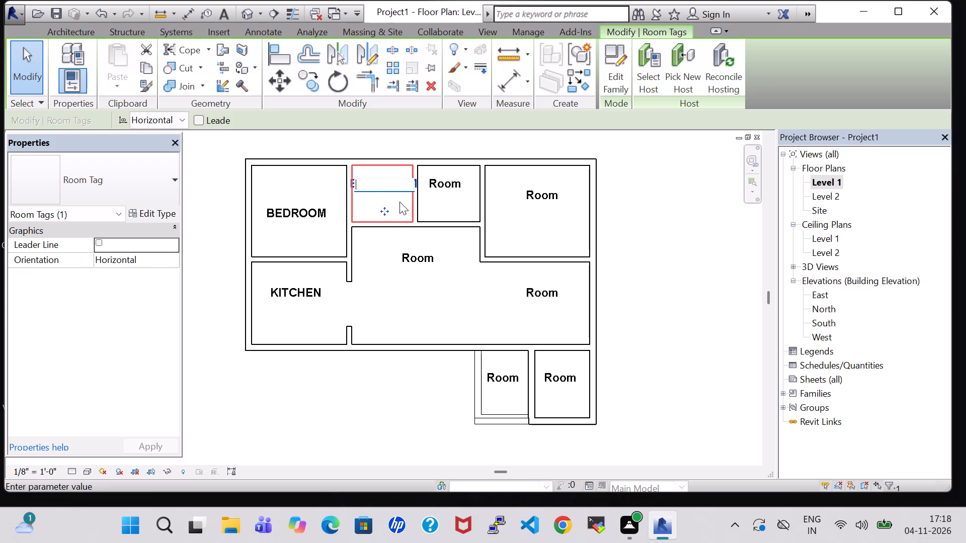
{"action": "key", "text": "b"}
{"action": "type", "text": "athroom"}
{"action": "key", "text": "Return"}
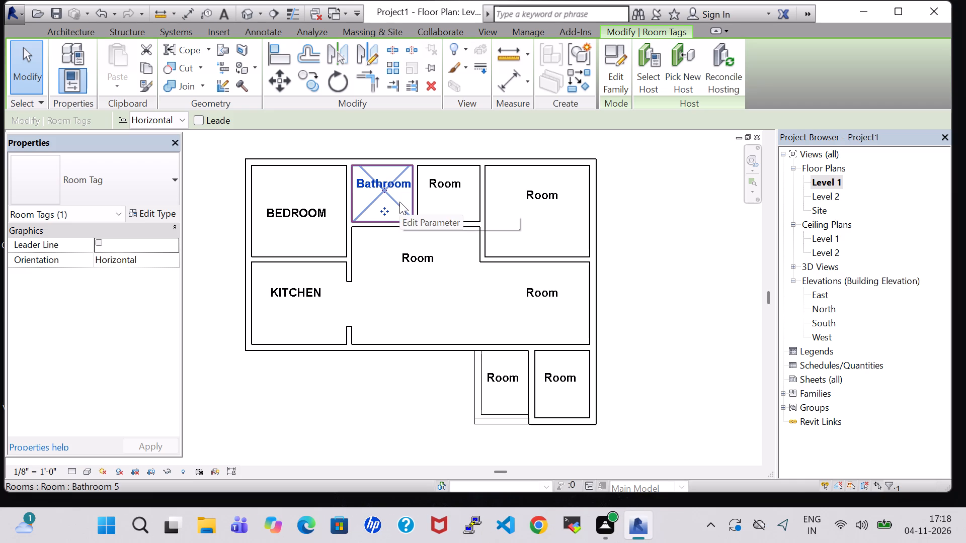
{"action": "key", "text": "Down"}
{"action": "key", "text": "Down"}
{"action": "key", "text": "Down"}
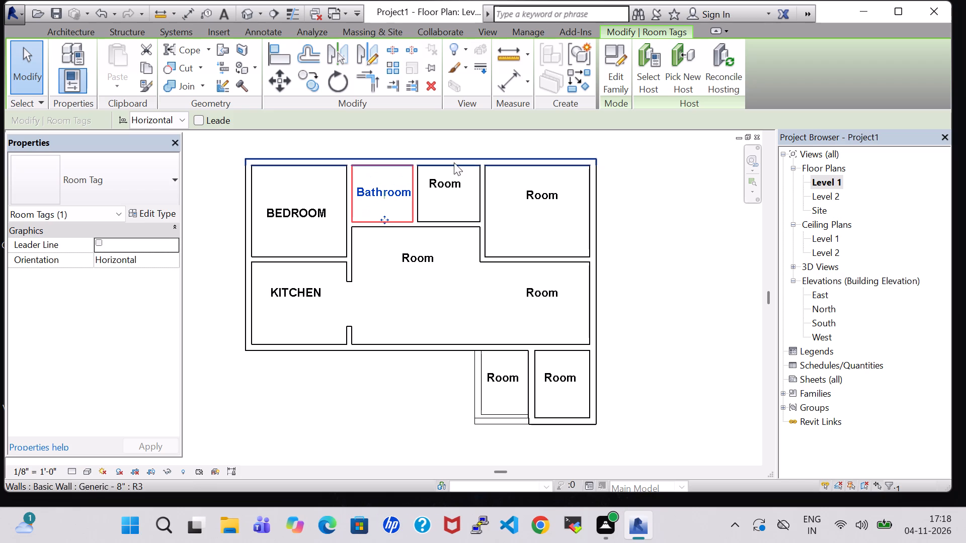
Rename the second small northern room Bathroom and nudge its tag into line with the neighbouring Bathroom tag.
{"action": "double_click", "coordinate": [460, 189]}
{"action": "key", "text": "BackSpace"}
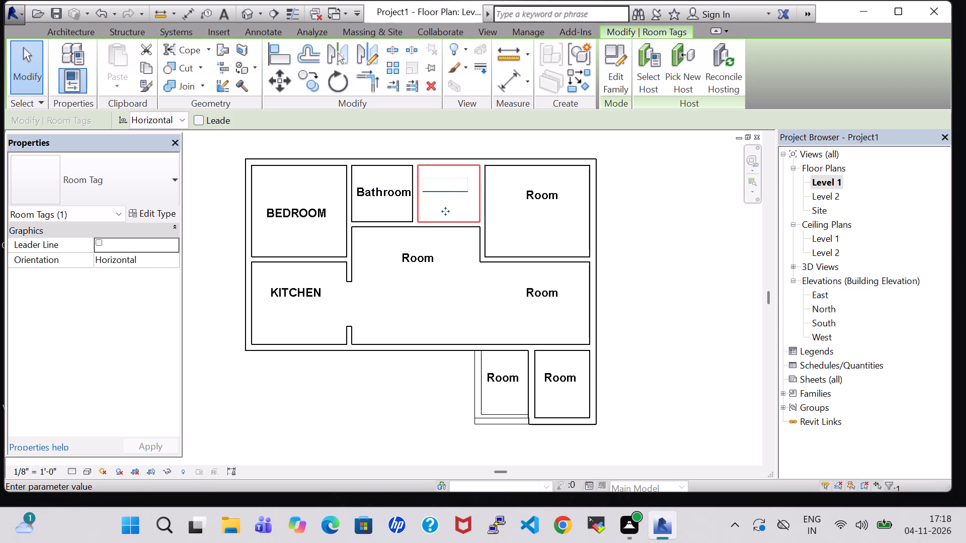
{"action": "type", "text": "athroom"}
{"action": "key", "text": "Return"}
{"action": "key", "text": "Down"}
{"action": "key", "text": "Right"}
{"action": "key", "text": "Down"}
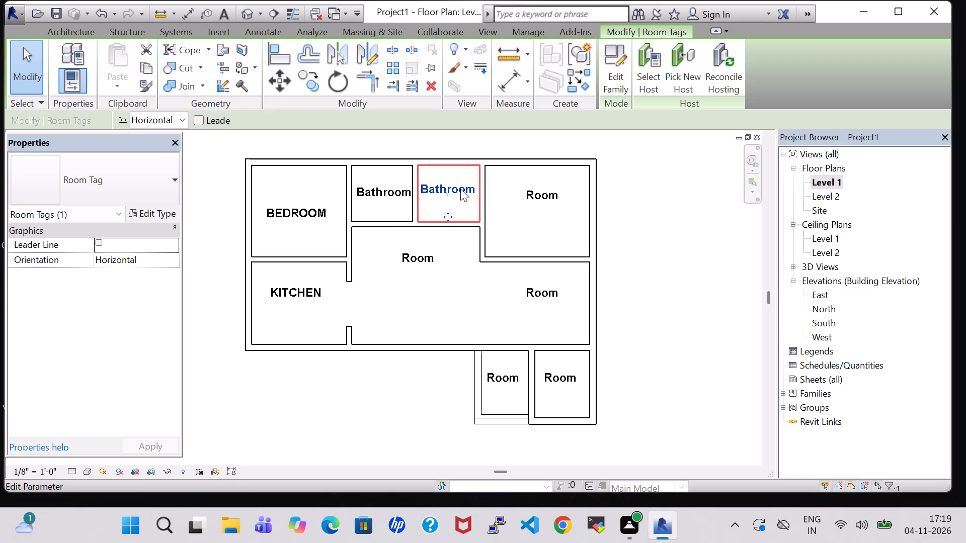
{"action": "key", "text": "Right"}
{"action": "key", "text": "Down"}
{"action": "key", "text": "Left"}
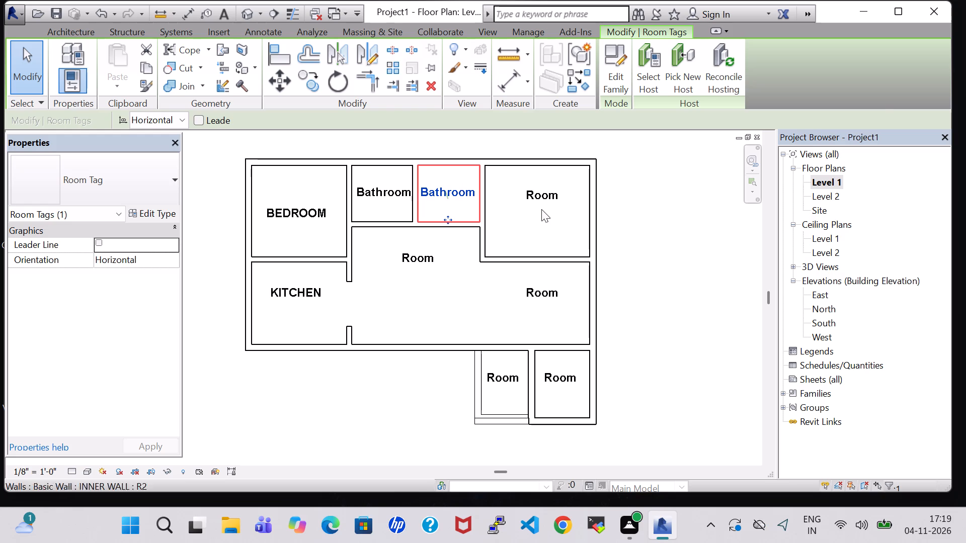
Rename the northeast room BEDROOM and nudge its tag down into line with the west bedroom's tag.
{"action": "left_click", "coordinate": [631, 250]}
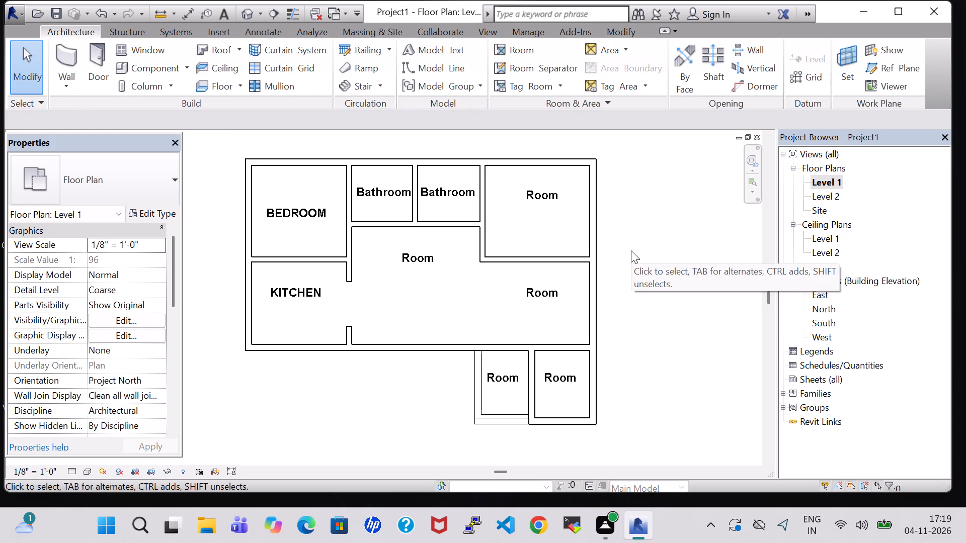
{"action": "double_click", "coordinate": [553, 195]}
{"action": "key", "text": "BackSpace"}
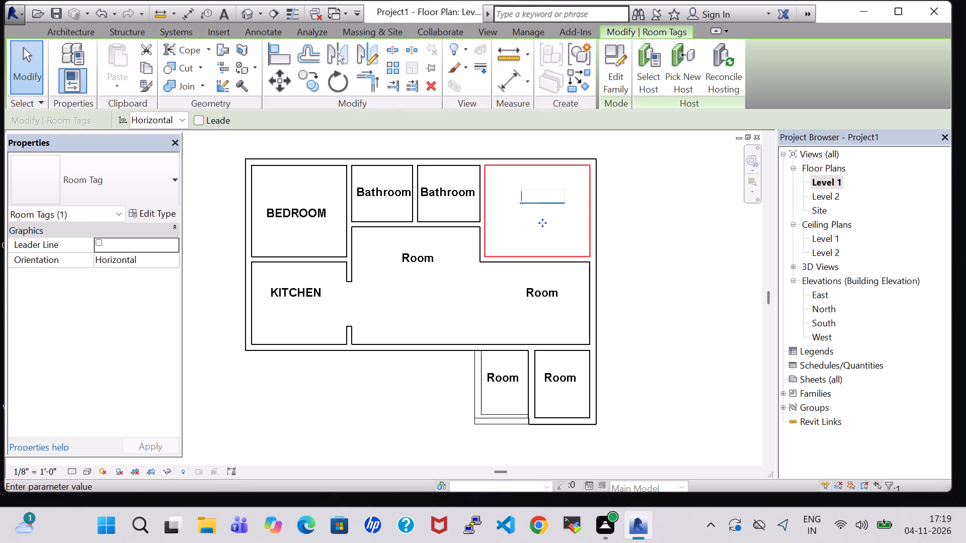
{"action": "type", "text": "BEDROOM"}
{"action": "key", "text": "Return"}
{"action": "key", "text": "Down"}
{"action": "key", "text": "Down"}
{"action": "key", "text": "Down"}
{"action": "key", "text": "Down"}
{"action": "key", "text": "Down"}
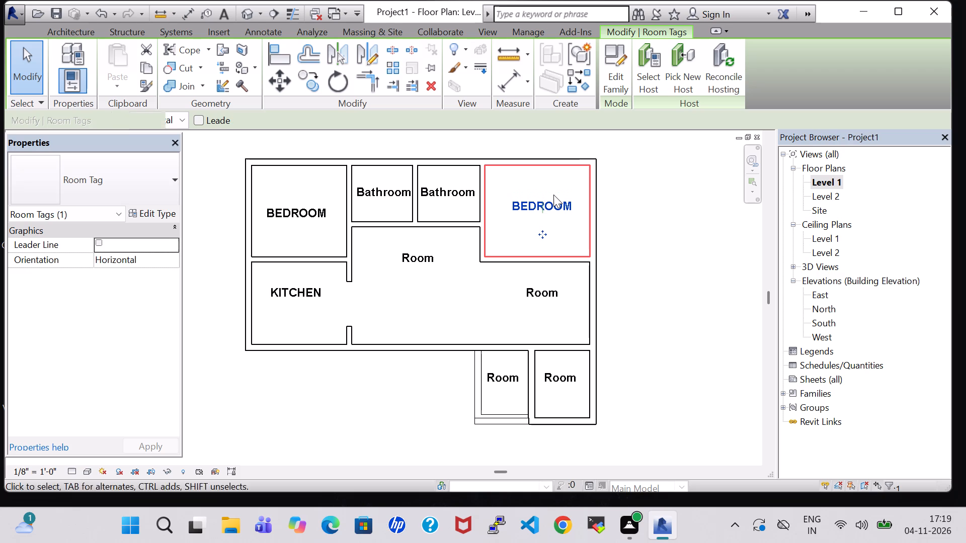
{"action": "key", "text": "Down"}
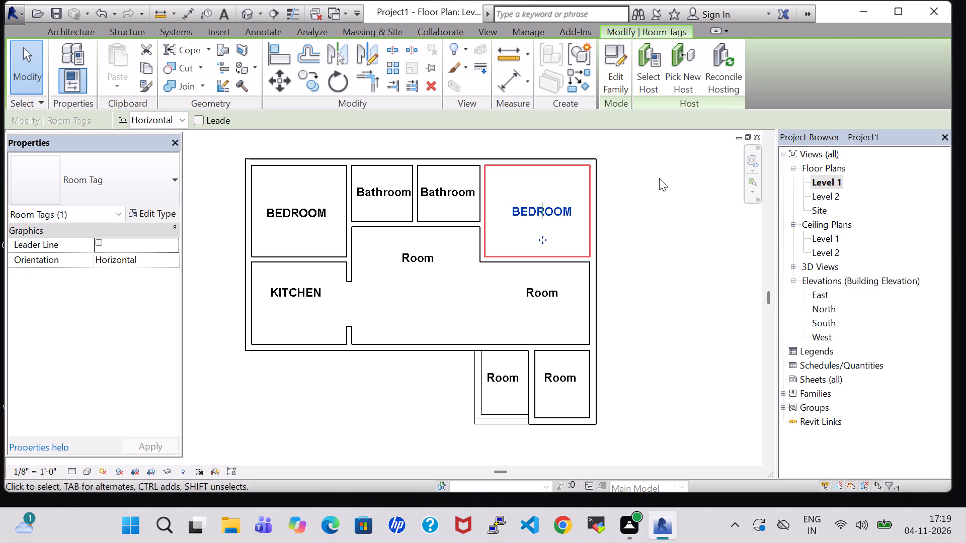
{"action": "left_click", "coordinate": [677, 180]}
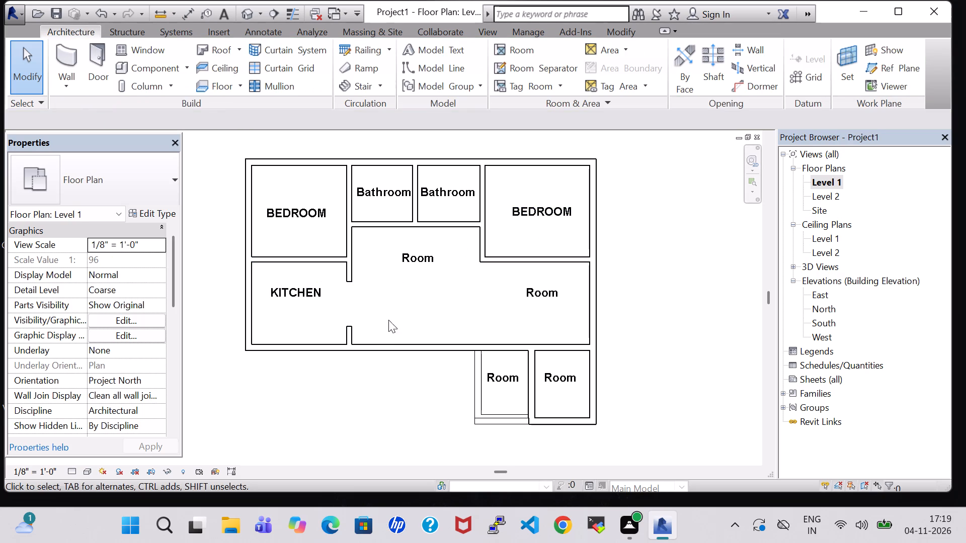
Rename the tag at the east end of the open area DINING ROOM and nudge it up and slightly left.
{"action": "double_click", "coordinate": [560, 284]}
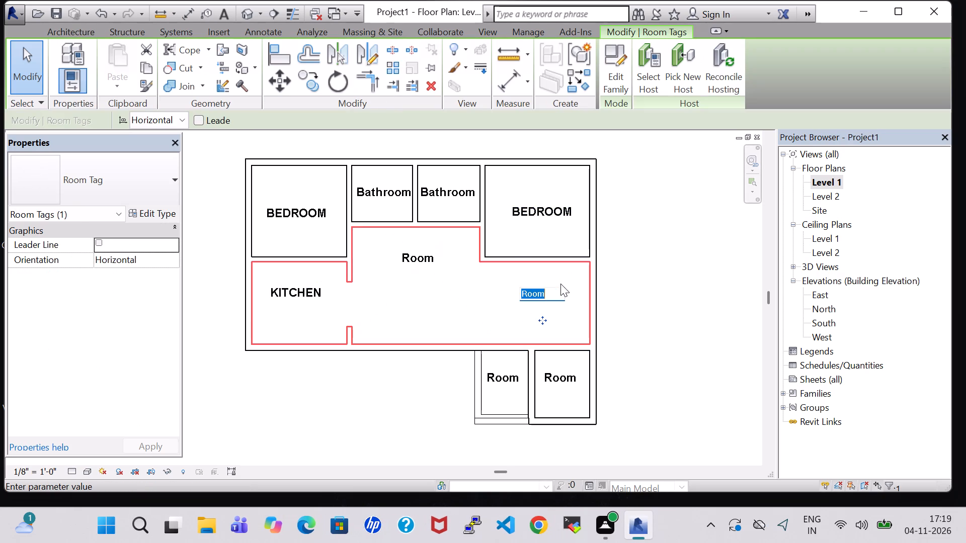
{"action": "key", "text": "BackSpace"}
{"action": "type", "text": "DINN"}
{"action": "key", "text": "BackSpace"}
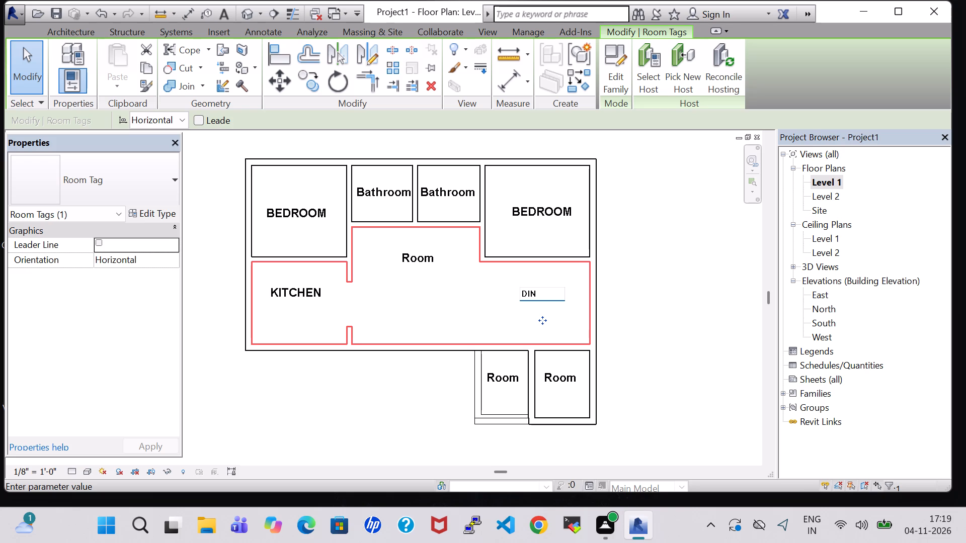
{"action": "key", "text": "0"}
{"action": "key", "text": "BackSpace"}
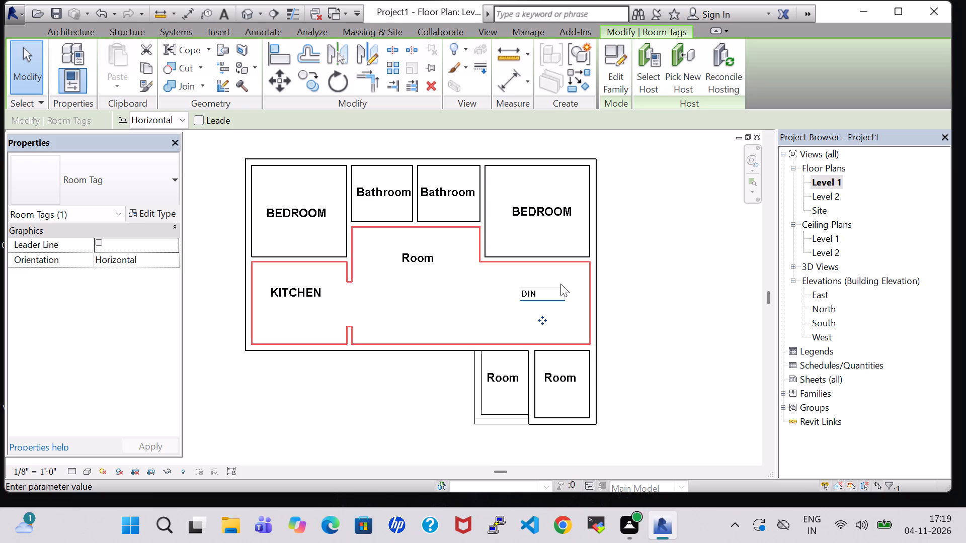
{"action": "type", "text": "ING ROOM"}
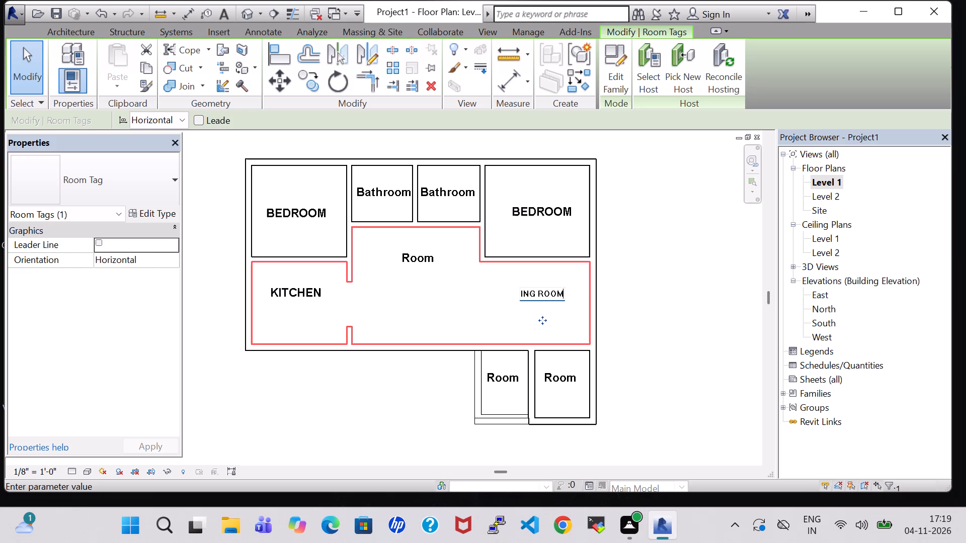
{"action": "key", "text": "Return"}
{"action": "key", "text": "Up"}
{"action": "key", "text": "Up"}
{"action": "key", "text": "Up"}
{"action": "key", "text": "Up"}
{"action": "key", "text": "Up"}
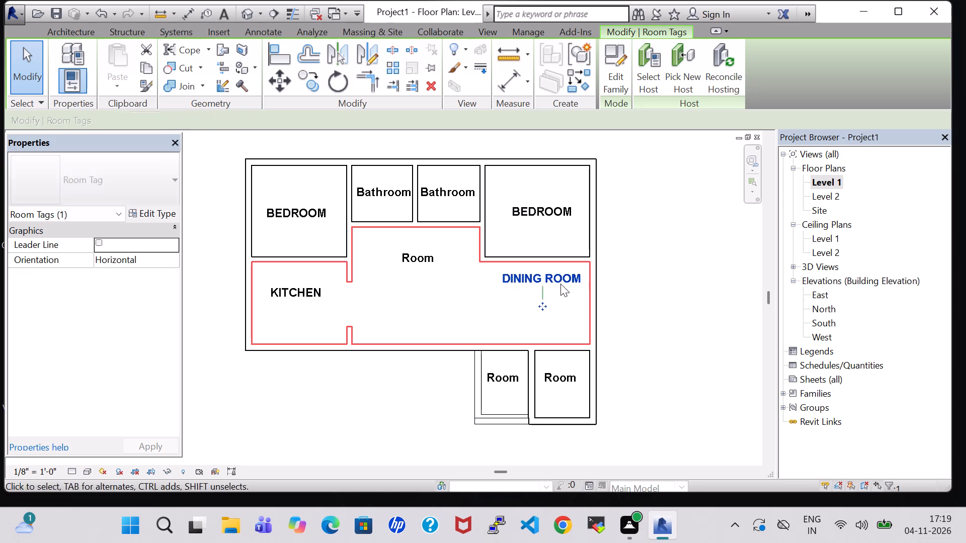
{"action": "key", "text": "Up"}
{"action": "key", "text": "Up"}
{"action": "key", "text": "Left"}
{"action": "left_click", "coordinate": [646, 274]}
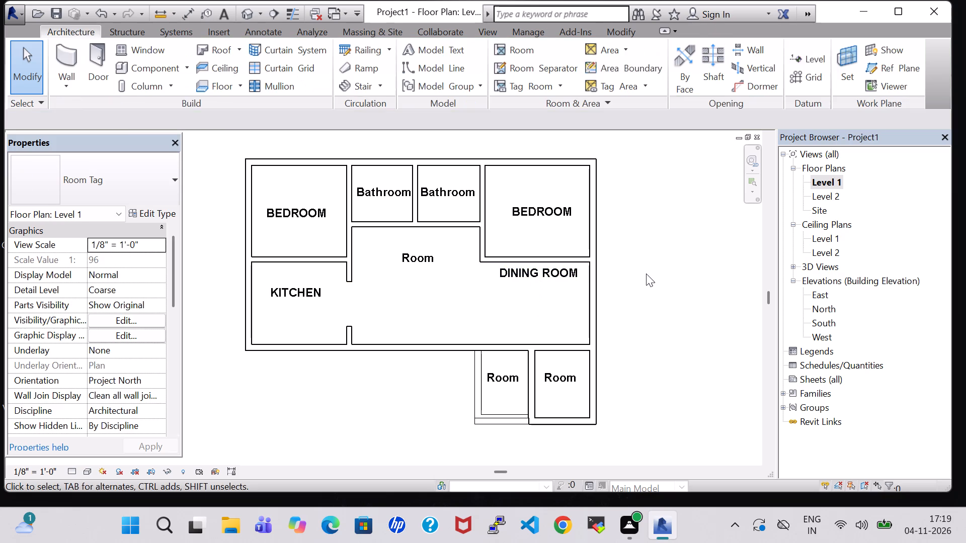
Rename the tag in the middle of the open area LIVING ROOM and nudge it slightly up.
{"action": "double_click", "coordinate": [422, 252]}
{"action": "key", "text": "BackSpace"}
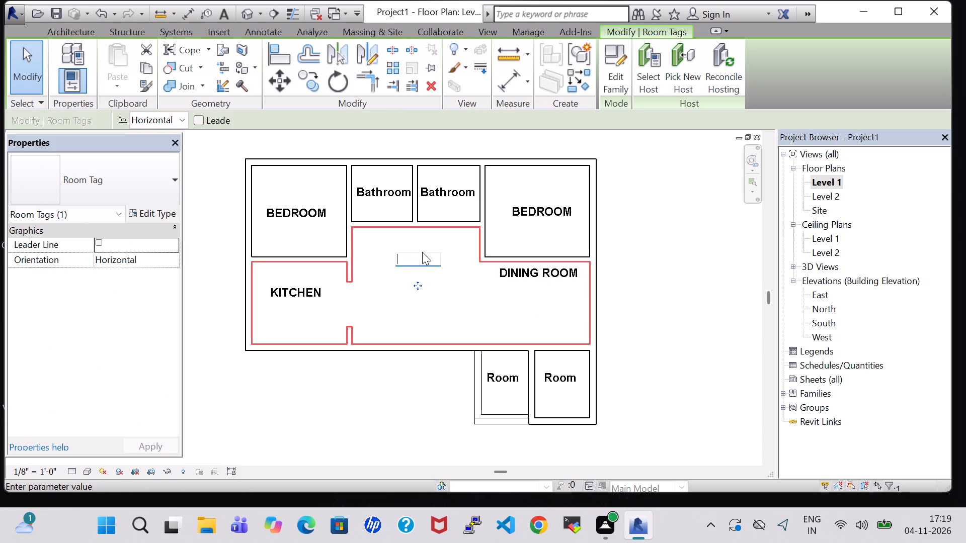
{"action": "type", "text": "LIVING ROOM"}
{"action": "key", "text": "Return"}
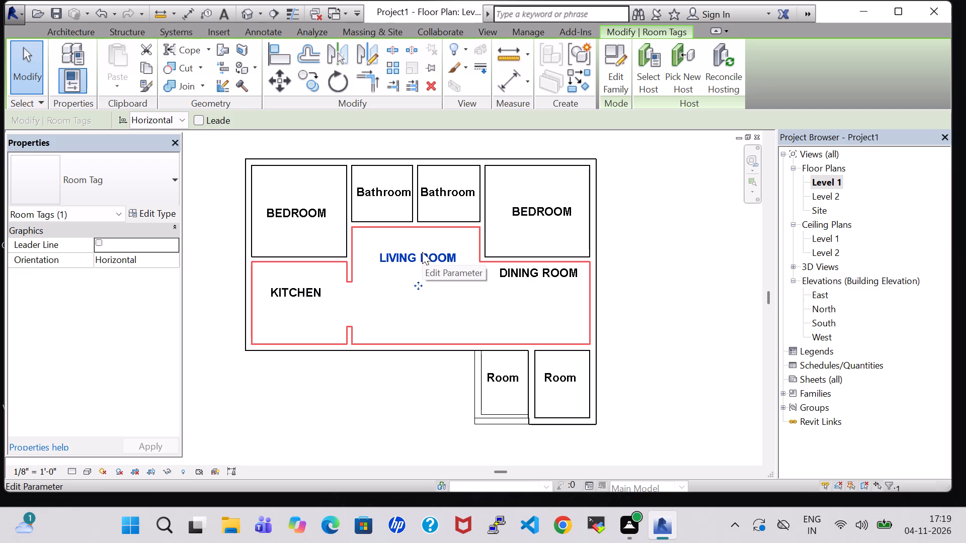
{"action": "key", "text": "Up"}
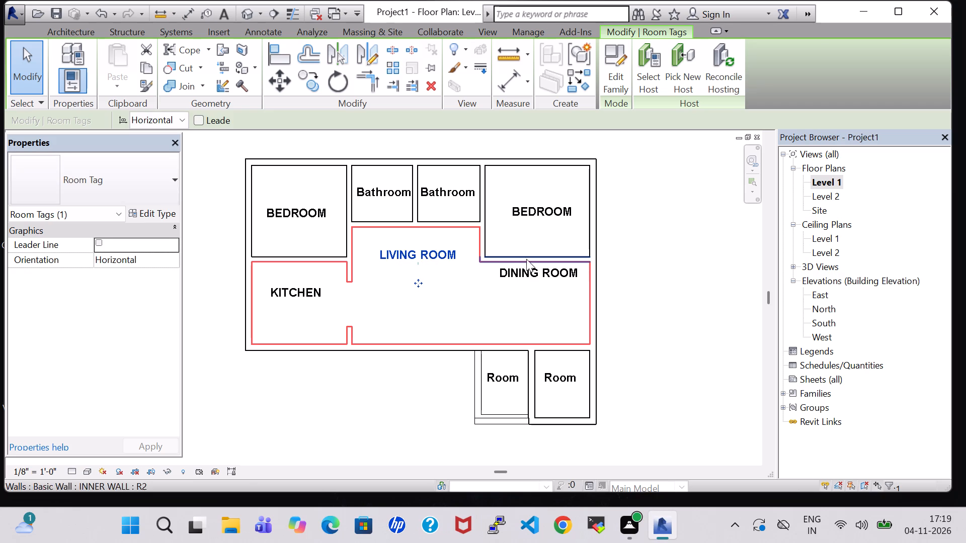
{"action": "left_click", "coordinate": [688, 262]}
Examine the building in the 3D view from the front, left and right sides.
{"action": "scroll", "coordinate": [688, 262], "scroll_direction": "down", "scroll_amount": 1}
{"action": "middle_click_drag", "start_coordinate": [688, 262], "coordinate": [661, 263]}
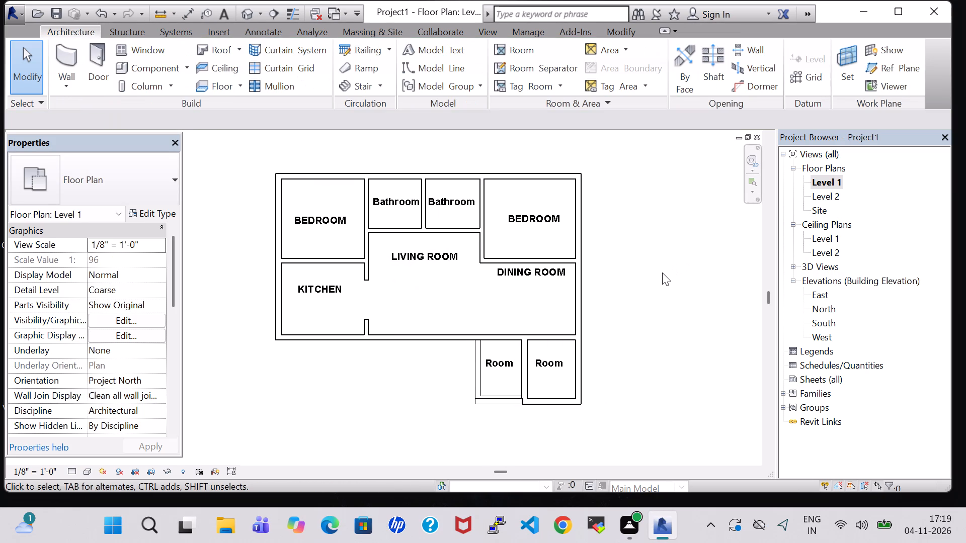
{"action": "middle_click_drag", "start_coordinate": [656, 266], "coordinate": [676, 262]}
{"action": "scroll", "coordinate": [676, 262], "scroll_direction": "up", "scroll_amount": 1}
{"action": "middle_click_drag", "start_coordinate": [676, 262], "coordinate": [688, 267]}
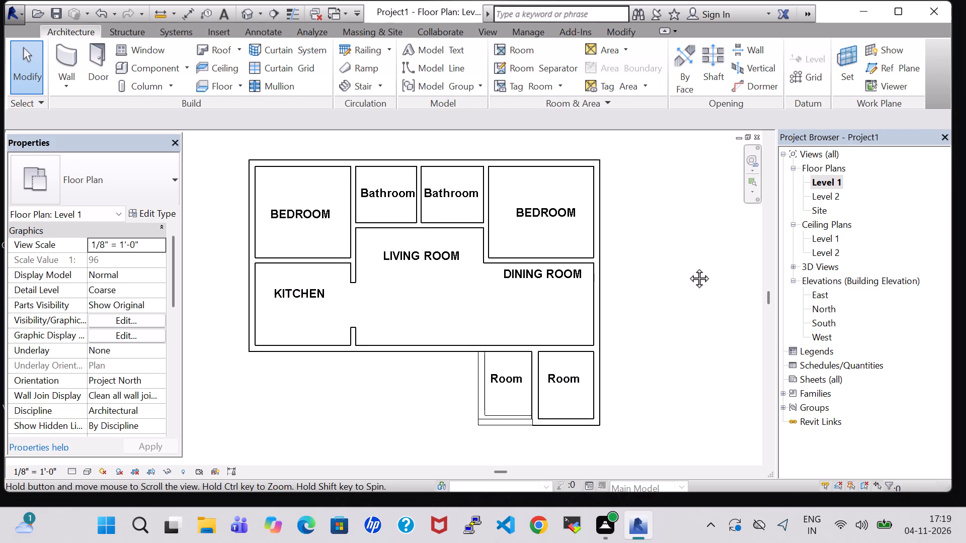
{"action": "middle_click_drag", "start_coordinate": [688, 267], "coordinate": [697, 268]}
{"action": "left_click", "coordinate": [245, 13]}
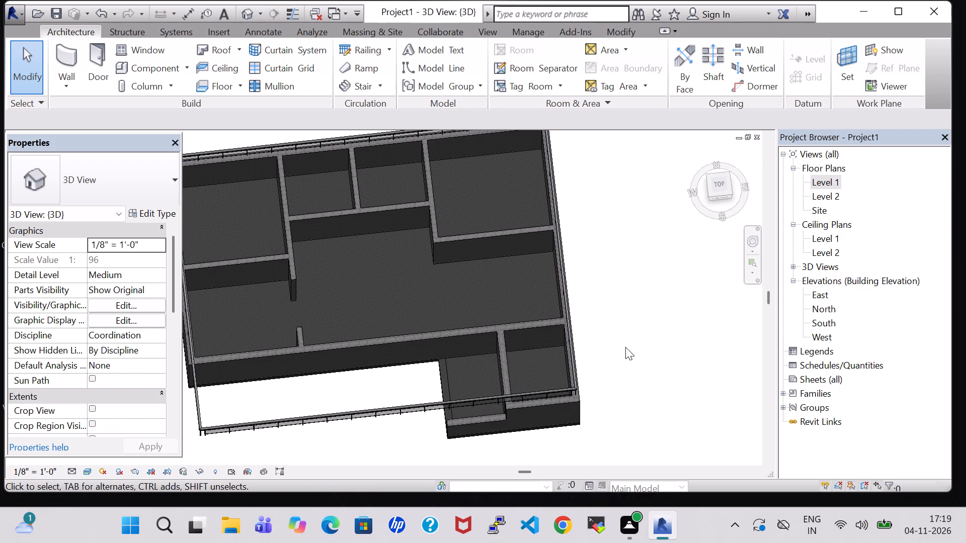
{"action": "middle_click_drag", "start_coordinate": [625, 347], "coordinate": [611, 209], "text": "shift"}
{"action": "middle_click_drag", "start_coordinate": [602, 426], "coordinate": [624, 301]}
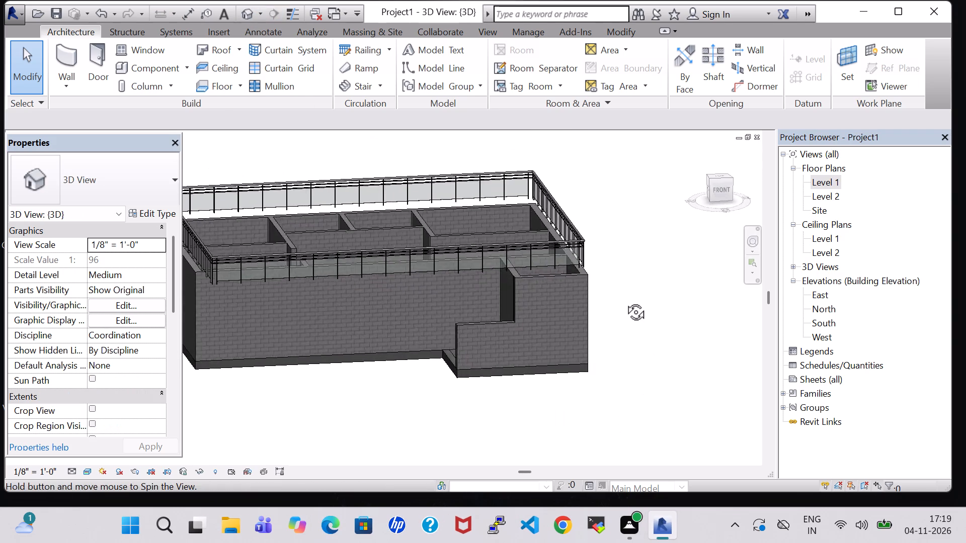
{"action": "middle_click_drag", "start_coordinate": [624, 301], "coordinate": [684, 279]}
{"action": "middle_click_drag", "start_coordinate": [400, 438], "coordinate": [412, 431]}
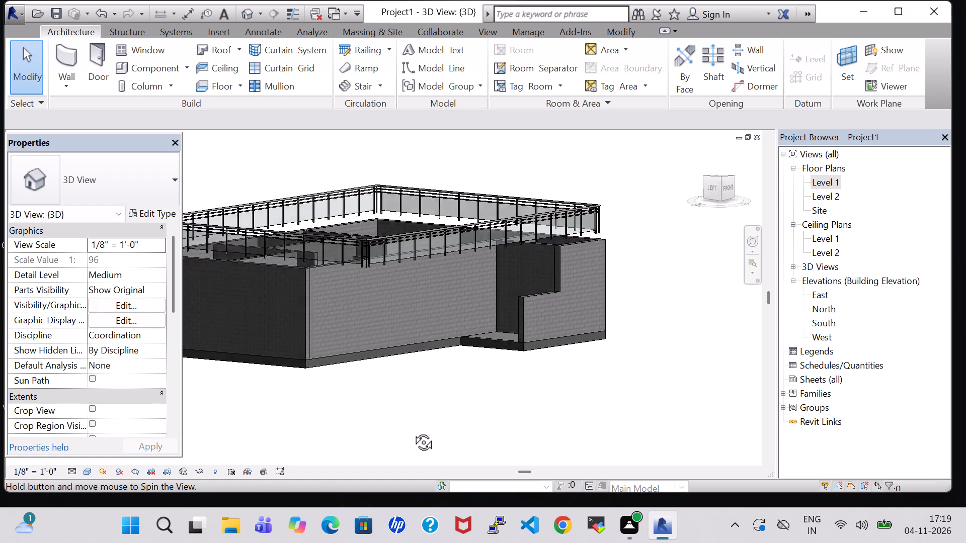
{"action": "middle_click_drag", "start_coordinate": [412, 431], "coordinate": [347, 457]}
{"action": "middle_click_drag", "start_coordinate": [645, 367], "coordinate": [613, 394], "text": "shift"}
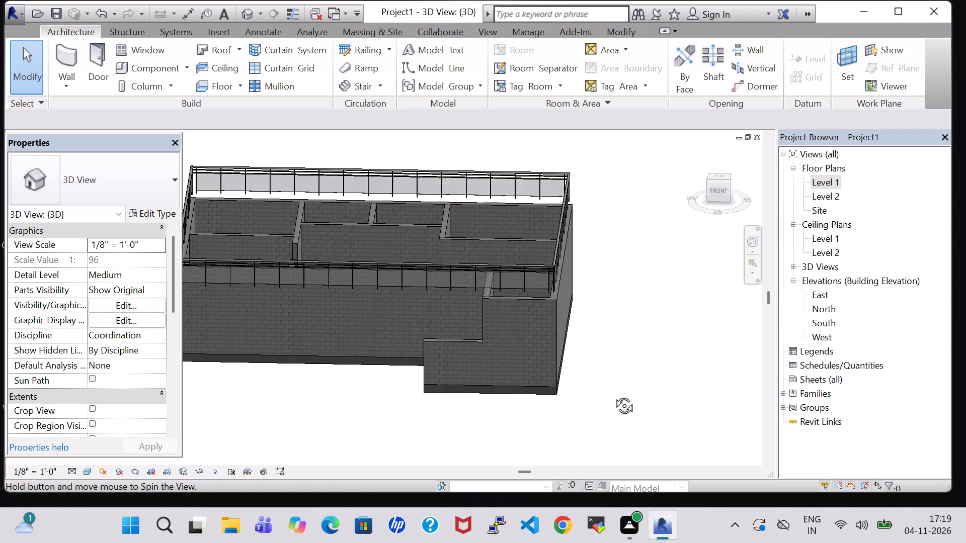
{"action": "middle_click_drag", "start_coordinate": [613, 394], "coordinate": [621, 375], "text": "shift"}
{"action": "middle_click_drag", "start_coordinate": [620, 371], "coordinate": [703, 373]}
{"action": "middle_click_drag", "start_coordinate": [702, 373], "coordinate": [696, 357], "text": "shift"}
On Level 1, place a Single-Flush 30" x 84" door between the west bedroom and bathroom, hinged north, swinging into the bathroom, about 5'-7" from its south wall.
{"action": "double_click", "coordinate": [836, 180]}
{"action": "scroll", "coordinate": [411, 250], "scroll_direction": "down", "scroll_amount": 4}
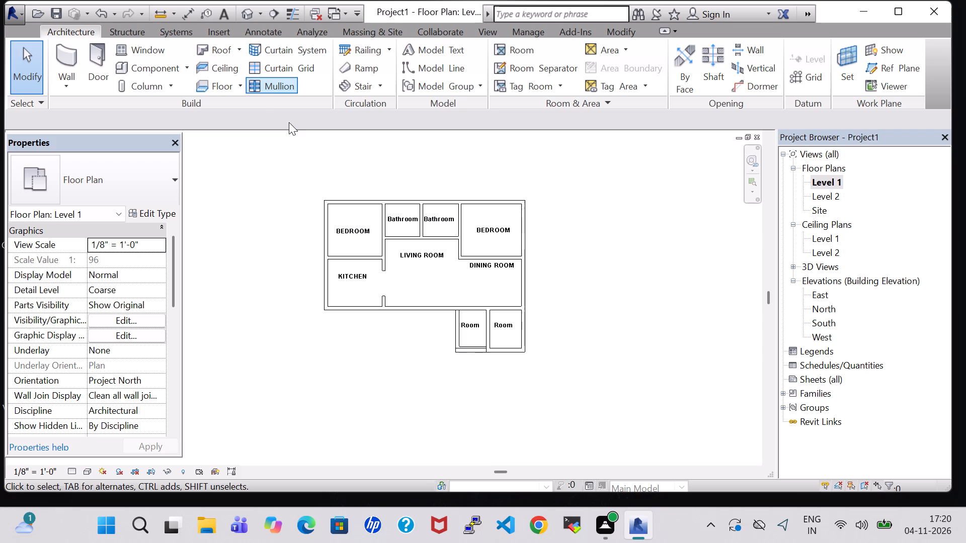
{"action": "left_click", "coordinate": [94, 60]}
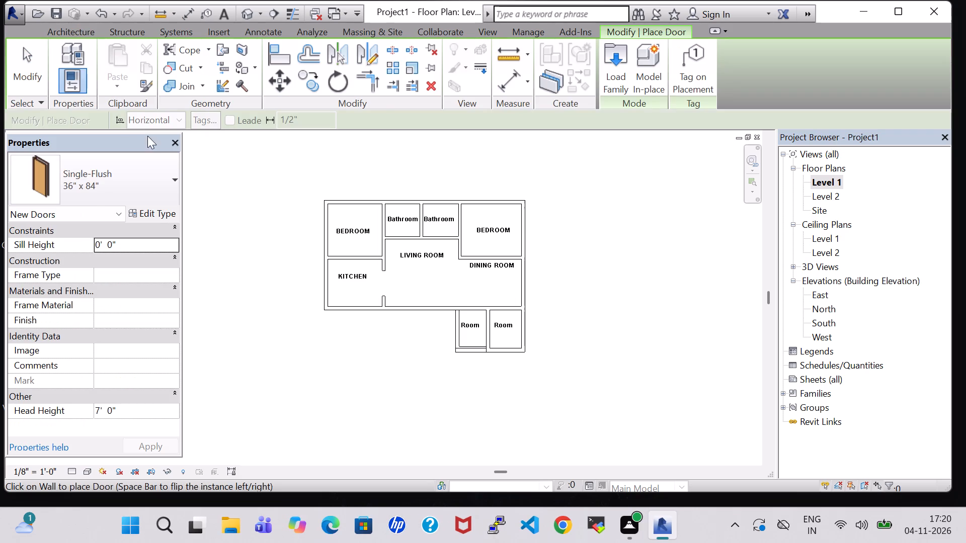
{"action": "scroll", "coordinate": [384, 278], "scroll_direction": "up", "scroll_amount": 5}
{"action": "left_click", "coordinate": [135, 185]}
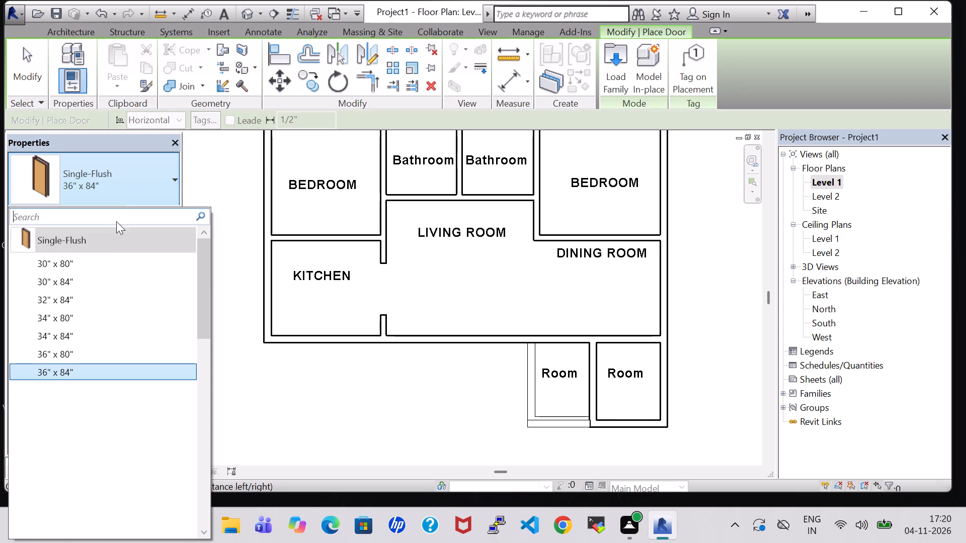
{"action": "left_click", "coordinate": [95, 283]}
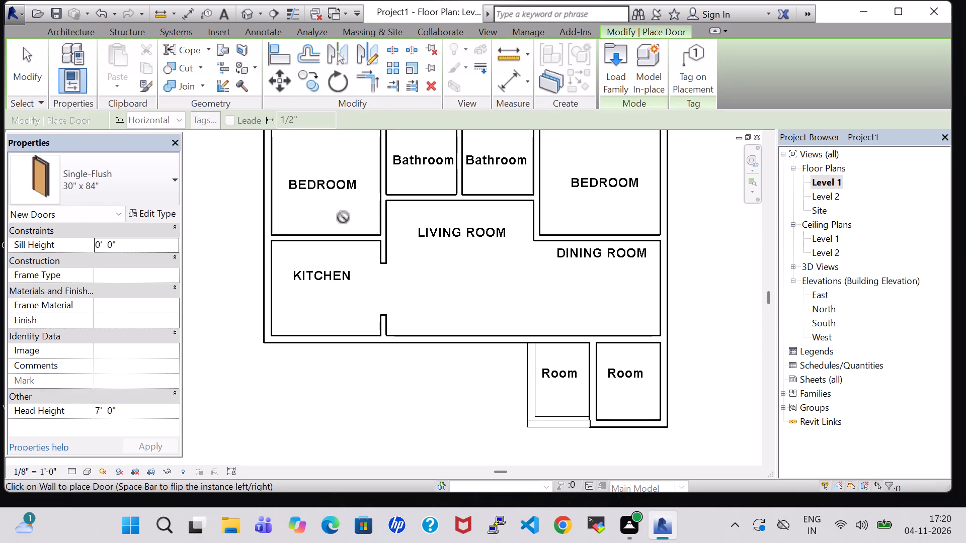
{"action": "left_click", "coordinate": [160, 217]}
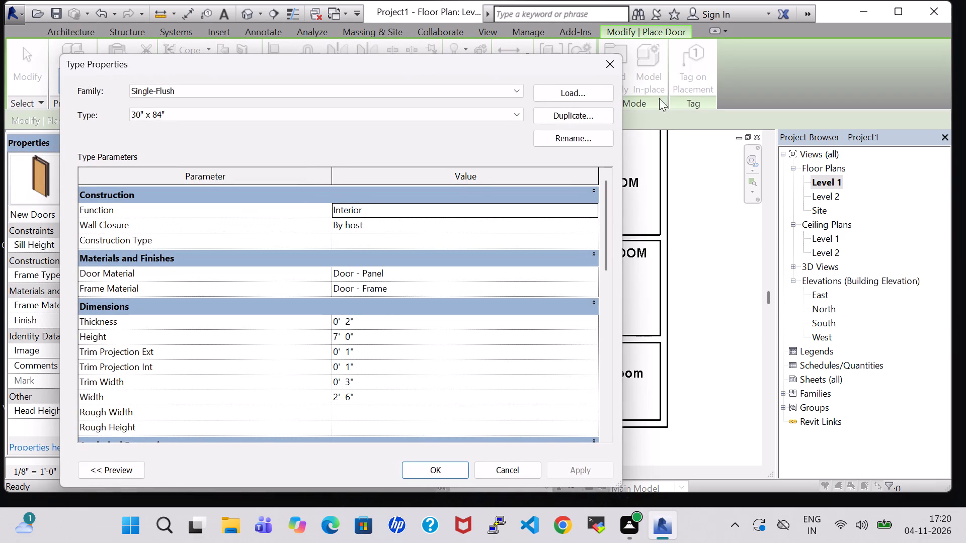
{"action": "left_click", "coordinate": [621, 64]}
{"action": "scroll", "coordinate": [451, 180], "scroll_direction": "up", "scroll_amount": 4}
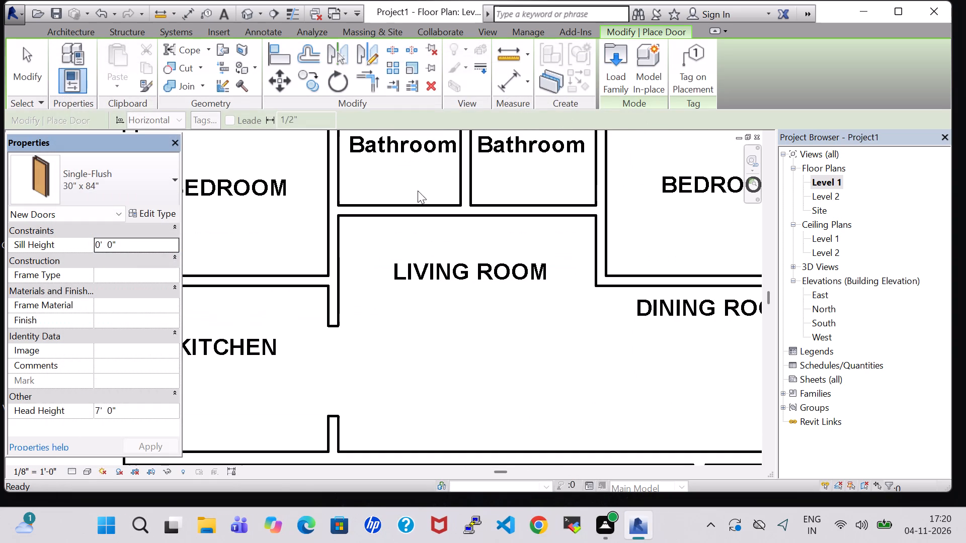
{"action": "middle_click_drag", "start_coordinate": [412, 176], "coordinate": [433, 323]}
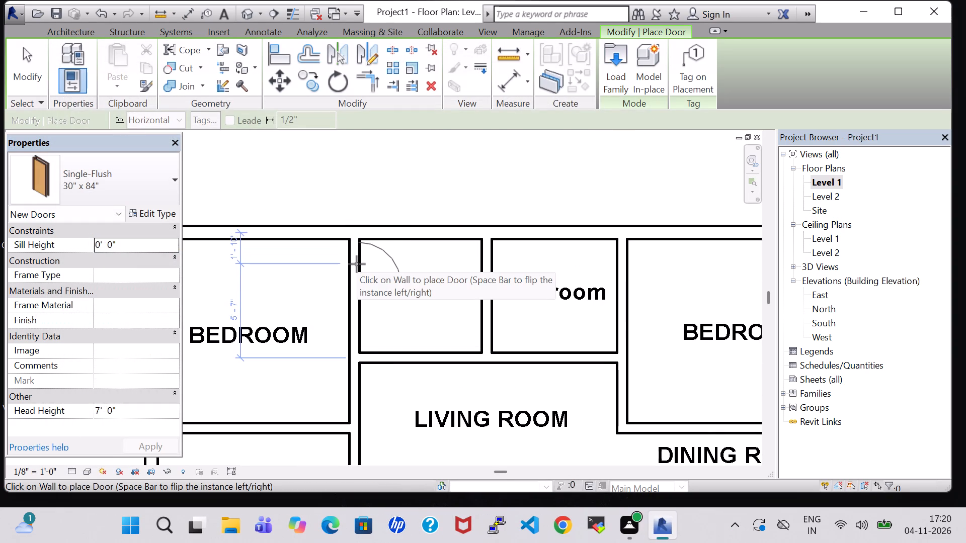
{"action": "key", "text": "space"}
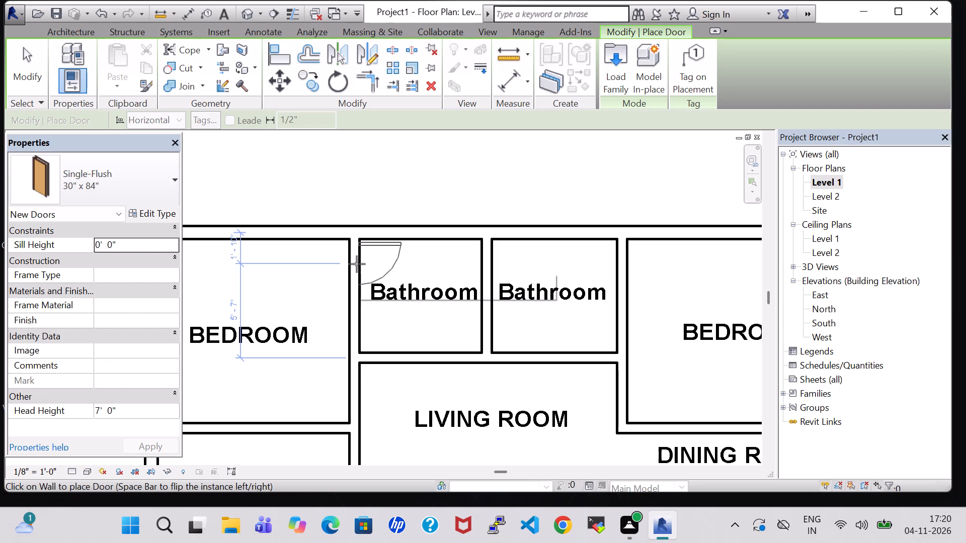
{"action": "left_click", "coordinate": [357, 264]}
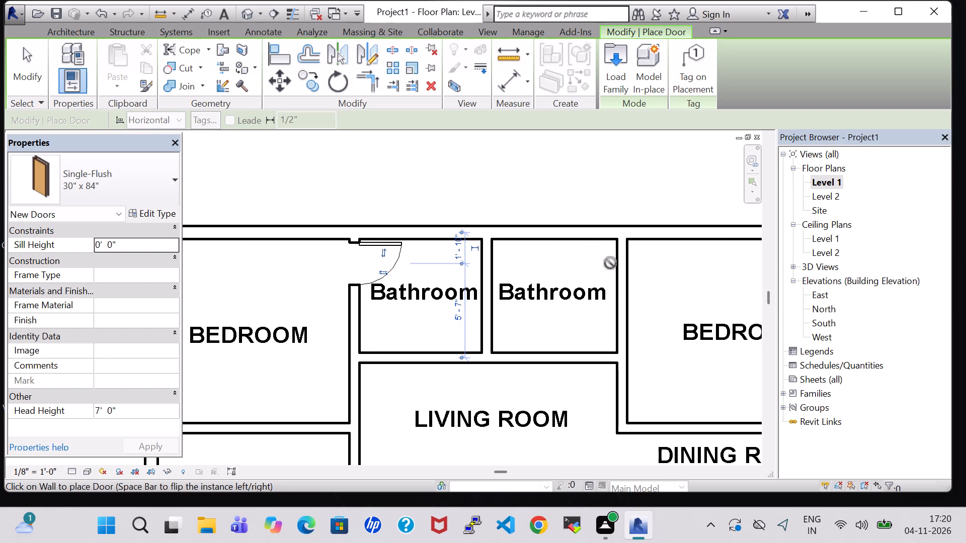
Place a mirrored 30" x 84" door between the east bathroom and bedroom, hinged north and swinging into the bathroom, about 5'-7" from its south wall.
{"action": "key", "text": "space"}
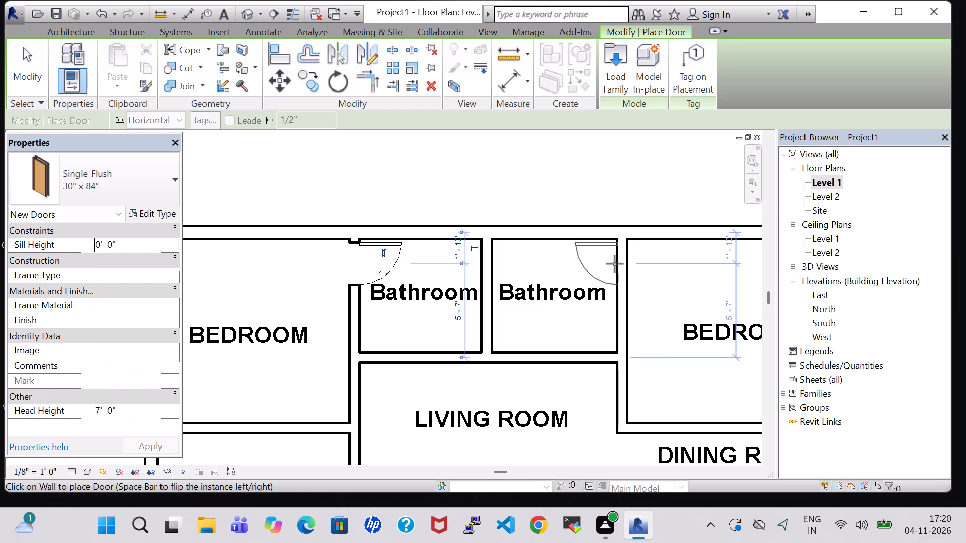
{"action": "left_click", "coordinate": [615, 264]}
{"action": "key", "text": "Escape"}
{"action": "key", "text": "Escape"}
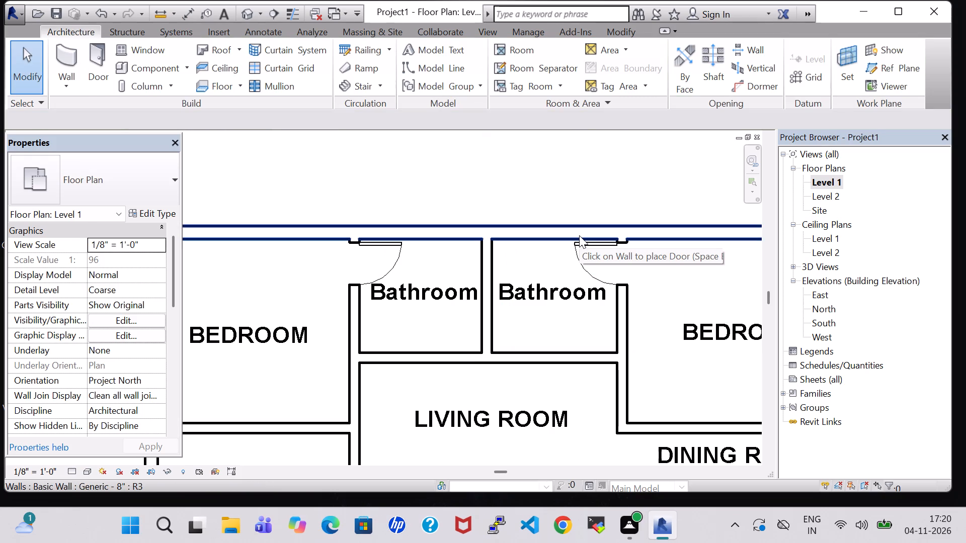
Place a 30" x 84" door between the dining room and the southeast room, swinging into the small room, about 2'-2" from its west wall.
{"action": "scroll", "coordinate": [577, 295], "scroll_direction": "down", "scroll_amount": 3}
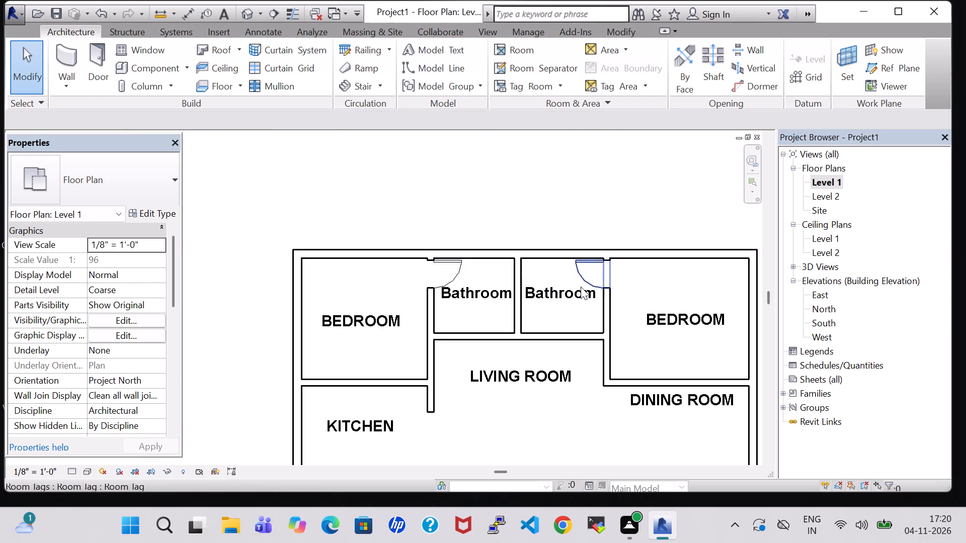
{"action": "middle_click_drag", "start_coordinate": [590, 211], "coordinate": [545, 195]}
{"action": "middle_click_drag", "start_coordinate": [596, 361], "coordinate": [579, 267]}
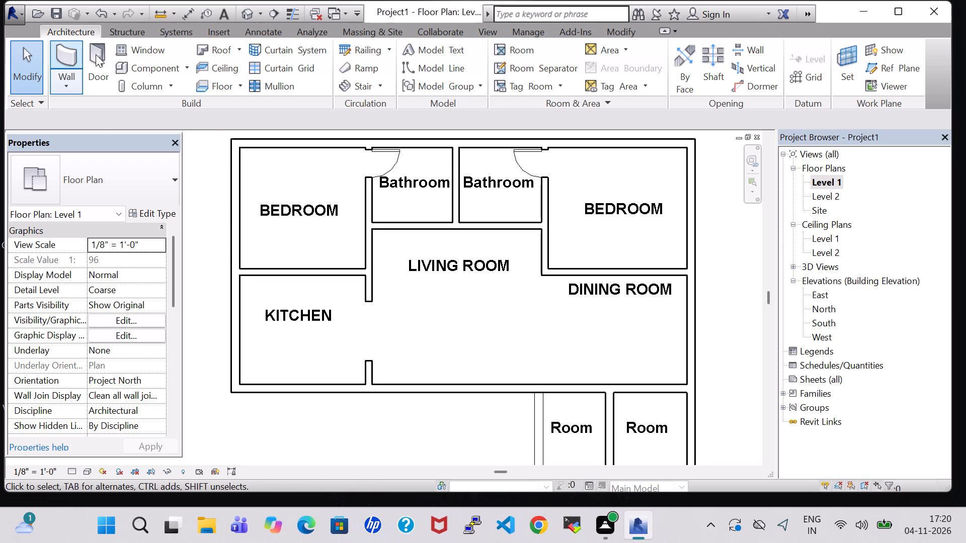
{"action": "left_click", "coordinate": [100, 52]}
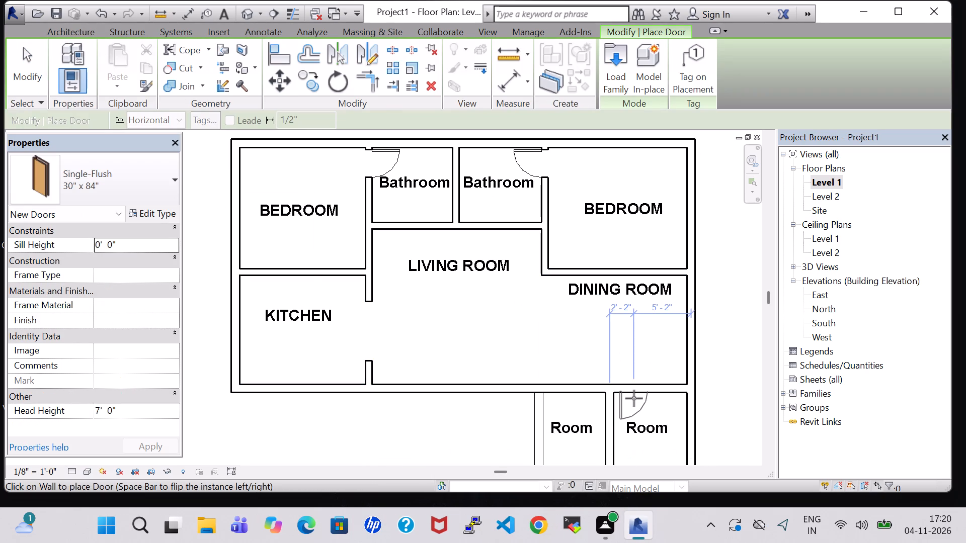
{"action": "left_click", "coordinate": [634, 398]}
{"action": "middle_click_drag", "start_coordinate": [576, 429], "coordinate": [584, 349]}
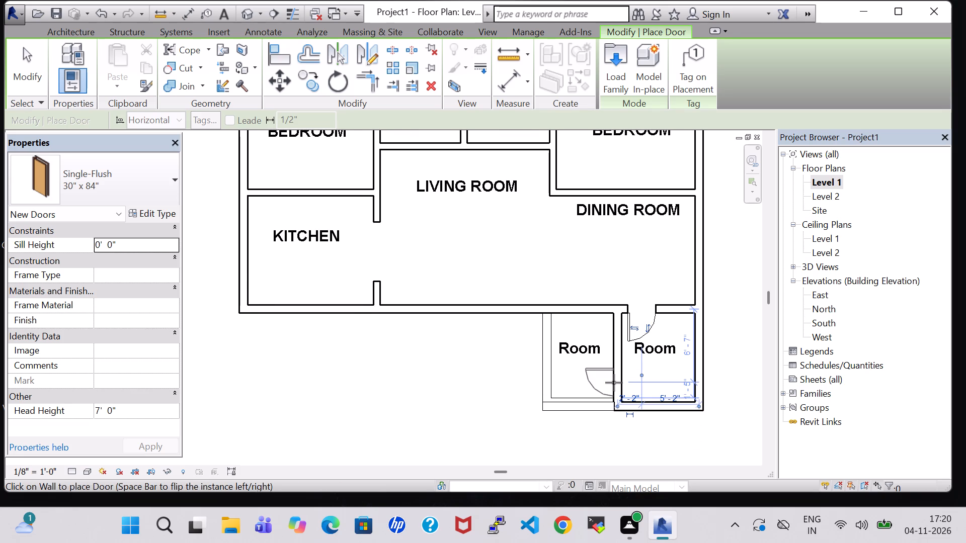
Place a 30" x 84" door between the two small south rooms, hinged south and swinging into the east one, about 6'-7" from the north wall.
{"action": "key", "text": "space"}
{"action": "key", "text": "space"}
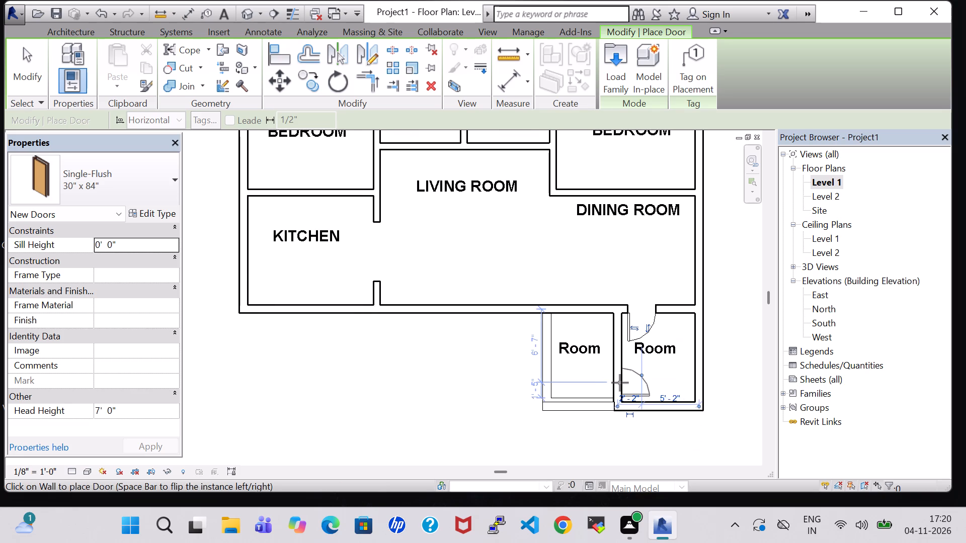
{"action": "left_click", "coordinate": [620, 383]}
{"action": "key", "text": "Escape"}
{"action": "key", "text": "Escape"}
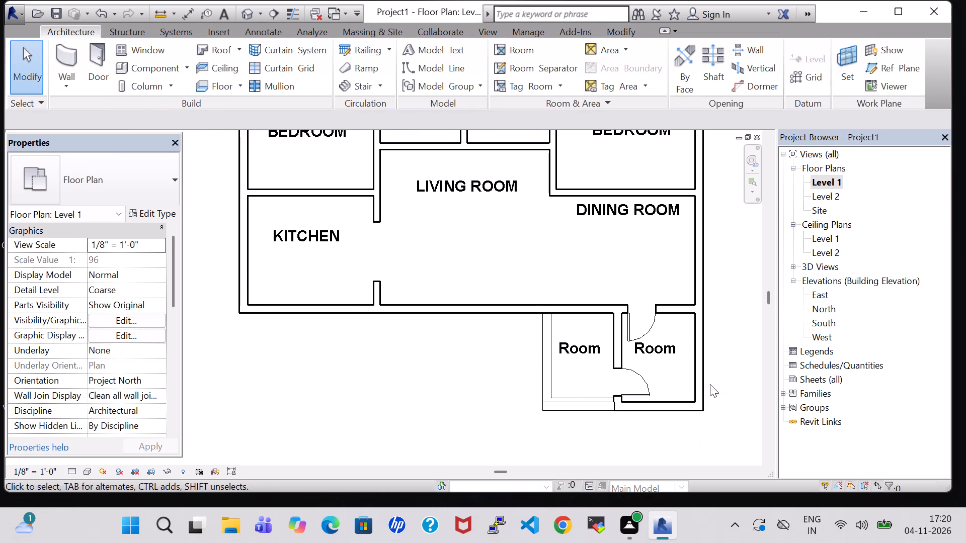
Load the residential door family Door-Interior-Double-Sliding-2_Panel-Wood in the 48" x 80" type.
{"action": "scroll", "coordinate": [533, 290], "scroll_direction": "down", "scroll_amount": 2}
{"action": "middle_click_drag", "start_coordinate": [497, 277], "coordinate": [443, 341]}
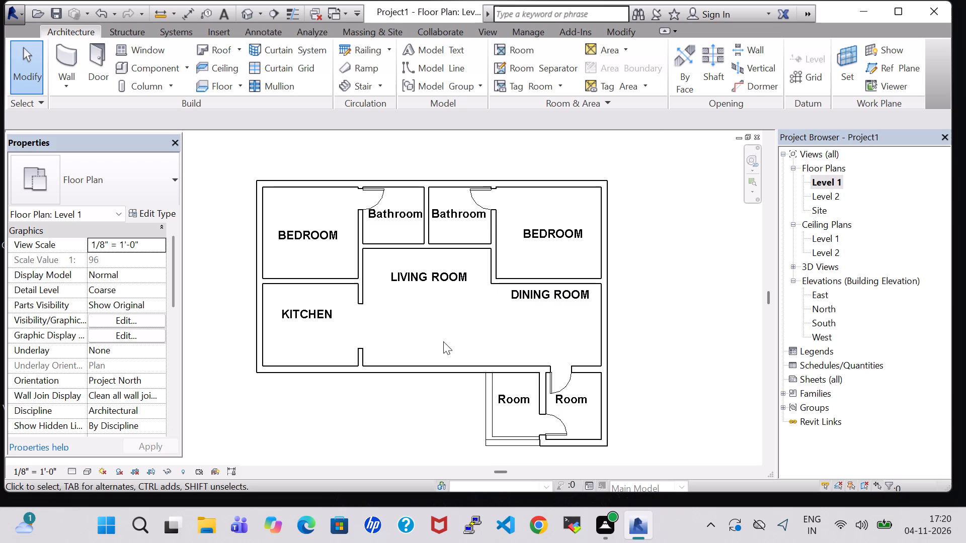
{"action": "middle_click_drag", "start_coordinate": [505, 330], "coordinate": [517, 303]}
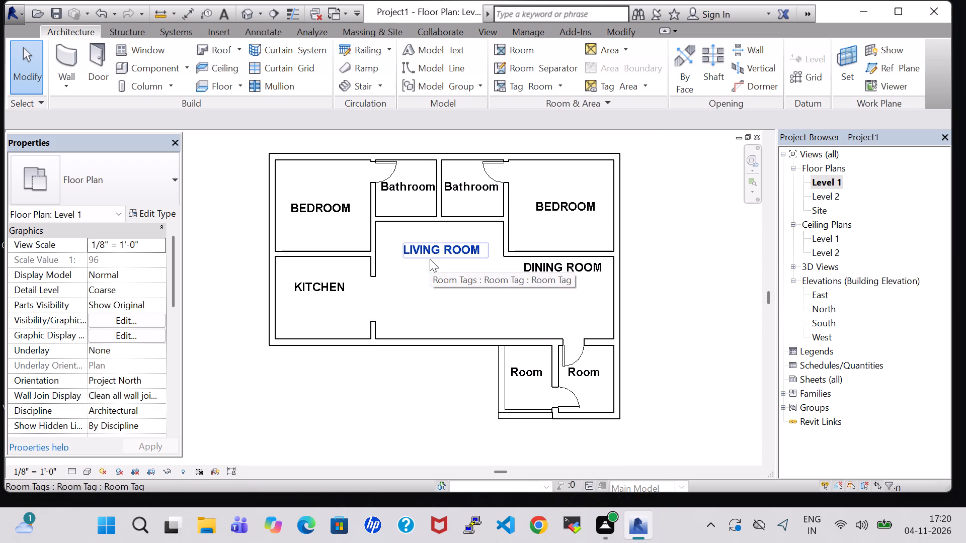
{"action": "left_click", "coordinate": [102, 59]}
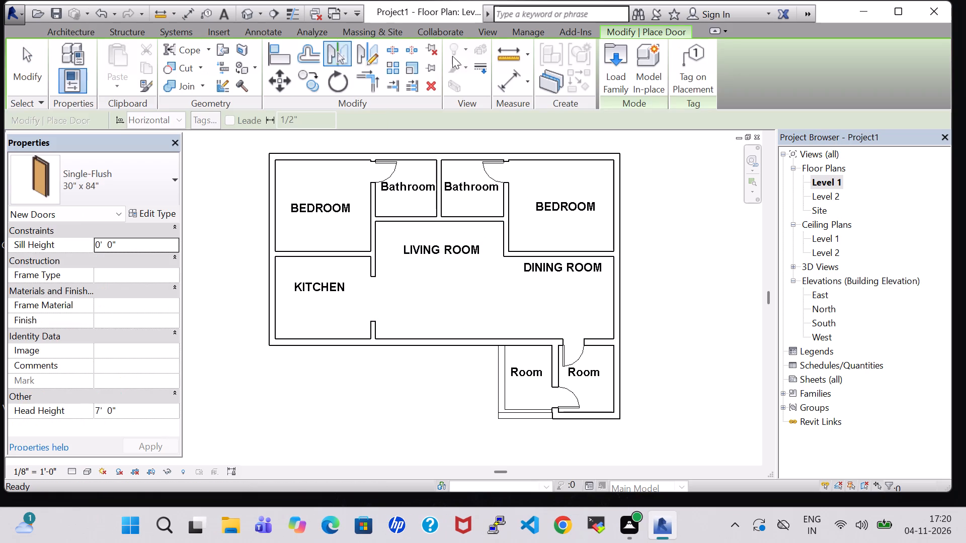
{"action": "left_click", "coordinate": [610, 65]}
{"action": "scroll", "coordinate": [640, 243], "scroll_direction": "down", "scroll_amount": 1}
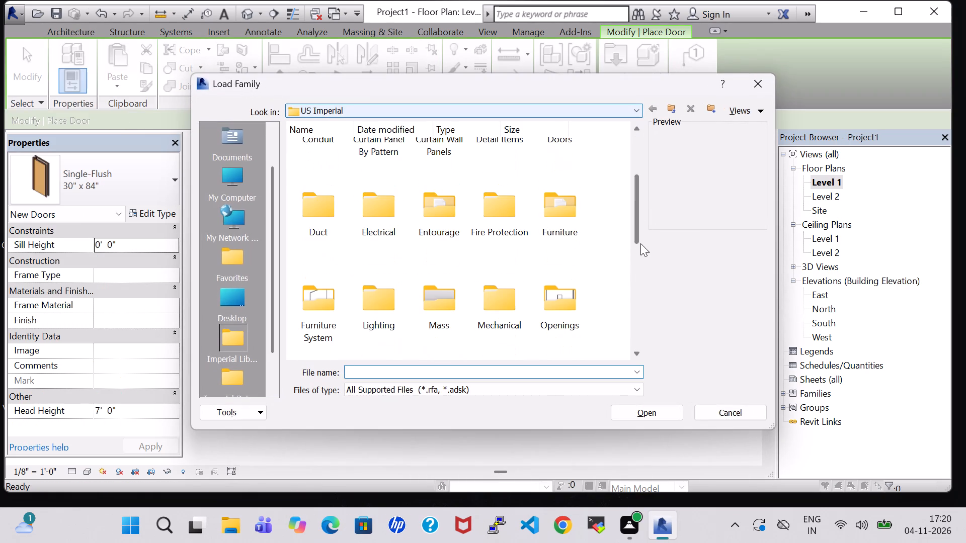
{"action": "scroll", "coordinate": [587, 211], "scroll_direction": "up", "scroll_amount": 1}
{"action": "double_click", "coordinate": [556, 249]}
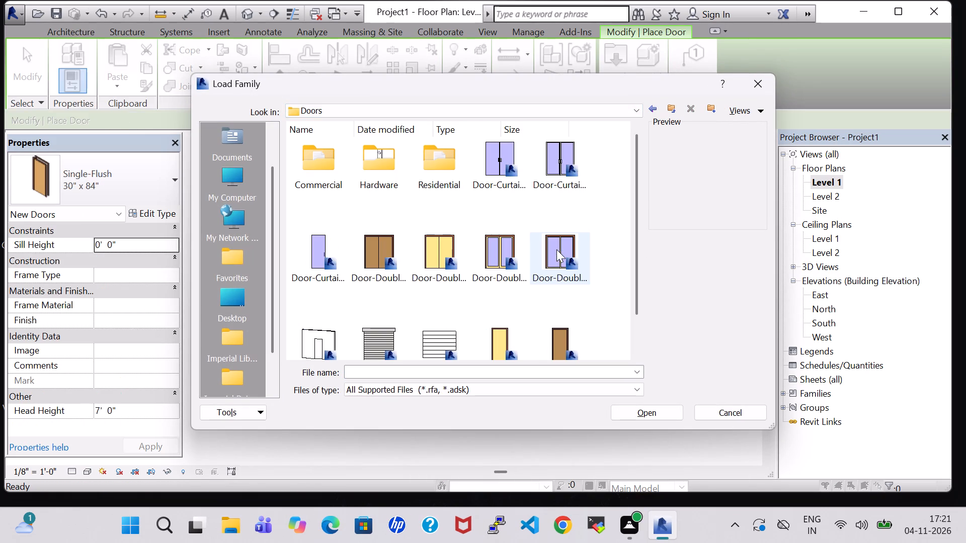
{"action": "double_click", "coordinate": [441, 164]}
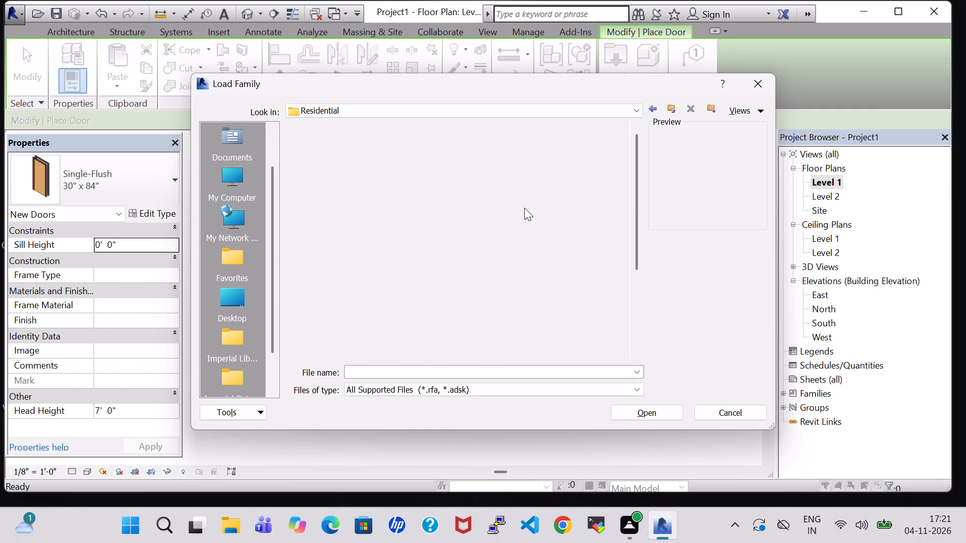
{"action": "scroll", "coordinate": [524, 208], "scroll_direction": "down", "scroll_amount": 3}
{"action": "scroll", "coordinate": [538, 207], "scroll_direction": "up", "scroll_amount": 1}
{"action": "left_click", "coordinate": [554, 244]}
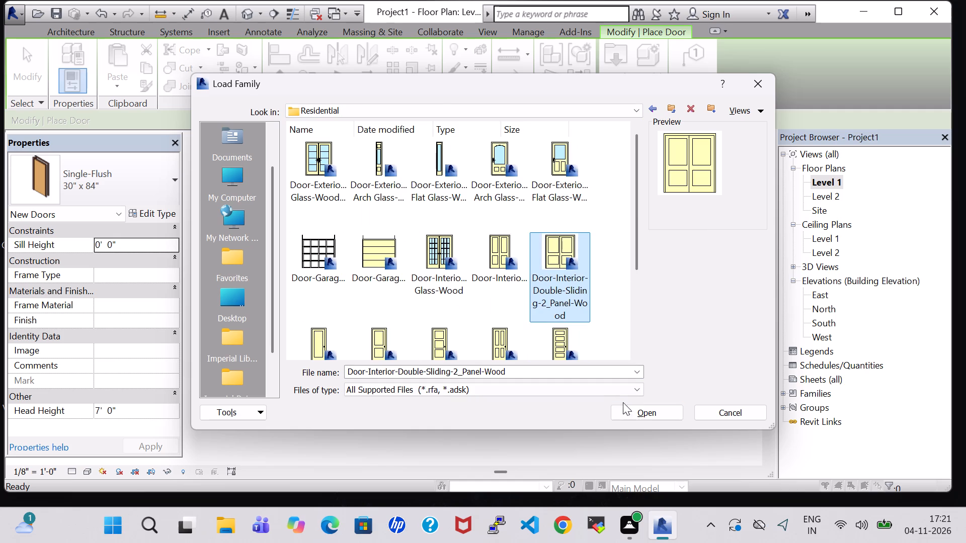
{"action": "left_click", "coordinate": [628, 407]}
{"action": "left_click", "coordinate": [443, 223]}
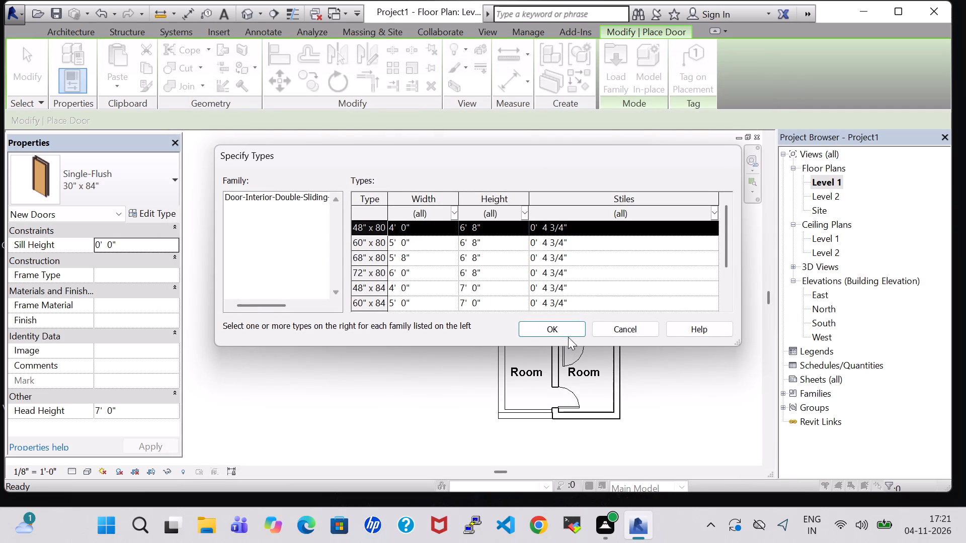
{"action": "left_click", "coordinate": [568, 335]}
Place the 48" x 80" double sliding door in the wall north of the small southwest room, centred about 3'-0" from each side.
{"action": "scroll", "coordinate": [536, 346], "scroll_direction": "up", "scroll_amount": 5}
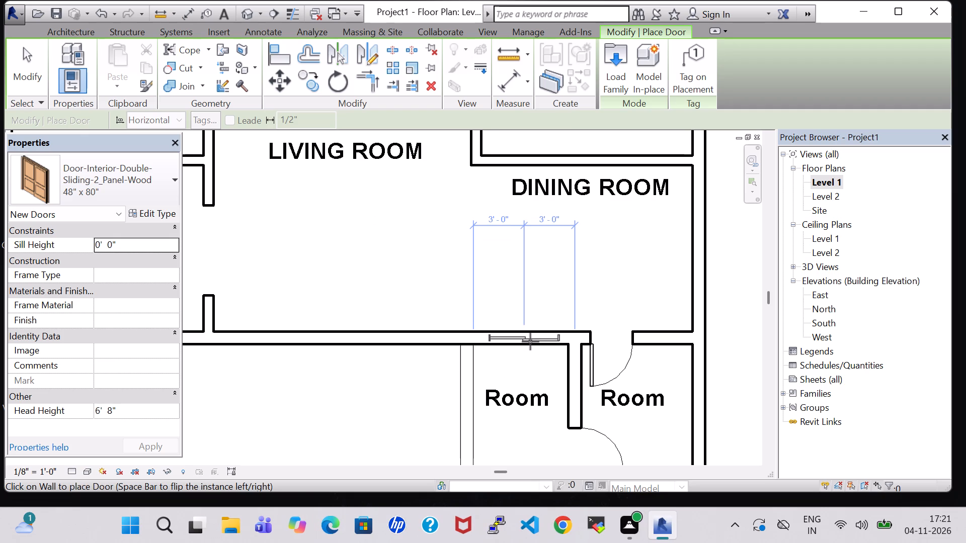
{"action": "left_click", "coordinate": [530, 341]}
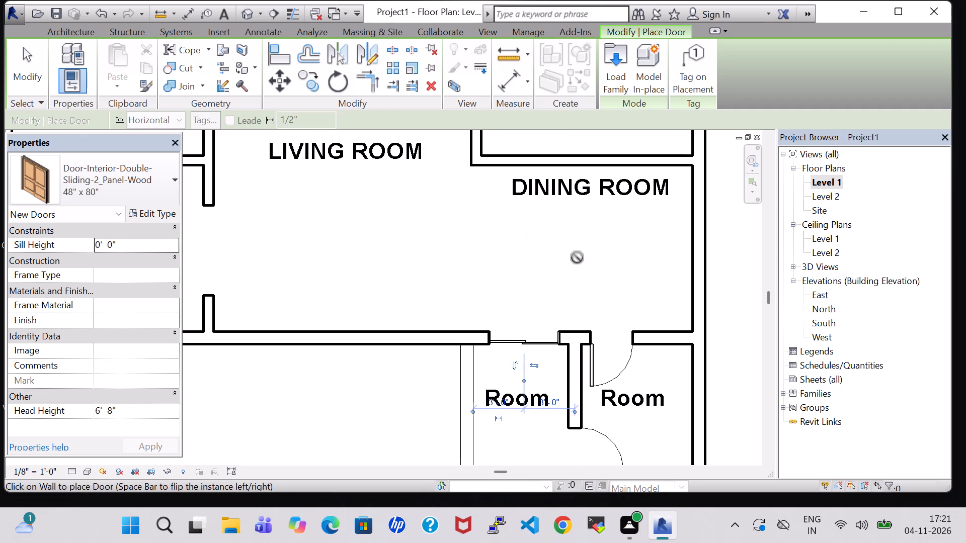
{"action": "key", "text": "Escape"}
{"action": "key", "text": "Escape"}
Set the double sliding door's type width to 5'-0".
{"action": "left_click", "coordinate": [530, 344]}
{"action": "left_click", "coordinate": [138, 216]}
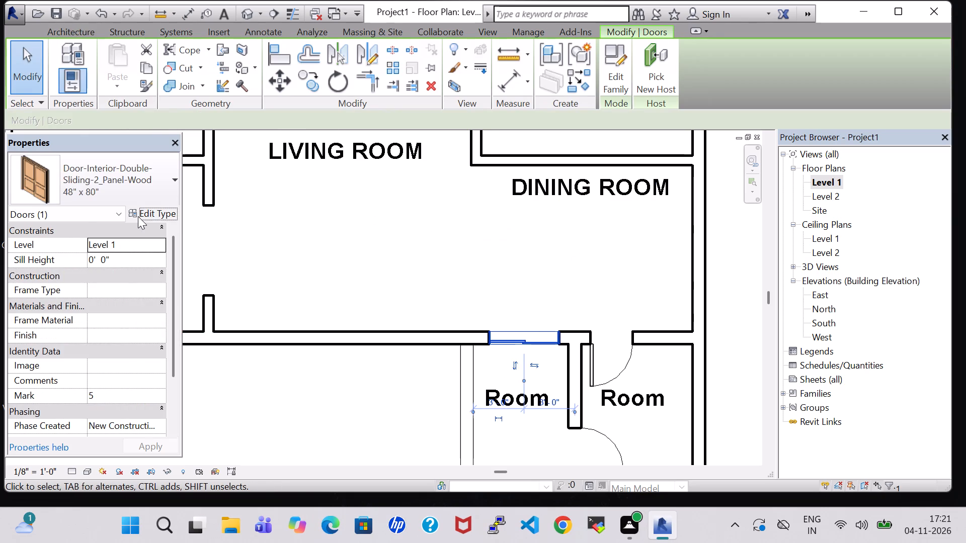
{"action": "left_click", "coordinate": [337, 338]}
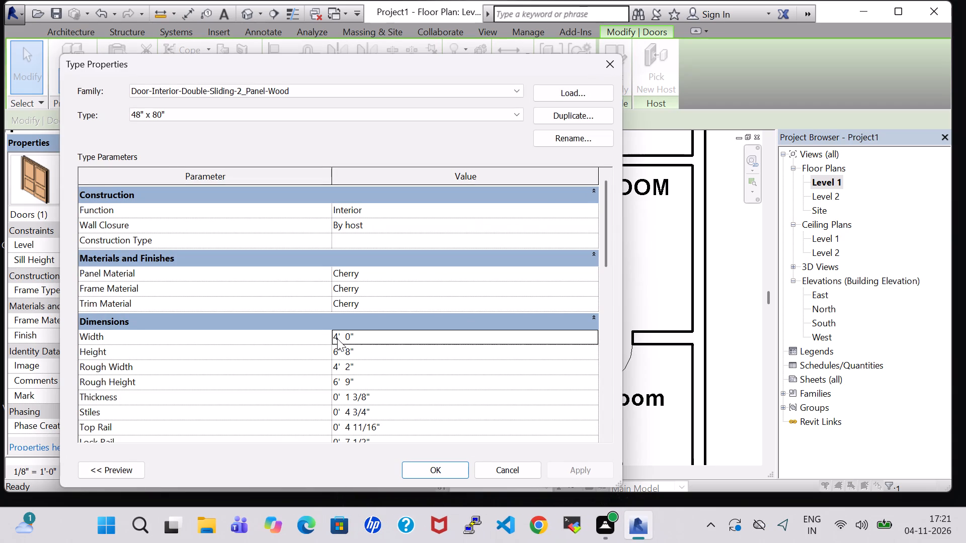
{"action": "key", "text": "Right"}
{"action": "key", "text": "BackSpace"}
{"action": "key", "text": "5"}
{"action": "key", "text": "Return"}
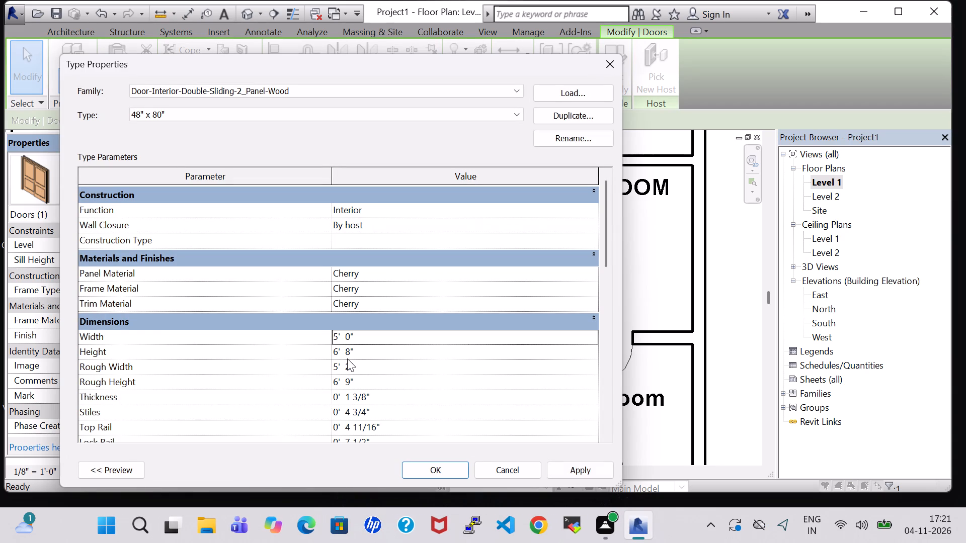
{"action": "left_click", "coordinate": [572, 462]}
{"action": "left_click", "coordinate": [442, 465]}
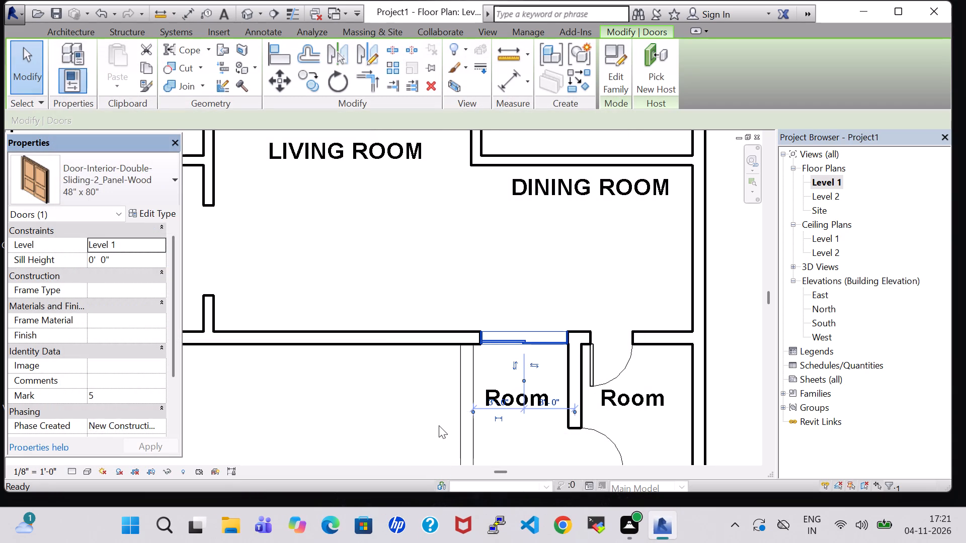
Nudge the double sliding door slightly west along its wall.
{"action": "key", "text": "Left"}
{"action": "left_click", "coordinate": [439, 425]}
{"action": "left_click", "coordinate": [521, 345]}
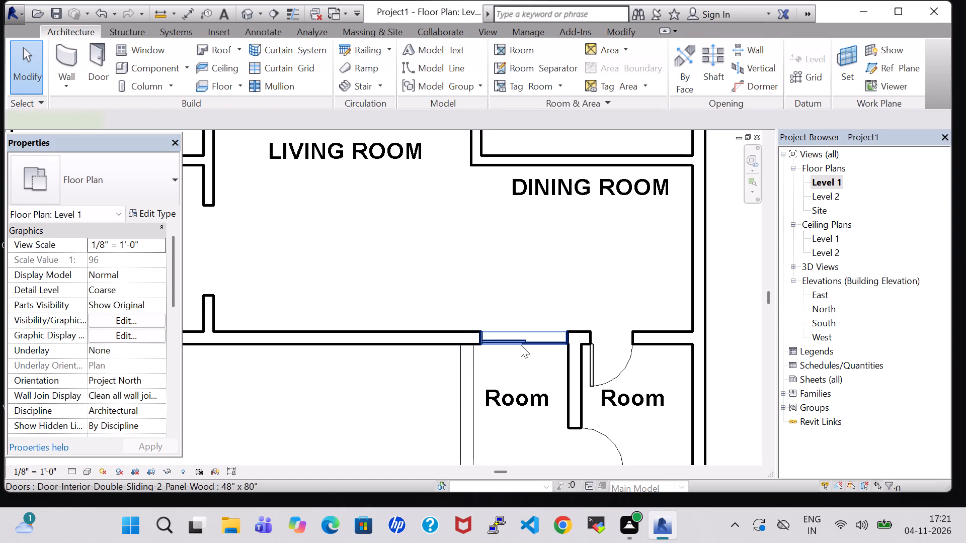
{"action": "key", "text": "Left"}
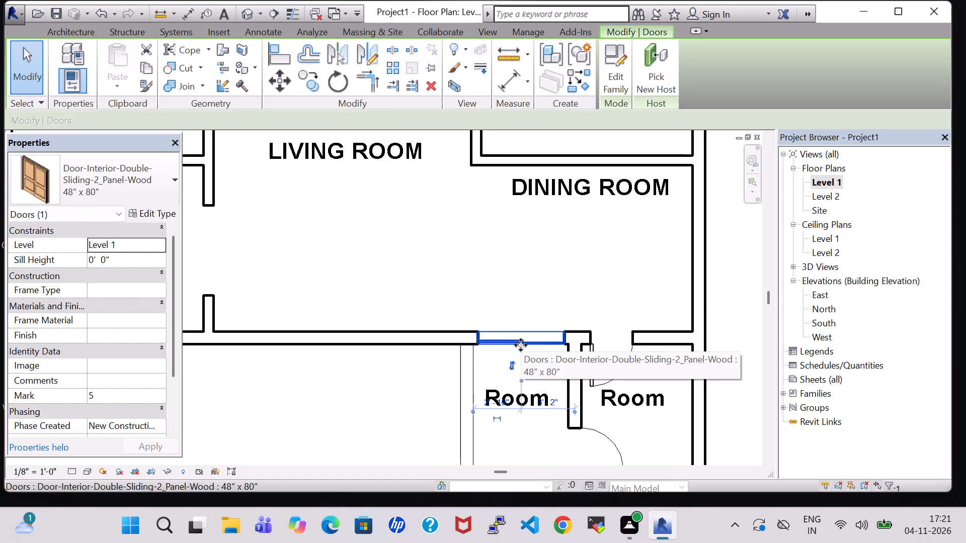
{"action": "left_click", "coordinate": [310, 395]}
Load the residential door family Door-Interior-Single-4_Panel-Wood in the 30" x 80" type.
{"action": "scroll", "coordinate": [448, 282], "scroll_direction": "down", "scroll_amount": 2}
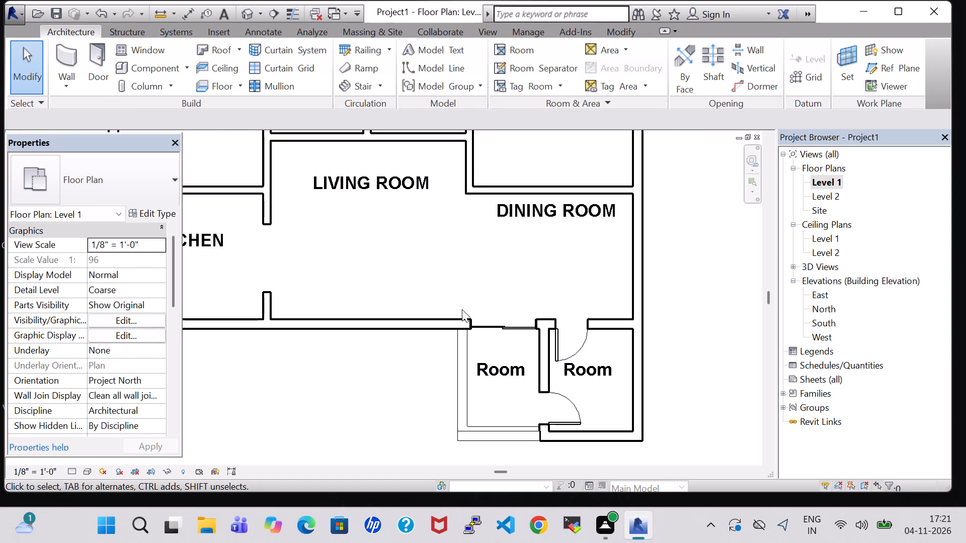
{"action": "scroll", "coordinate": [458, 293], "scroll_direction": "down", "scroll_amount": 1}
{"action": "middle_click_drag", "start_coordinate": [490, 267], "coordinate": [474, 293]}
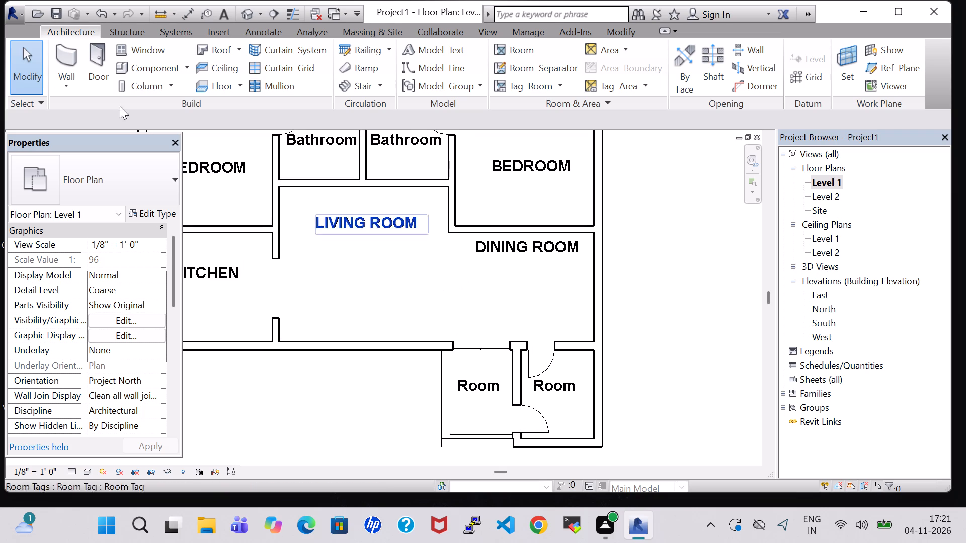
{"action": "left_click", "coordinate": [86, 57]}
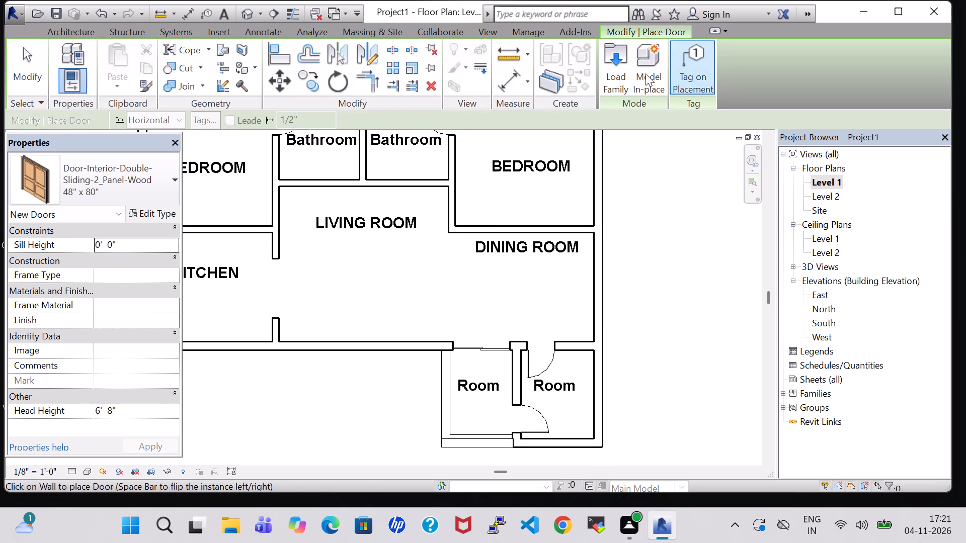
{"action": "left_click", "coordinate": [627, 81]}
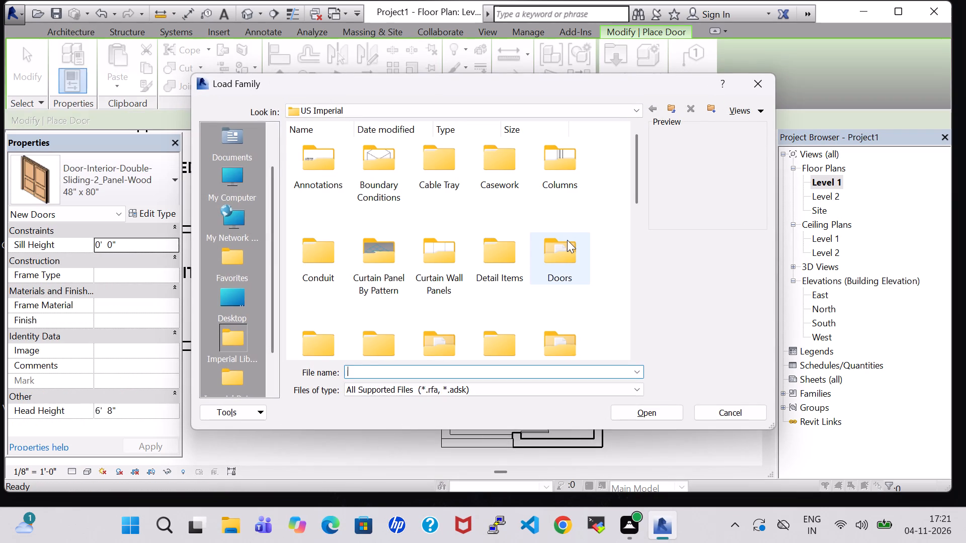
{"action": "double_click", "coordinate": [567, 240]}
{"action": "double_click", "coordinate": [416, 172]}
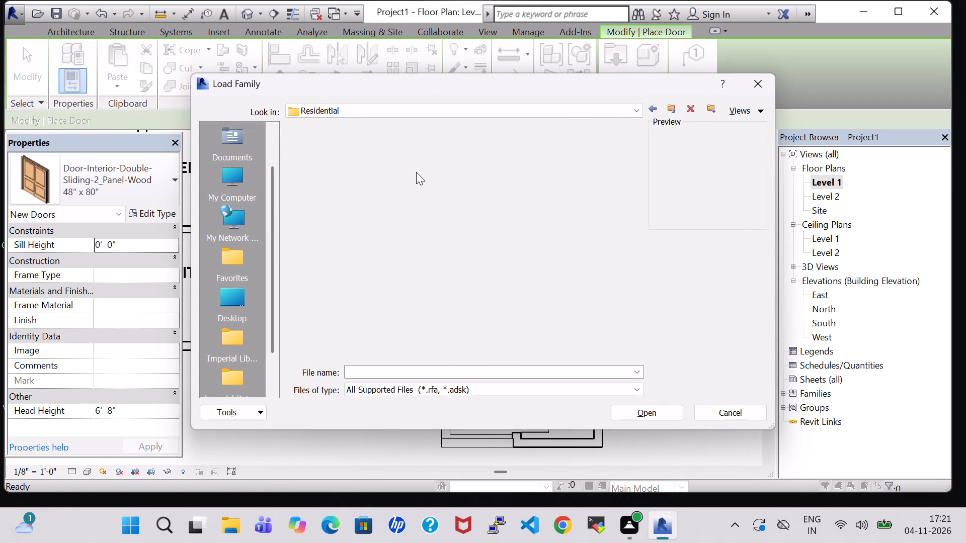
{"action": "scroll", "coordinate": [432, 180], "scroll_direction": "down", "scroll_amount": 1}
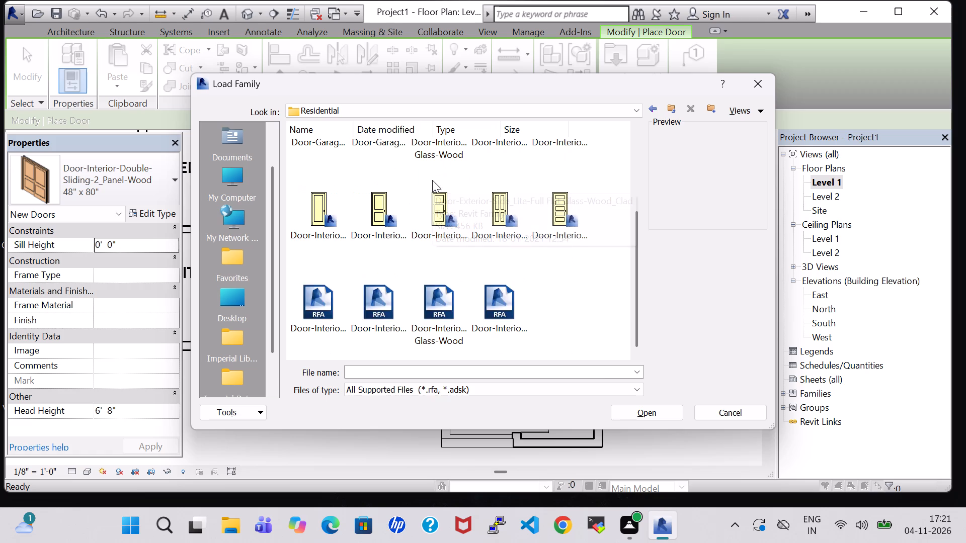
{"action": "left_click", "coordinate": [443, 307]}
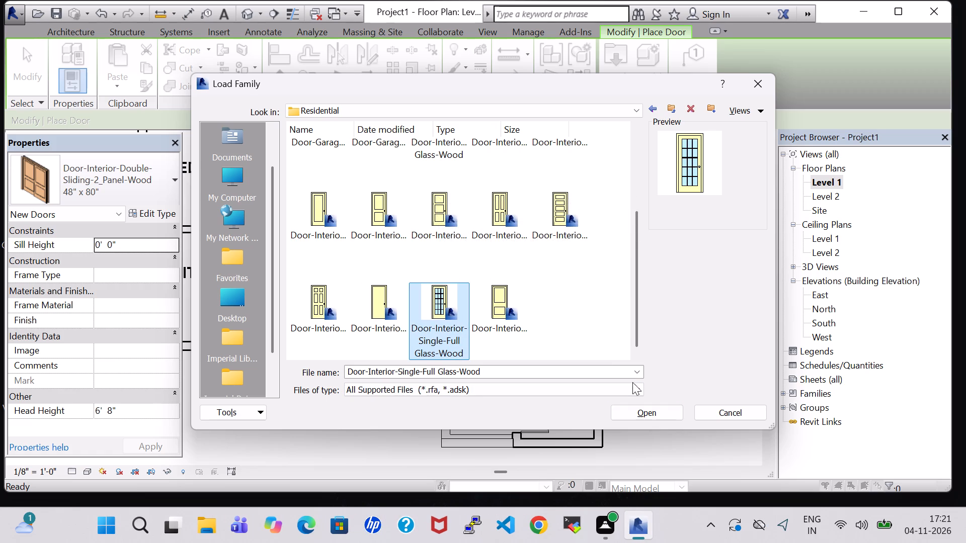
{"action": "left_click", "coordinate": [518, 207]}
{"action": "left_click", "coordinate": [654, 419]}
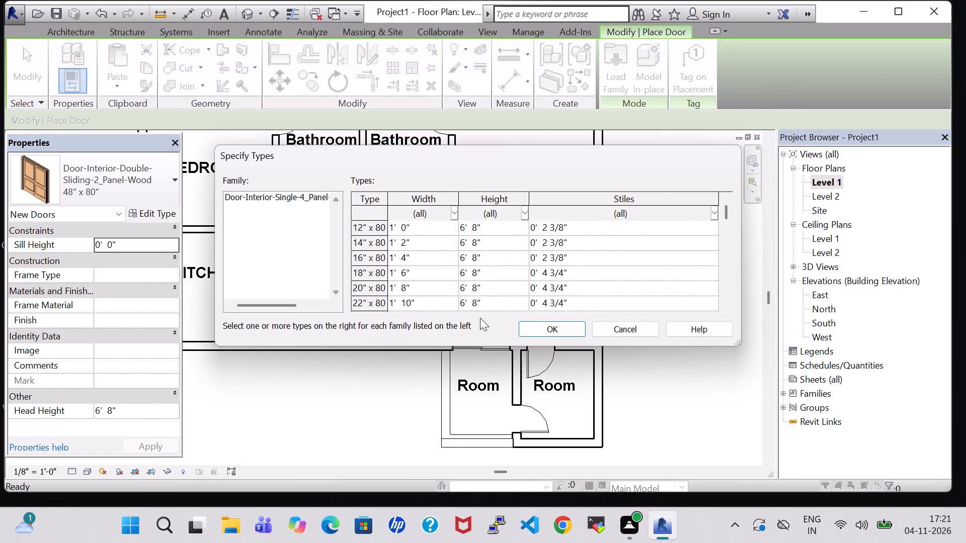
{"action": "left_click", "coordinate": [504, 226]}
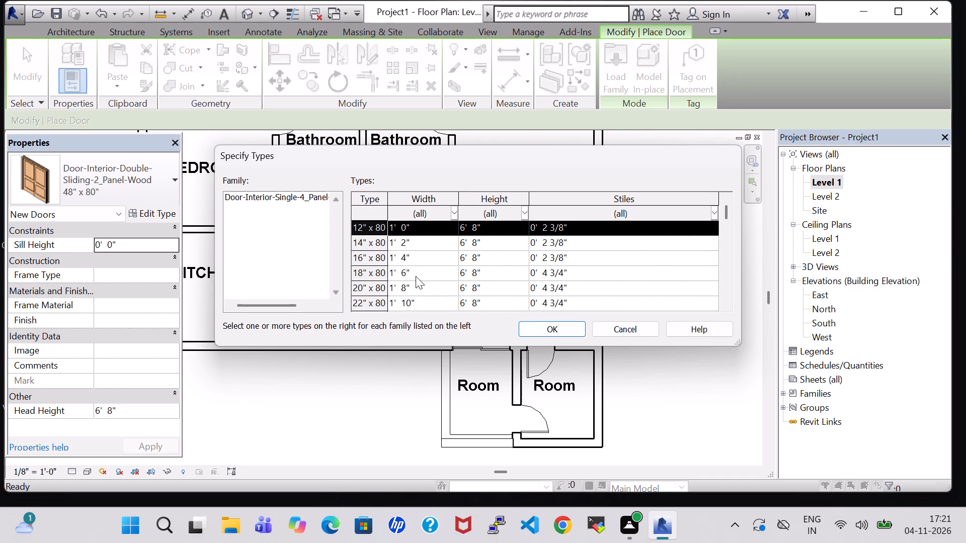
{"action": "scroll", "coordinate": [415, 276], "scroll_direction": "down", "scroll_amount": 2}
{"action": "left_click", "coordinate": [409, 277]}
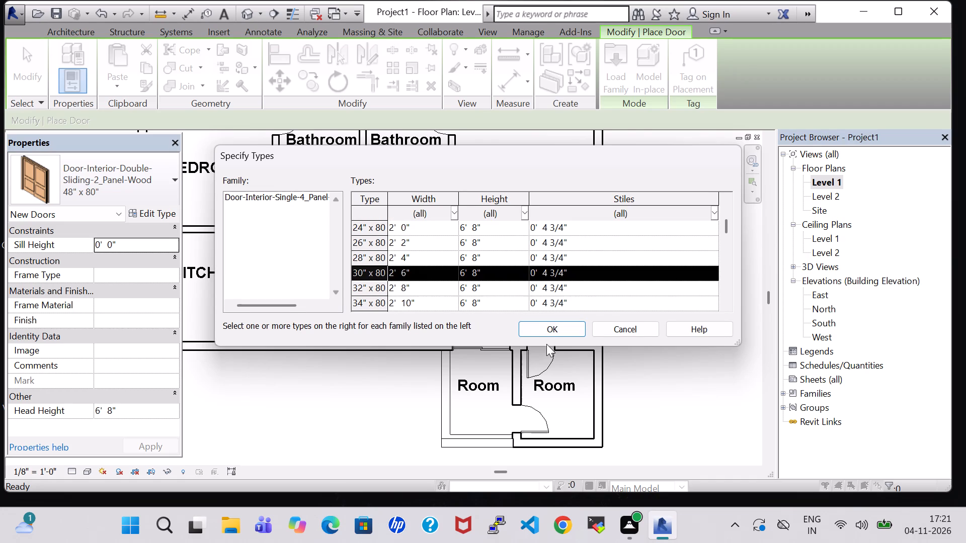
{"action": "left_click", "coordinate": [555, 328]}
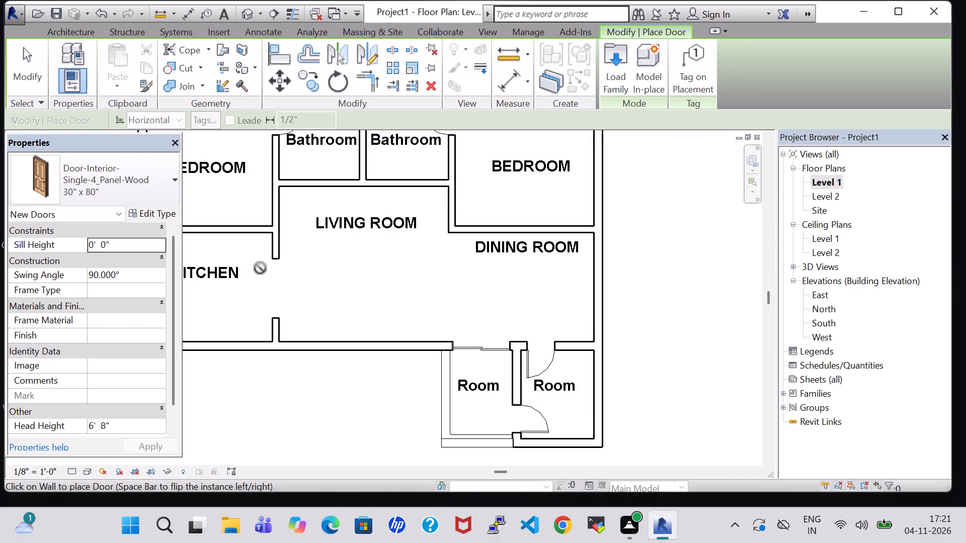
Place the 30" x 80" four-panel door between the living room and west bedroom, hinged south, swinging into the bedroom, about 2'-1" from each adjacent wall.
{"action": "scroll", "coordinate": [247, 249], "scroll_direction": "up", "scroll_amount": 3}
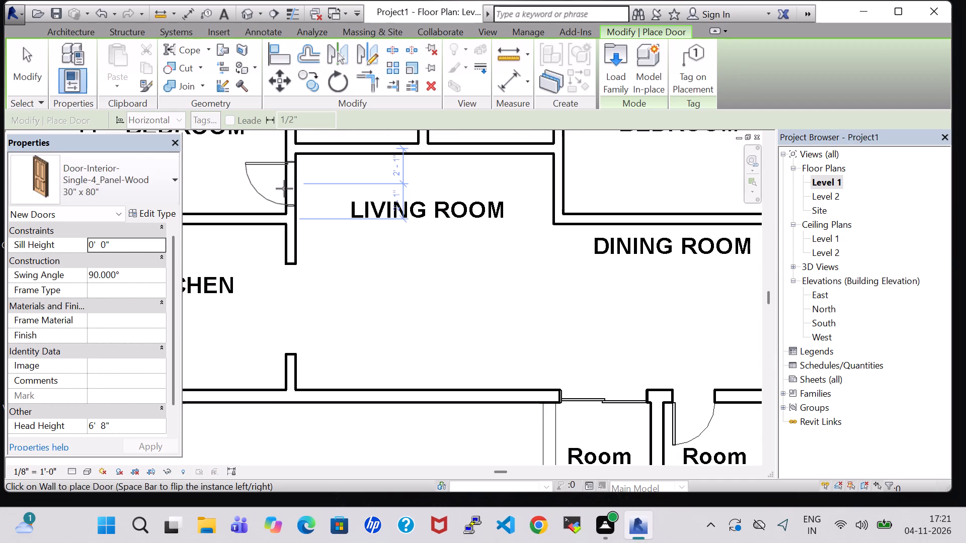
{"action": "key", "text": "space"}
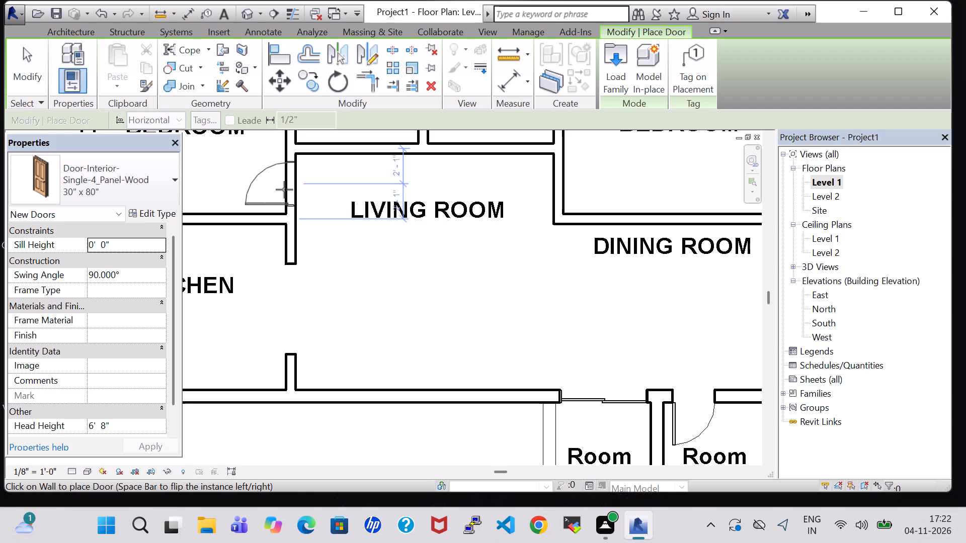
{"action": "left_click", "coordinate": [285, 188]}
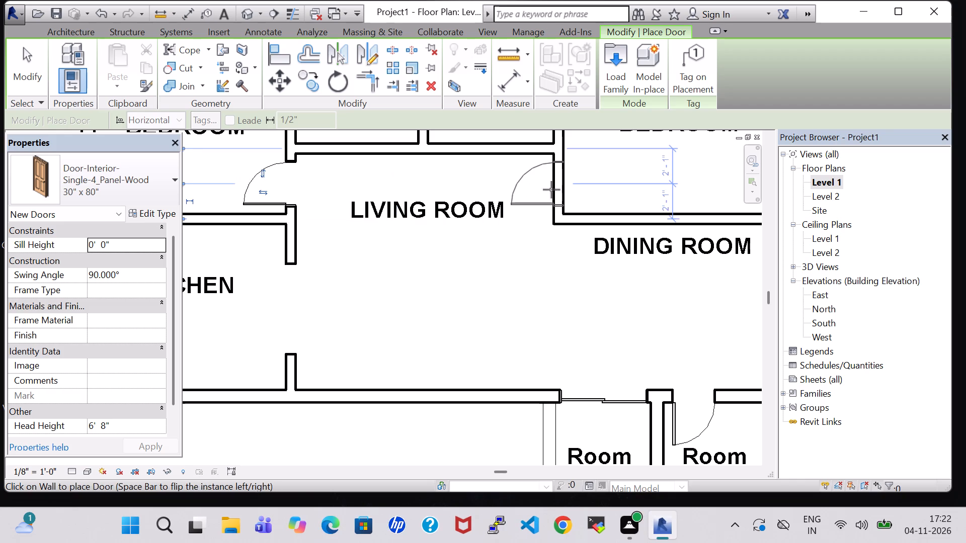
Place a mirrored 30" x 80" four-panel door between the living room and east bedroom, hinged south, swinging into the bedroom, about 2'-1" from each adjacent wall.
{"action": "key", "text": "space"}
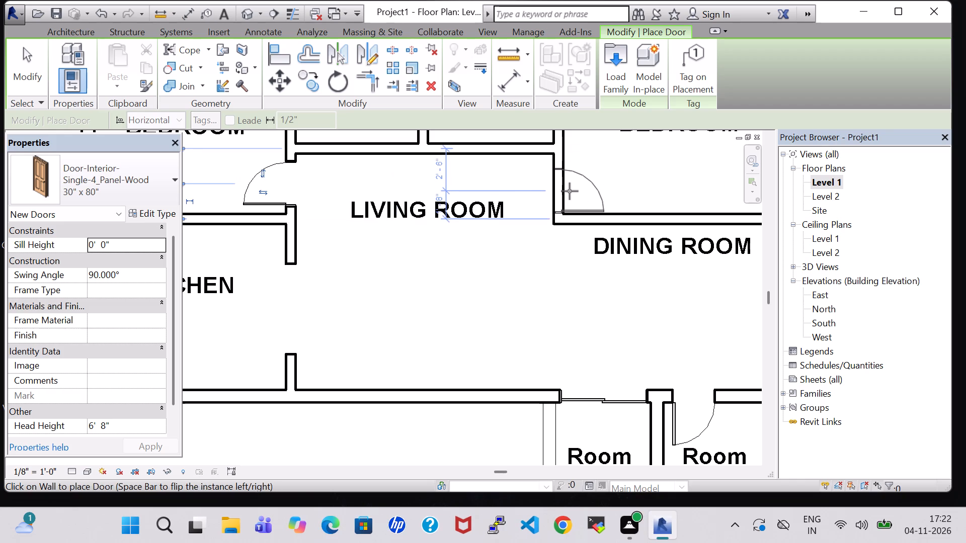
{"action": "left_click", "coordinate": [569, 189]}
{"action": "scroll", "coordinate": [523, 248], "scroll_direction": "down", "scroll_amount": 6}
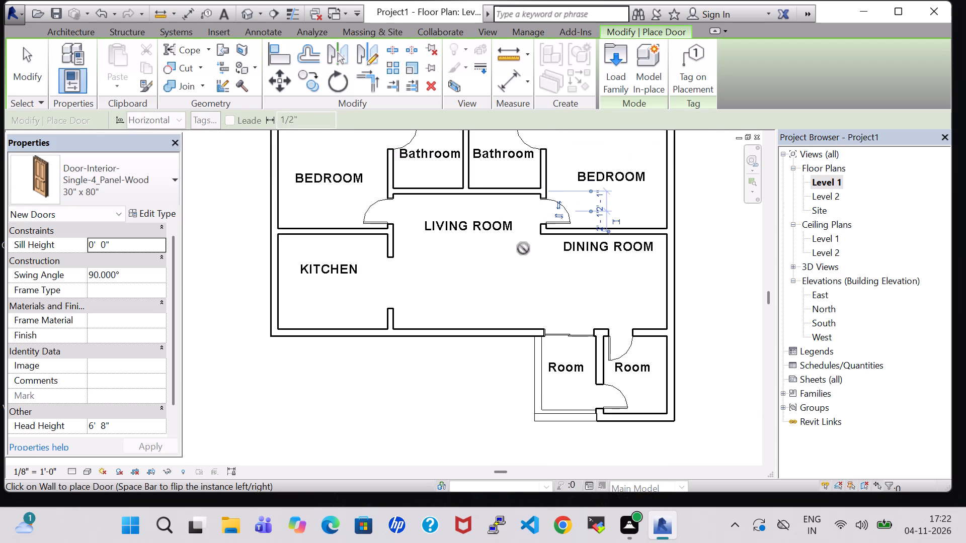
{"action": "scroll", "coordinate": [523, 248], "scroll_direction": "down", "scroll_amount": 1}
{"action": "key", "text": "Escape"}
{"action": "key", "text": "Escape"}
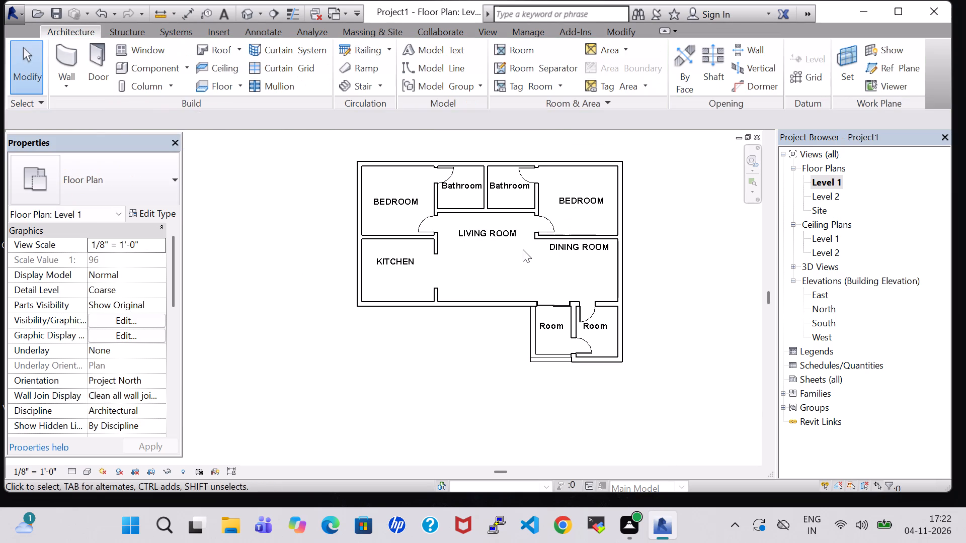
Inspect the interior doors in the 3D view from several angles.
{"action": "left_click", "coordinate": [243, 16]}
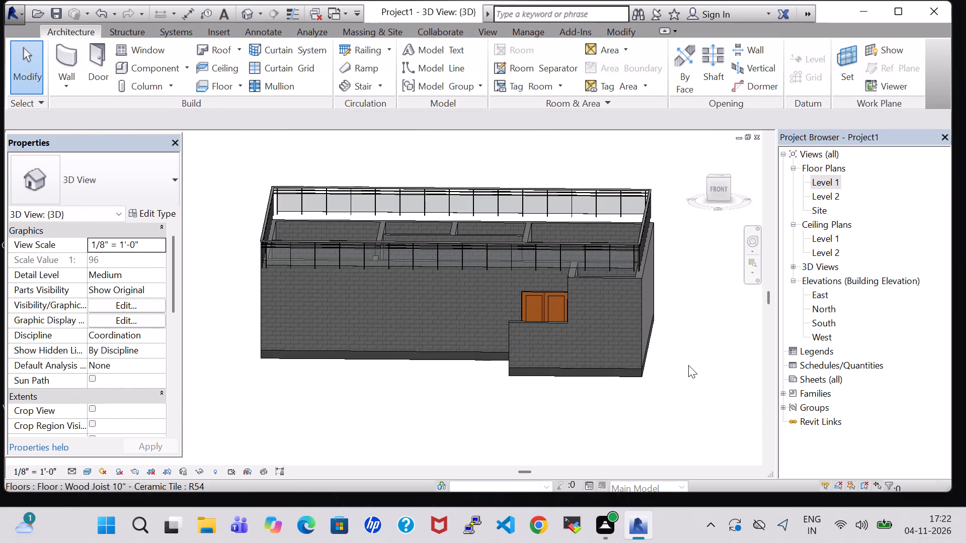
{"action": "middle_click_drag", "start_coordinate": [678, 274], "coordinate": [629, 428], "text": "shift"}
{"action": "scroll", "coordinate": [650, 340], "scroll_direction": "down", "scroll_amount": 1, "text": "shift"}
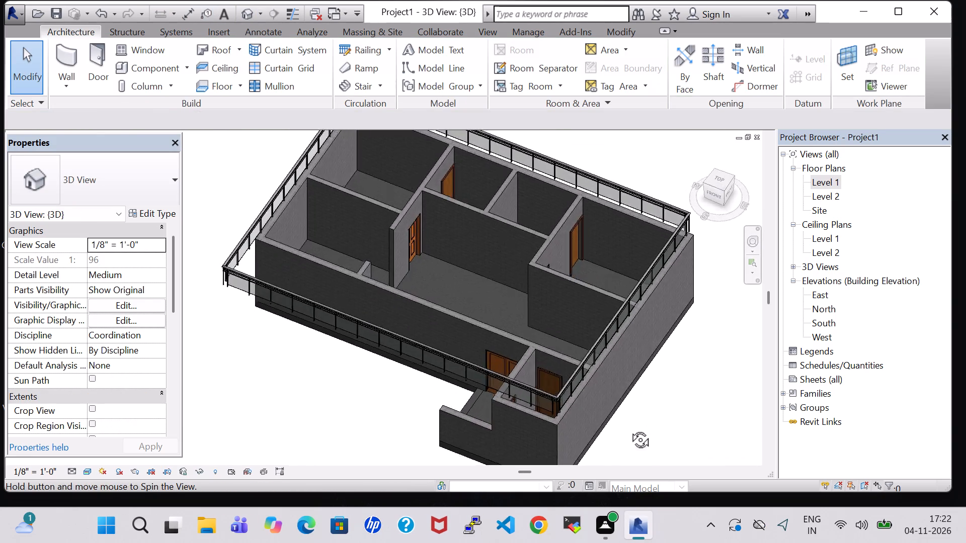
{"action": "middle_click_drag", "start_coordinate": [629, 428], "coordinate": [739, 396], "text": "shift"}
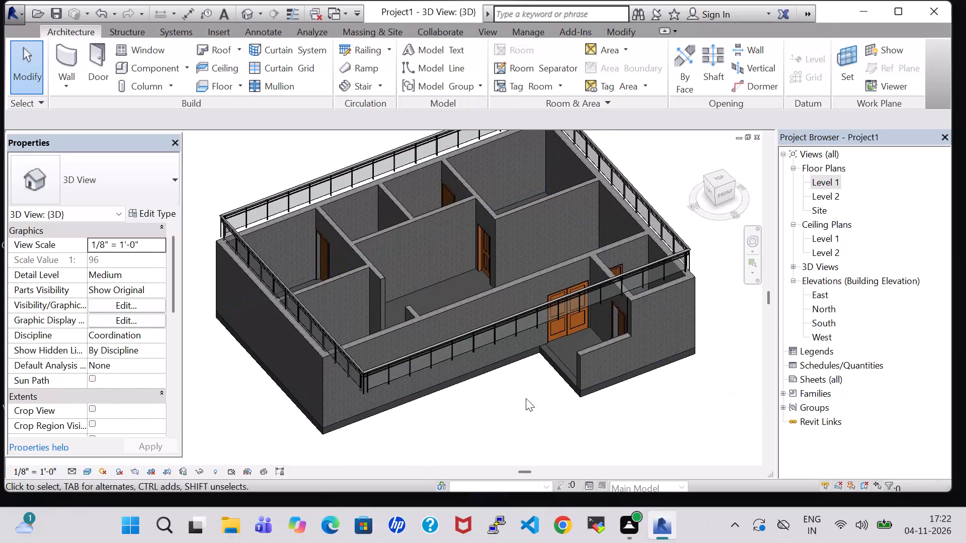
{"action": "middle_click_drag", "start_coordinate": [526, 398], "coordinate": [494, 479]}
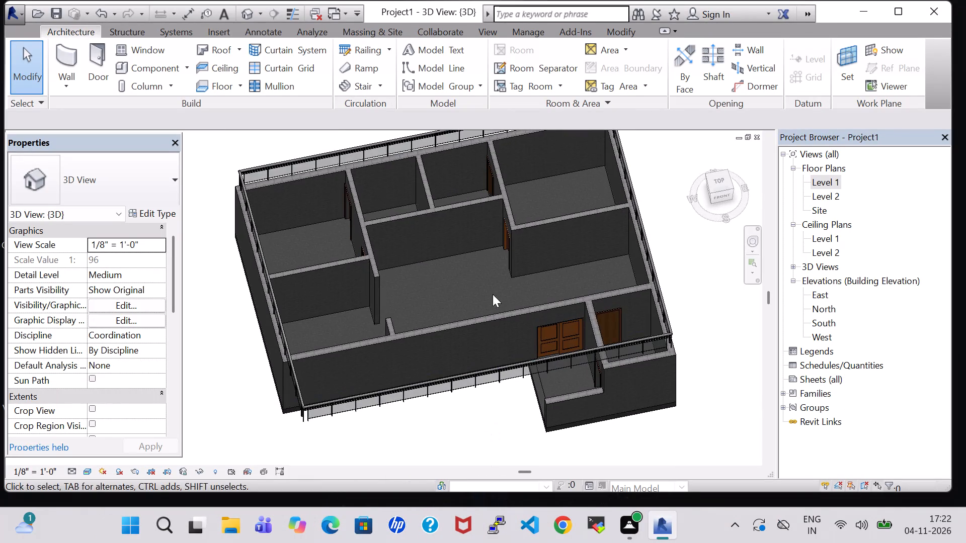
{"action": "middle_click_drag", "start_coordinate": [490, 274], "coordinate": [408, 288]}
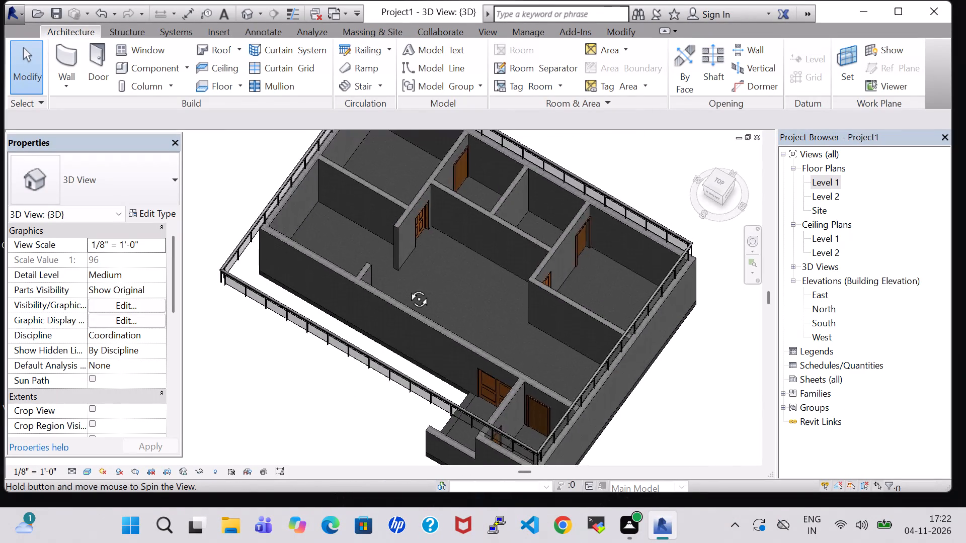
{"action": "middle_click_drag", "start_coordinate": [408, 288], "coordinate": [450, 244]}
Return to the Level 1 floor plan and load the window family Casement 3x3 with Trim.
{"action": "left_click", "coordinate": [835, 183]}
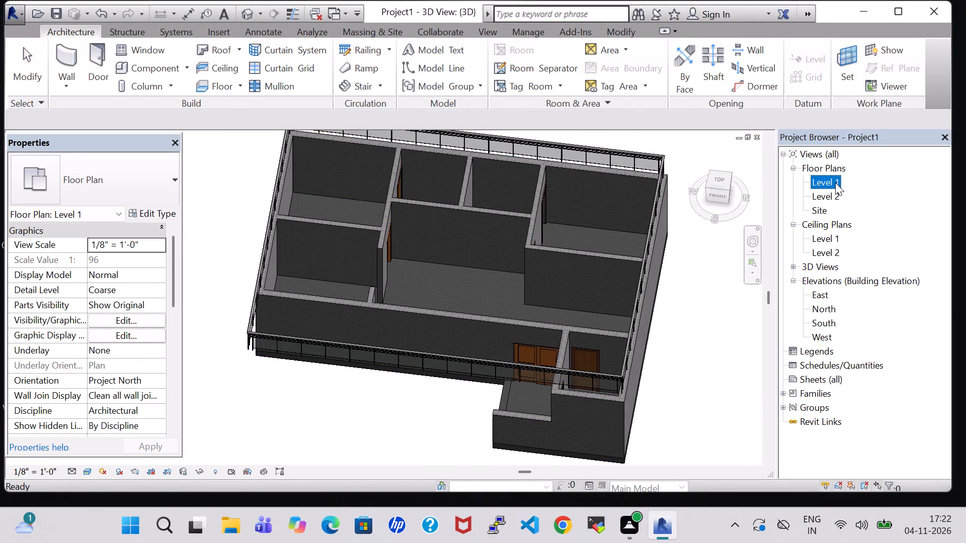
{"action": "left_click", "coordinate": [835, 183]}
{"action": "scroll", "coordinate": [581, 240], "scroll_direction": "down", "scroll_amount": 1}
{"action": "middle_click_drag", "start_coordinate": [657, 249], "coordinate": [610, 279]}
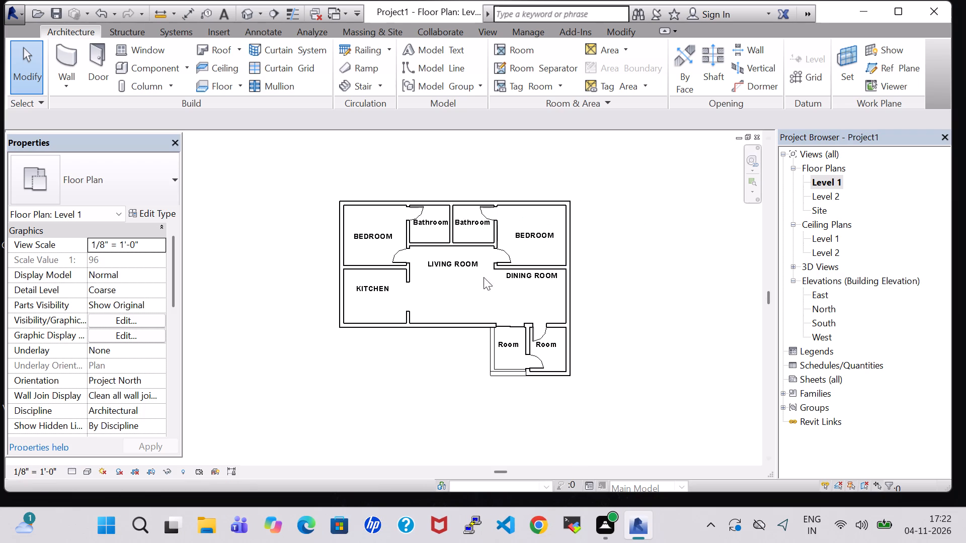
{"action": "left_click", "coordinate": [131, 47]}
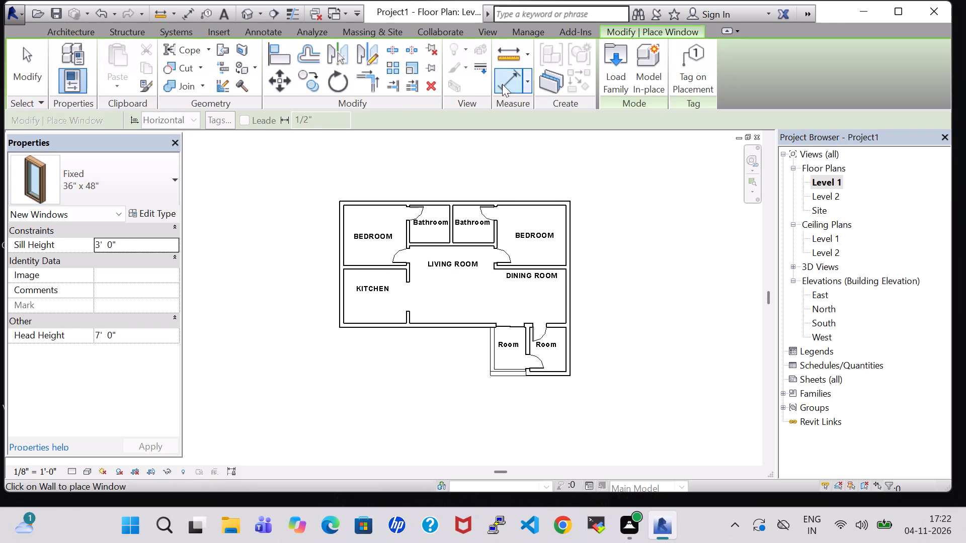
{"action": "left_click", "coordinate": [610, 71]}
{"action": "scroll", "coordinate": [545, 251], "scroll_direction": "down", "scroll_amount": 4}
{"action": "double_click", "coordinate": [434, 315]}
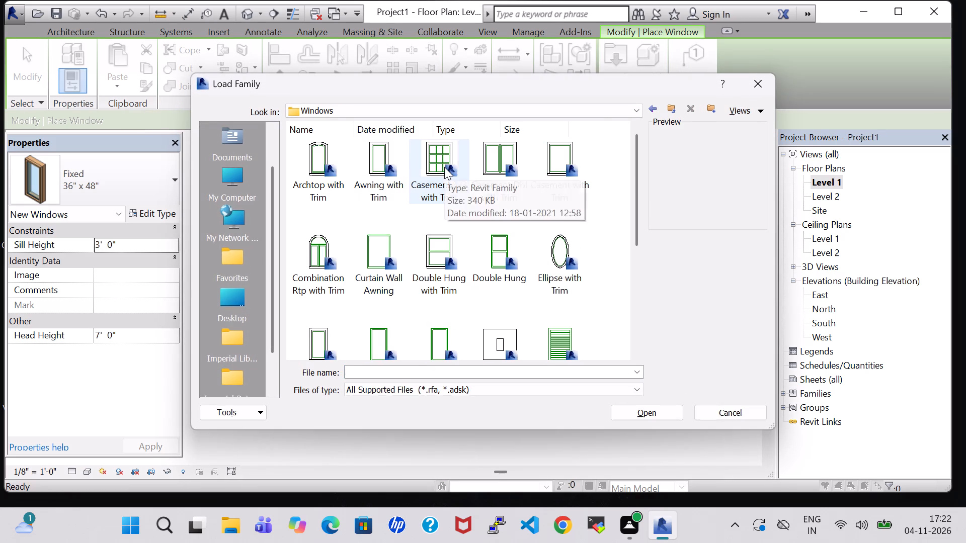
{"action": "left_click", "coordinate": [444, 167]}
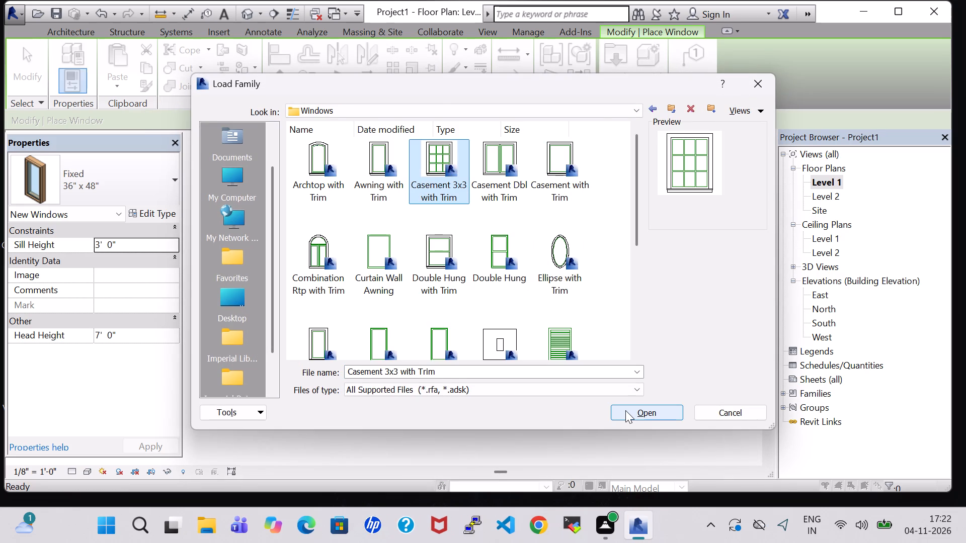
{"action": "left_click", "coordinate": [625, 410]}
Choose the 36" x 60" type of the Casement 3x3 with Trim window and set its type height to 4'-0".
{"action": "left_click", "coordinate": [130, 169]}
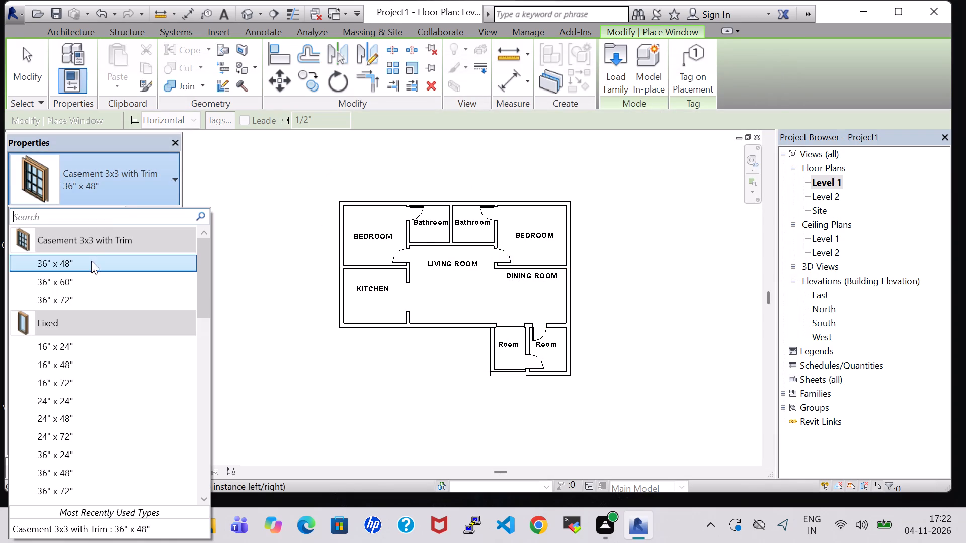
{"action": "left_click", "coordinate": [89, 278]}
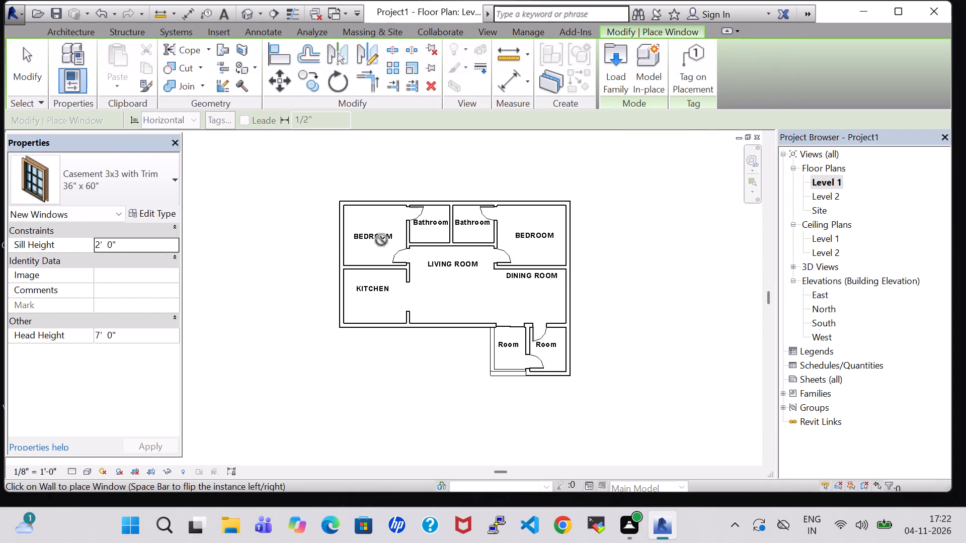
{"action": "left_click", "coordinate": [152, 178]}
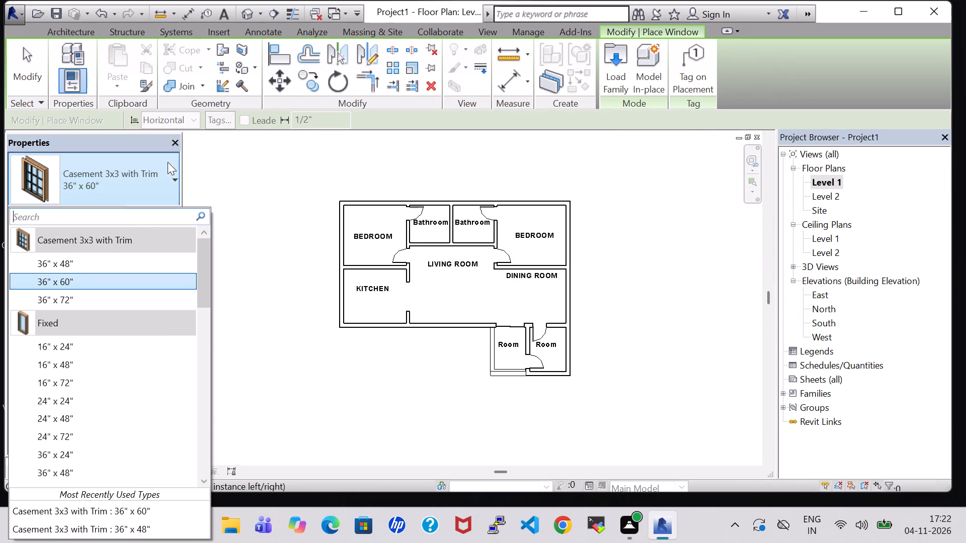
{"action": "left_click", "coordinate": [199, 171]}
{"action": "left_click", "coordinate": [154, 212]}
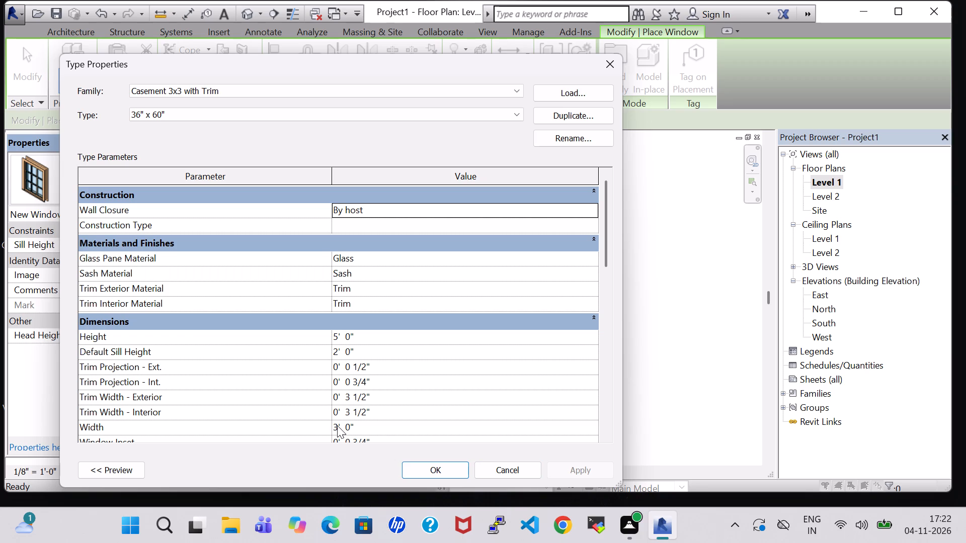
{"action": "left_click", "coordinate": [340, 336]}
{"action": "key", "text": "Left"}
{"action": "key", "text": "BackSpace"}
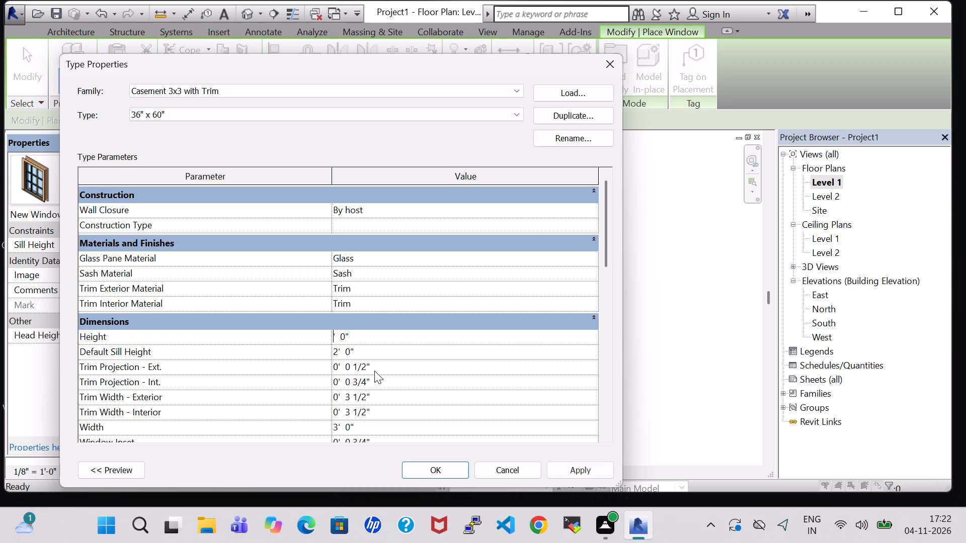
{"action": "key", "text": "4"}
{"action": "left_click", "coordinate": [578, 473]}
{"action": "left_click", "coordinate": [446, 477]}
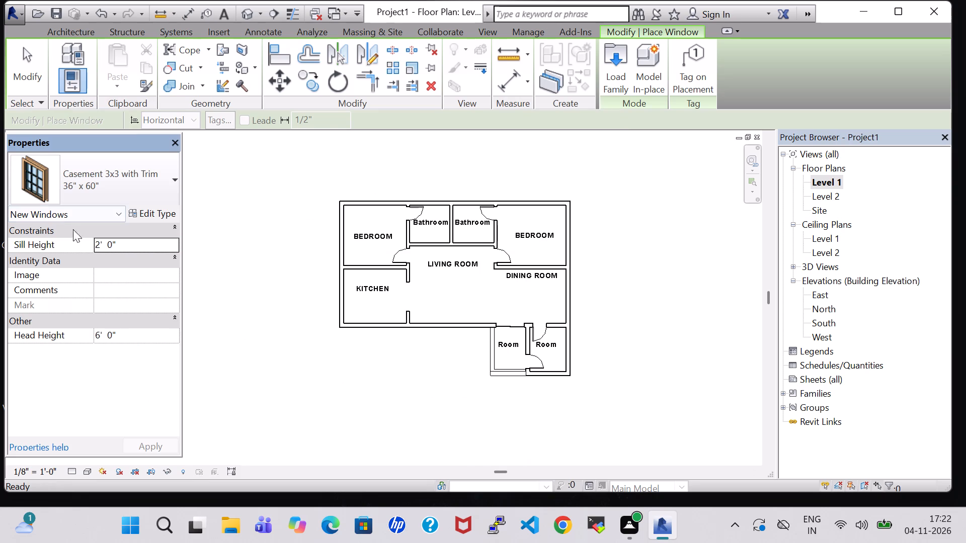
Set the sill height for new windows to 3'-0".
{"action": "left_click", "coordinate": [100, 245]}
{"action": "key", "text": "BackSpace"}
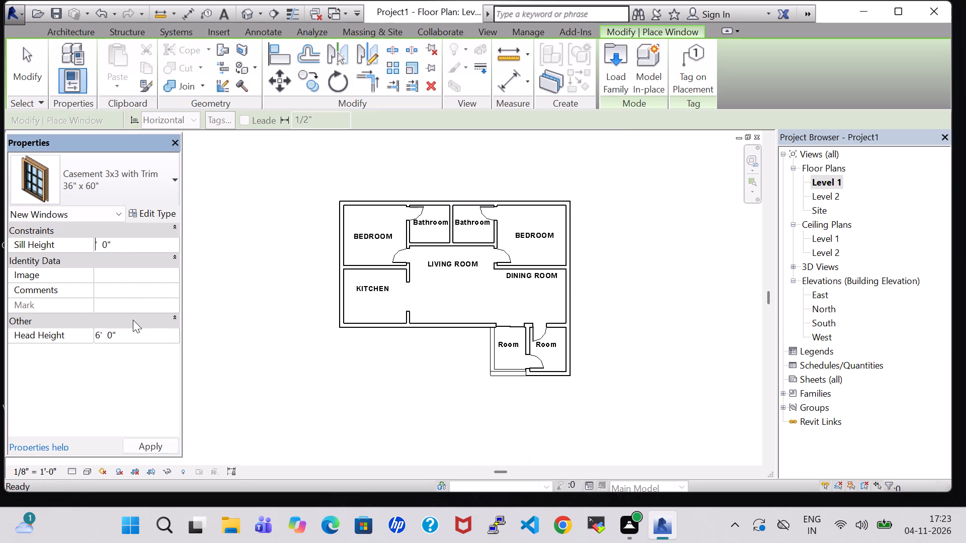
{"action": "key", "text": "3"}
{"action": "key", "text": "Return"}
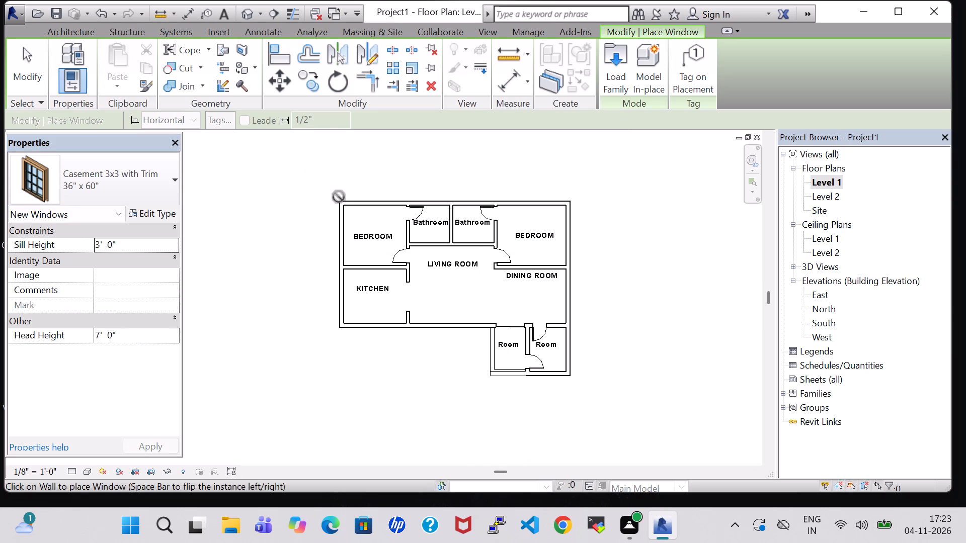
Place 3x3 casement windows in the west bedroom: one in the west wall, 5'-9 1/2" from each adjacent wall, and one near the north wall's middle.
{"action": "scroll", "coordinate": [341, 243], "scroll_direction": "up", "scroll_amount": 5}
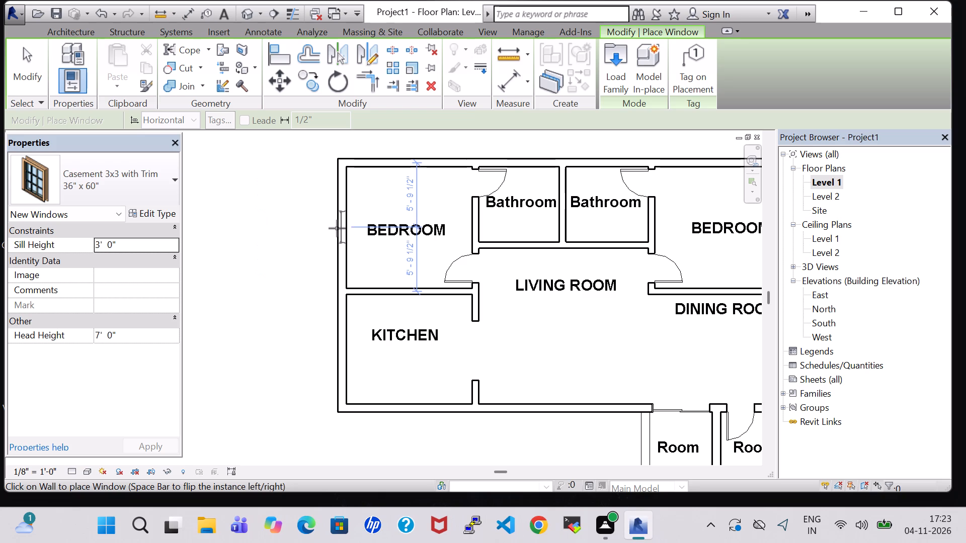
{"action": "left_click", "coordinate": [337, 228]}
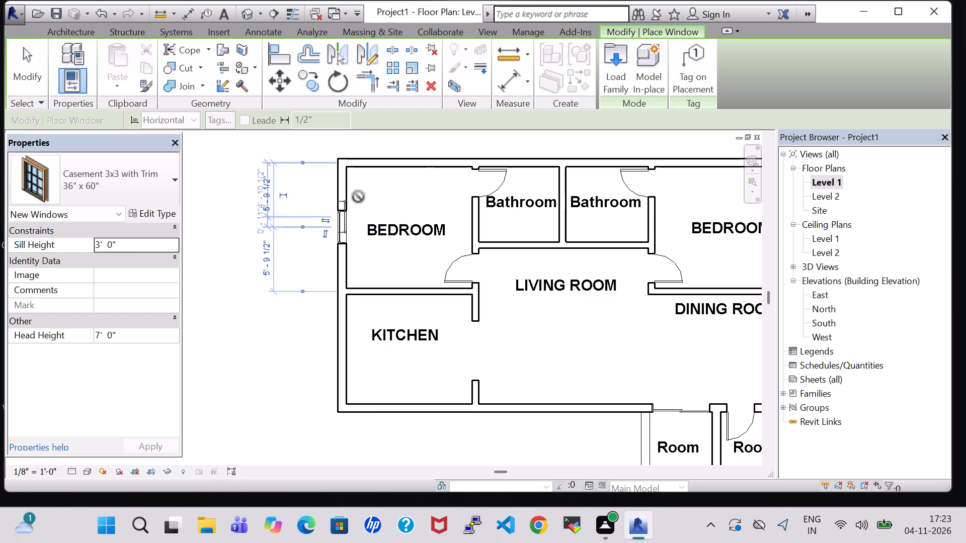
{"action": "left_click", "coordinate": [401, 159]}
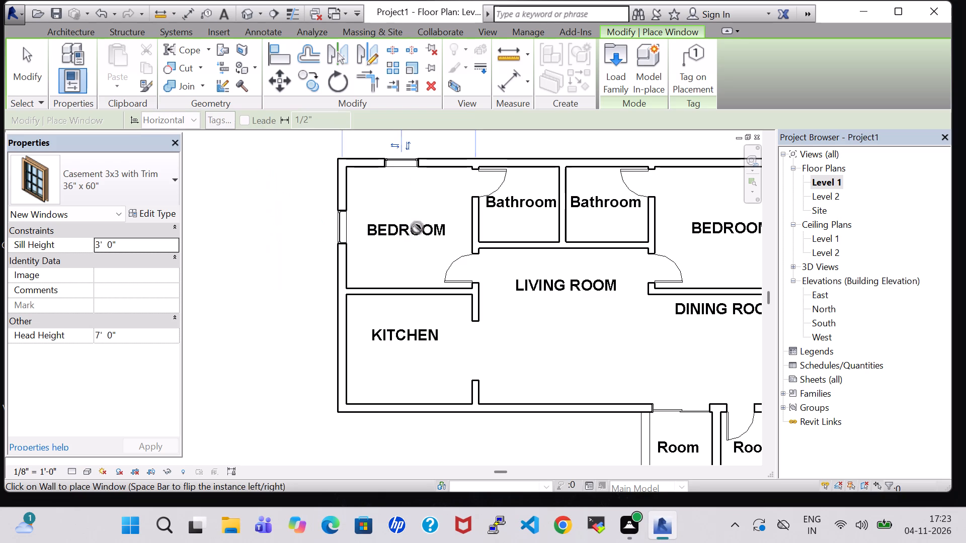
Place 3x3 casement windows in the east bedroom: one near the north wall's middle and one in the east wall, 5'-9 1/2" from each adjacent wall.
{"action": "middle_click_drag", "start_coordinate": [420, 241], "coordinate": [327, 248]}
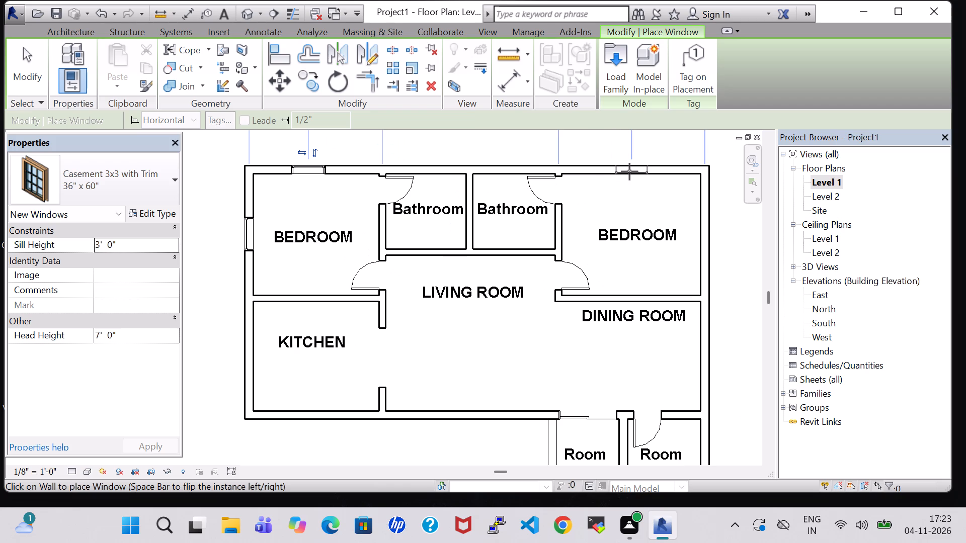
{"action": "left_click", "coordinate": [634, 167]}
{"action": "left_click", "coordinate": [708, 229]}
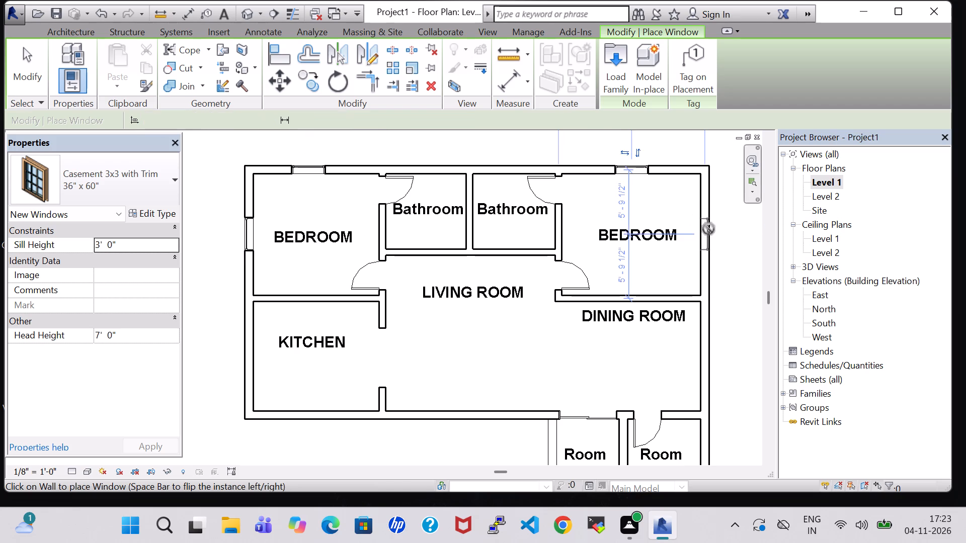
{"action": "key", "text": "Escape"}
{"action": "key", "text": "Escape"}
{"action": "key", "text": "Escape"}
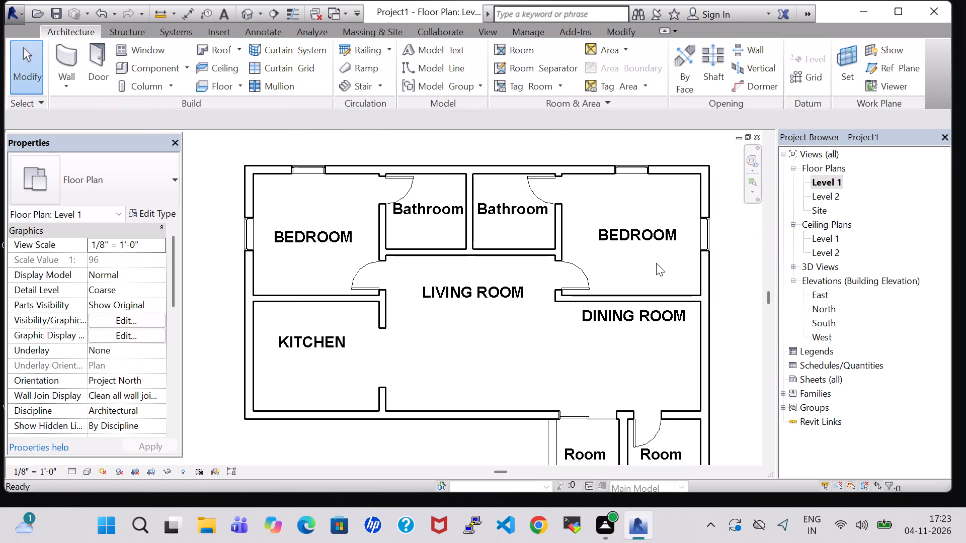
{"action": "key", "text": "Escape"}
{"action": "key", "text": "Escape"}
Check the bedroom windows in 3D, then load the window family Casement Dbl with Trim from the Level 1 plan.
{"action": "left_click", "coordinate": [255, 8]}
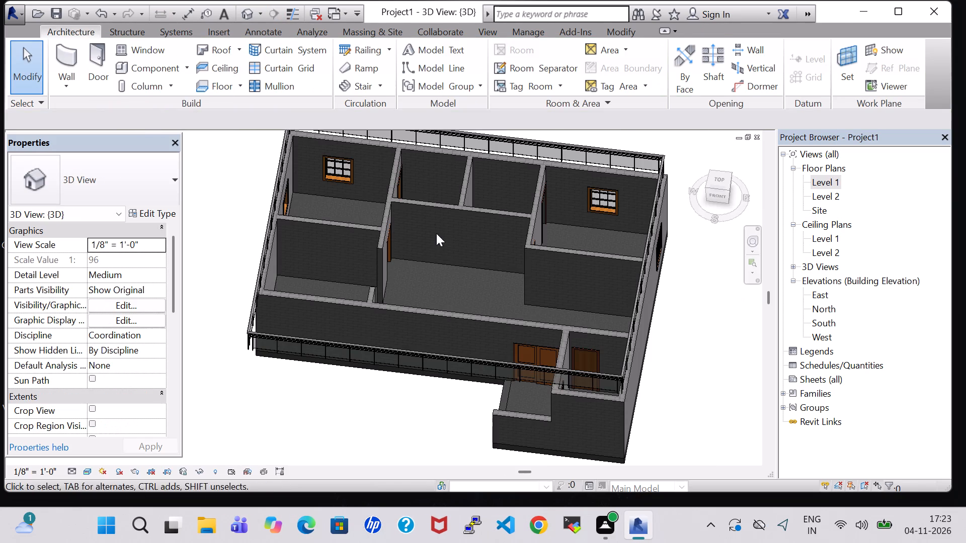
{"action": "middle_click_drag", "start_coordinate": [319, 426], "coordinate": [463, 357], "text": "shift"}
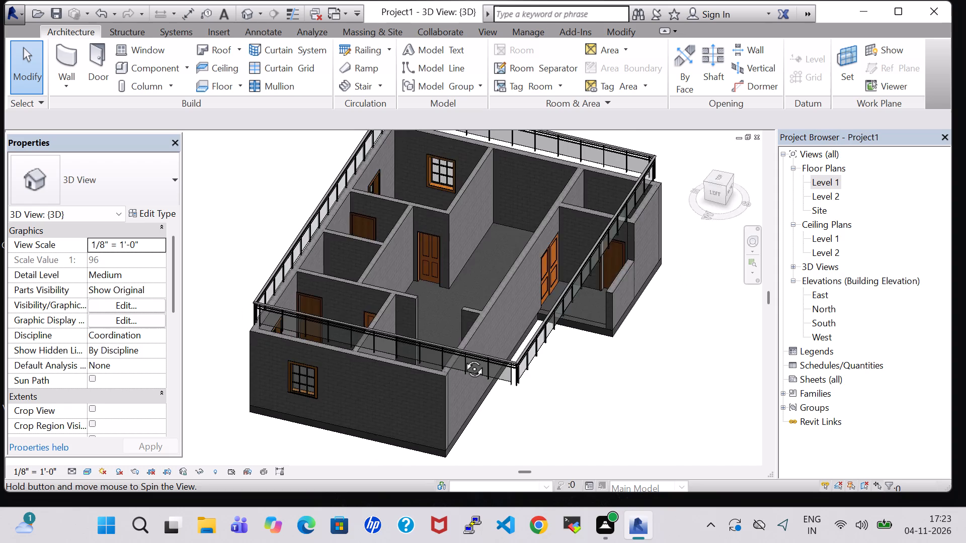
{"action": "middle_click_drag", "start_coordinate": [463, 357], "coordinate": [339, 349], "text": "shift"}
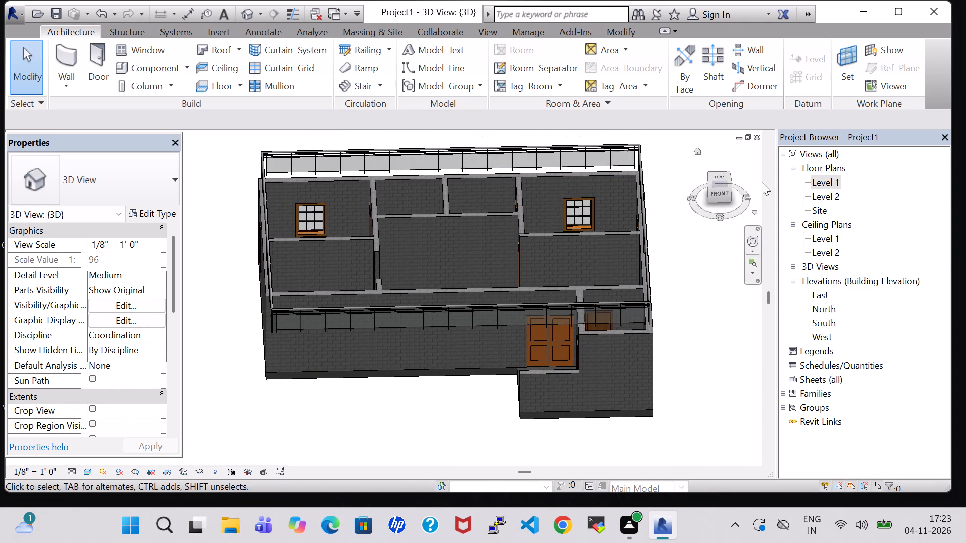
{"action": "double_click", "coordinate": [836, 180]}
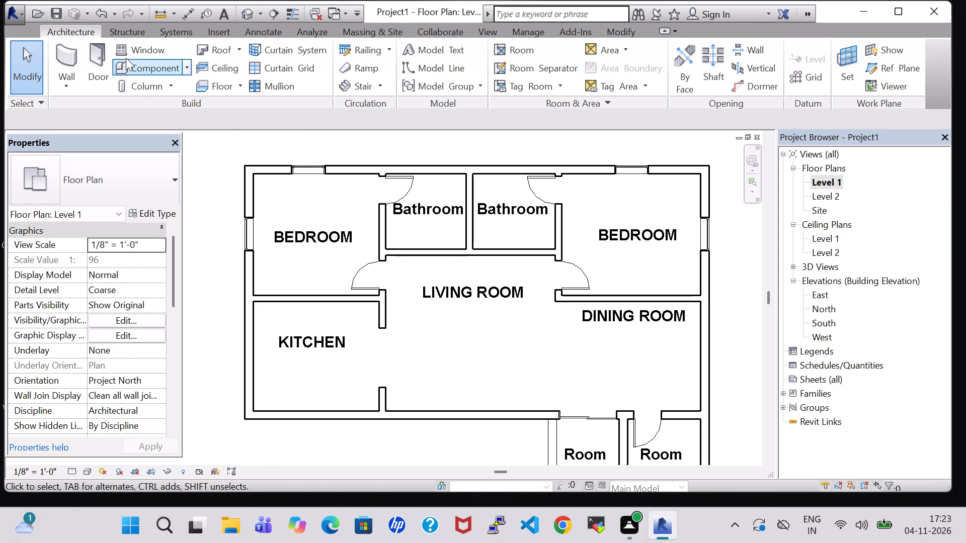
{"action": "left_click", "coordinate": [122, 49]}
{"action": "left_click", "coordinate": [606, 84]}
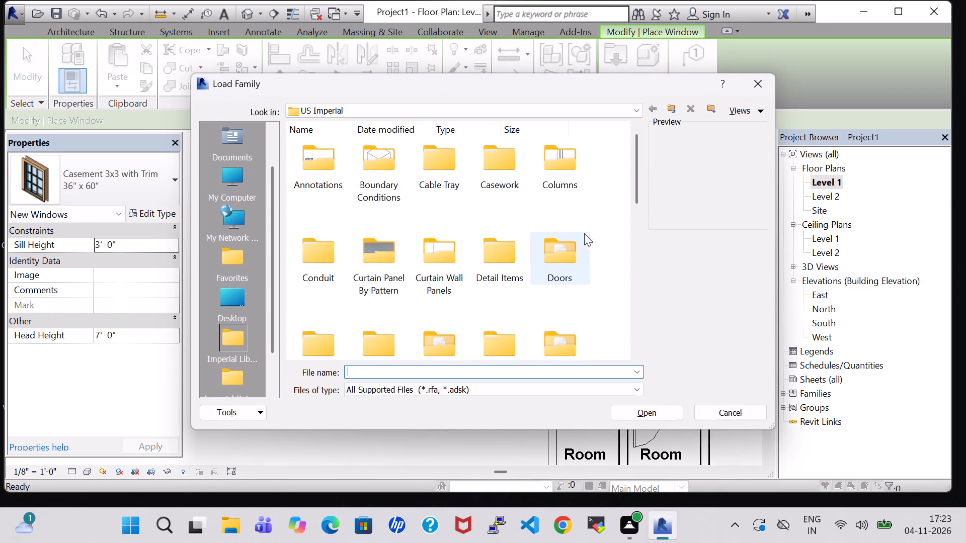
{"action": "scroll", "coordinate": [581, 235], "scroll_direction": "down", "scroll_amount": 4}
{"action": "scroll", "coordinate": [493, 254], "scroll_direction": "down", "scroll_amount": 3}
{"action": "double_click", "coordinate": [432, 321]}
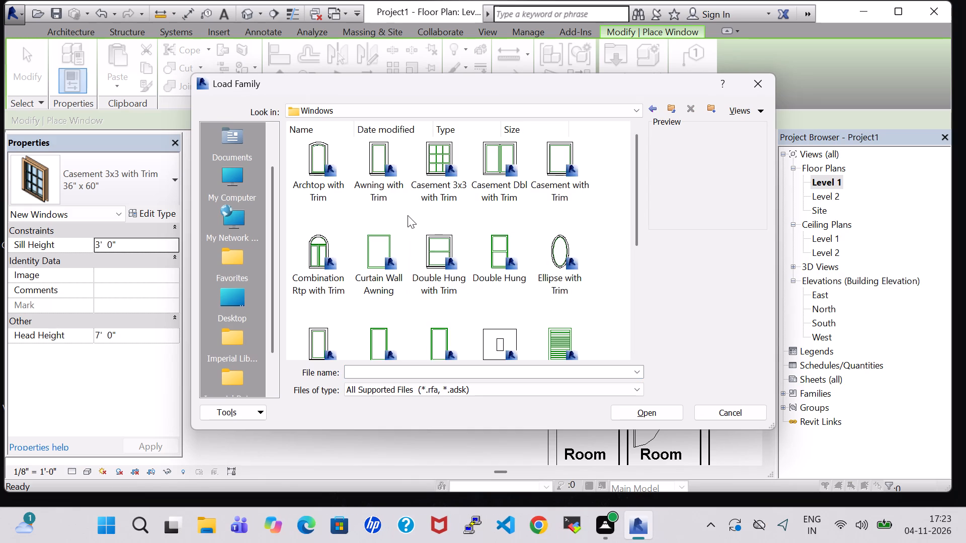
{"action": "left_click", "coordinate": [504, 161]}
{"action": "left_click", "coordinate": [642, 422]}
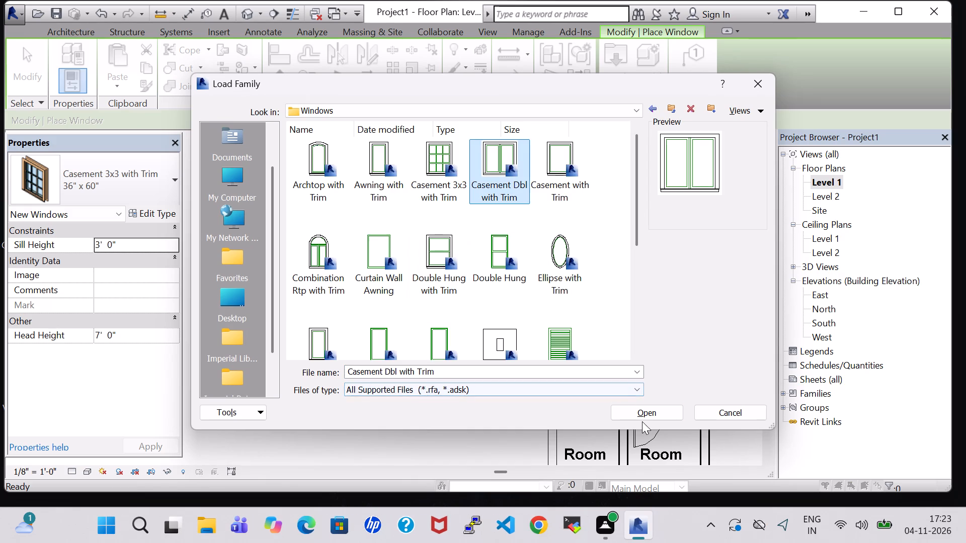
{"action": "left_click", "coordinate": [647, 412]}
Place a 48" x 48" Casement Dbl with Trim window in the kitchen's west wall, 5'-3" from each adjacent wall.
{"action": "scroll", "coordinate": [254, 350], "scroll_direction": "up", "scroll_amount": 4}
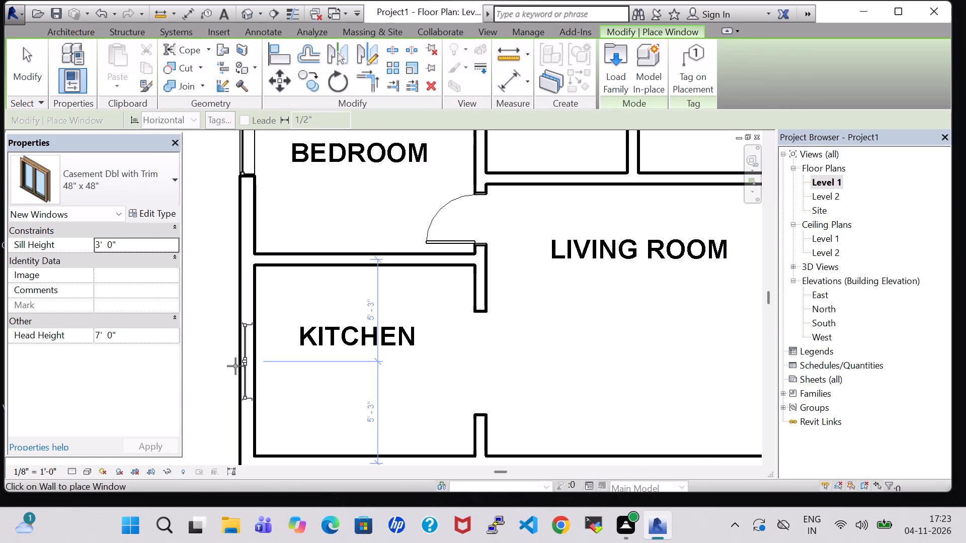
{"action": "left_click", "coordinate": [235, 366]}
{"action": "scroll", "coordinate": [380, 364], "scroll_direction": "down", "scroll_amount": 3}
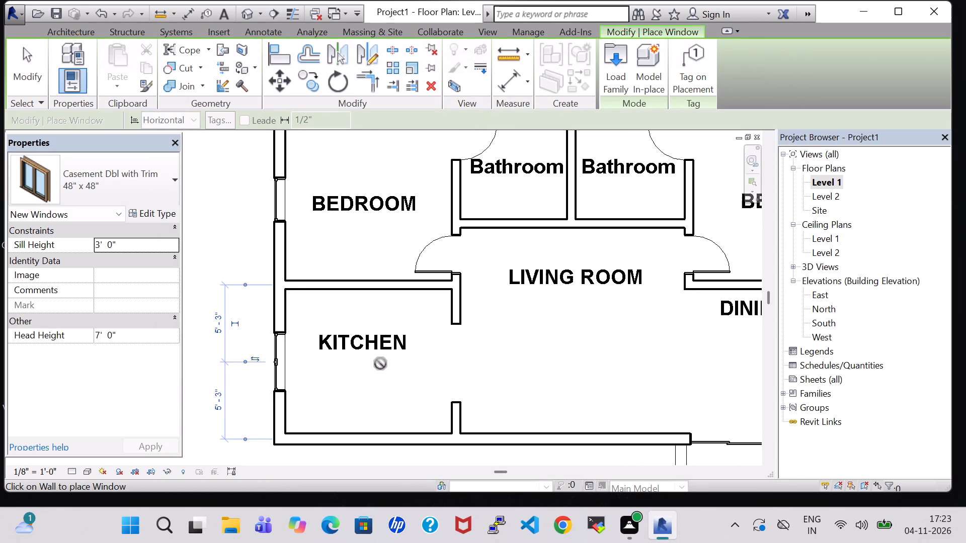
{"action": "key", "text": "Escape"}
{"action": "key", "text": "Escape"}
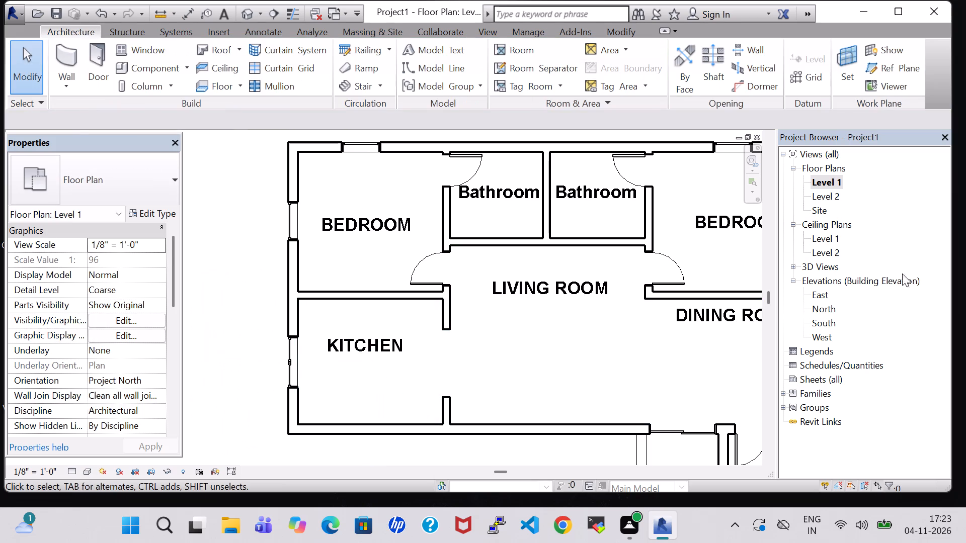
Place a 48" x 48" Casement Dbl with Trim window near the middle of the kitchen's south wall.
{"action": "left_click", "coordinate": [142, 48]}
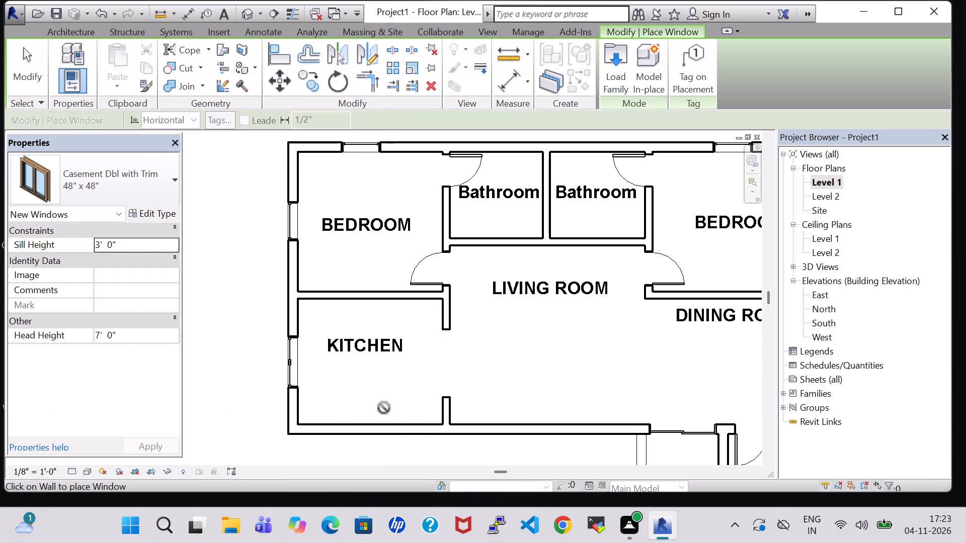
{"action": "left_click", "coordinate": [372, 431]}
{"action": "middle_click_drag", "start_coordinate": [471, 444], "coordinate": [396, 427]}
{"action": "scroll", "coordinate": [396, 427], "scroll_direction": "down", "scroll_amount": 1}
{"action": "key", "text": "Escape"}
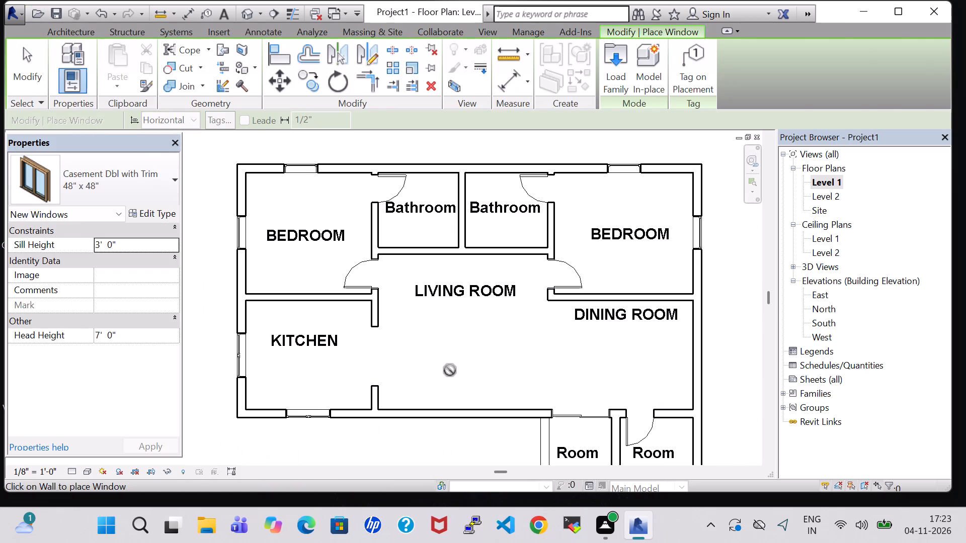
{"action": "key", "text": "Escape"}
{"action": "middle_click_drag", "start_coordinate": [490, 364], "coordinate": [445, 356]}
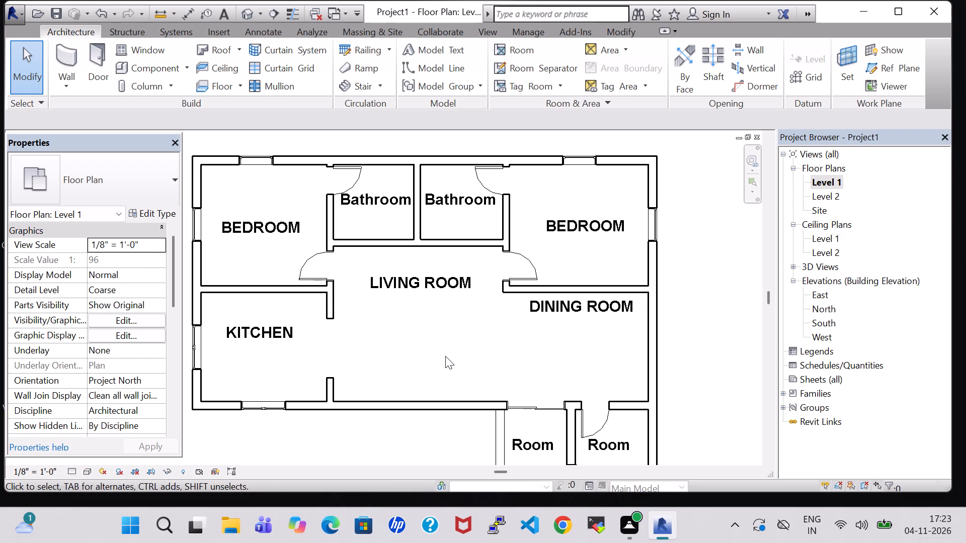
Place a 48" x 48" Casement Dbl with Trim window in the small southeast room's east wall, 4'-4 1/2" from each adjacent wall.
{"action": "left_click", "coordinate": [145, 65]}
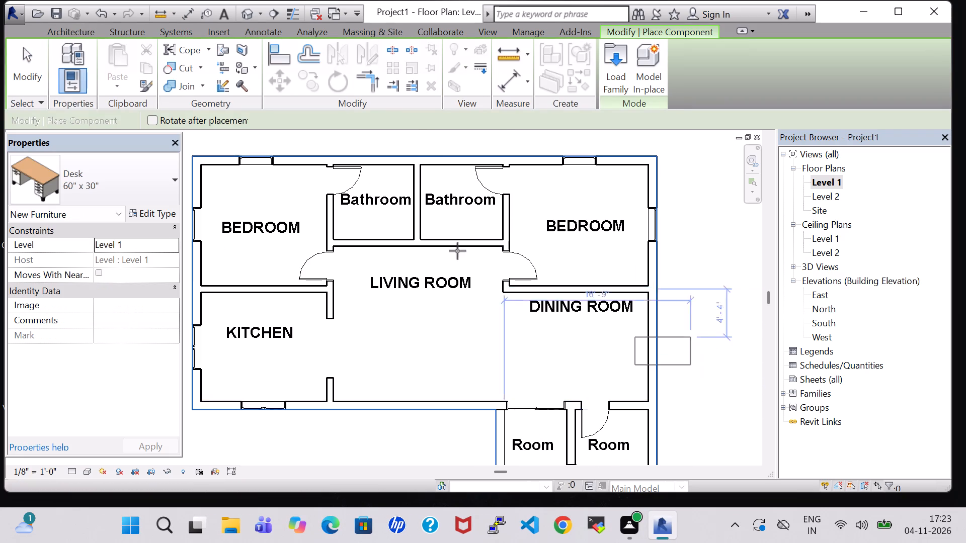
{"action": "left_click", "coordinate": [77, 24]}
{"action": "left_click", "coordinate": [78, 31]}
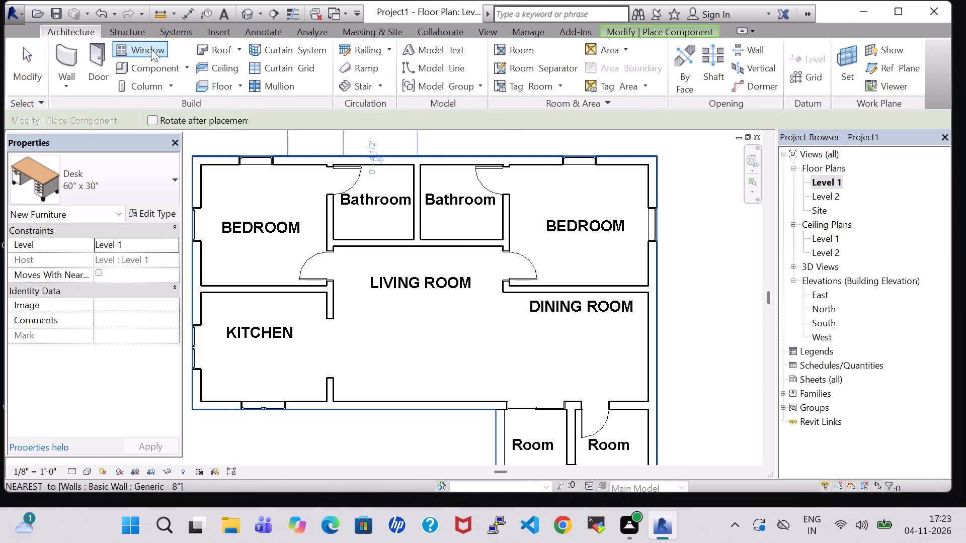
{"action": "left_click", "coordinate": [148, 48]}
{"action": "middle_click_drag", "start_coordinate": [678, 371], "coordinate": [646, 267]}
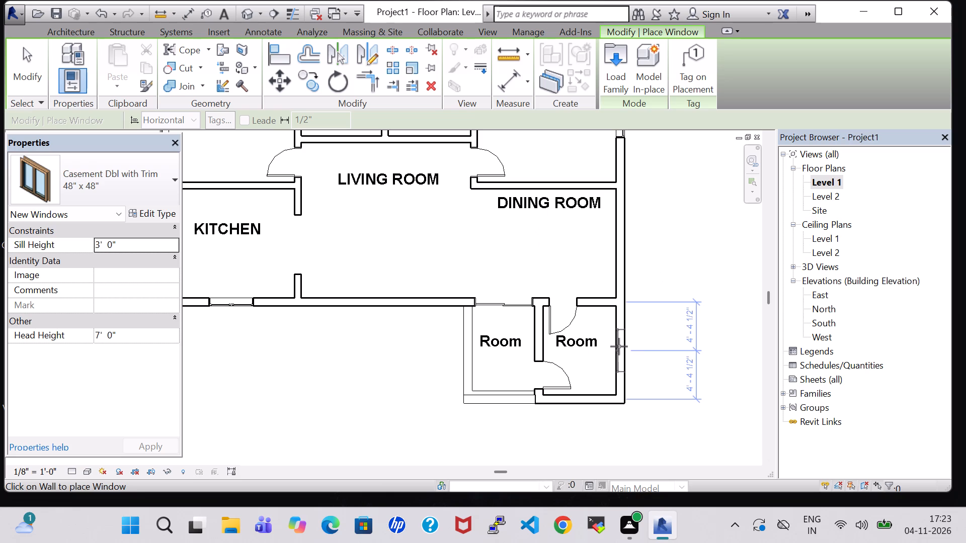
{"action": "left_click", "coordinate": [627, 349]}
{"action": "middle_click_drag", "start_coordinate": [675, 249], "coordinate": [675, 330]}
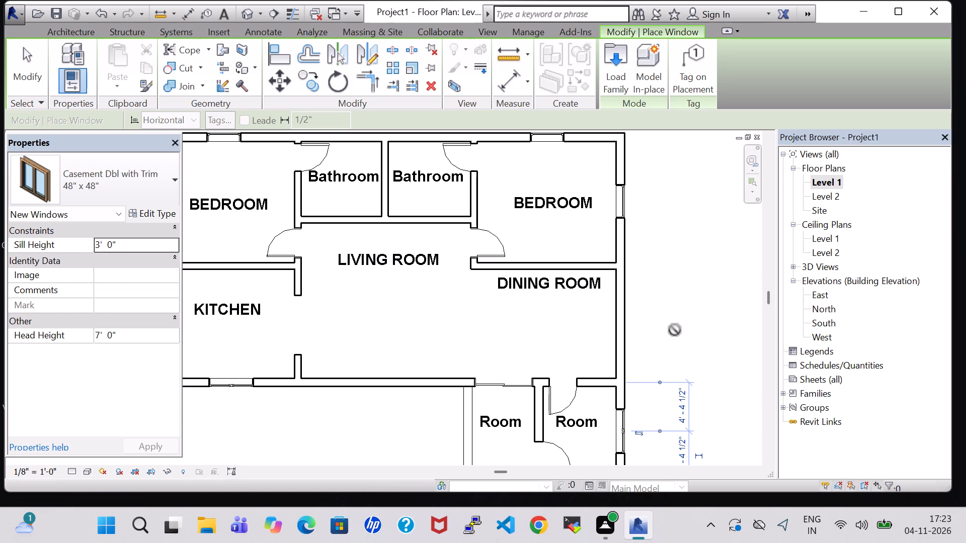
{"action": "key", "text": "Escape"}
{"action": "key", "text": "Escape"}
{"action": "key", "text": "Escape"}
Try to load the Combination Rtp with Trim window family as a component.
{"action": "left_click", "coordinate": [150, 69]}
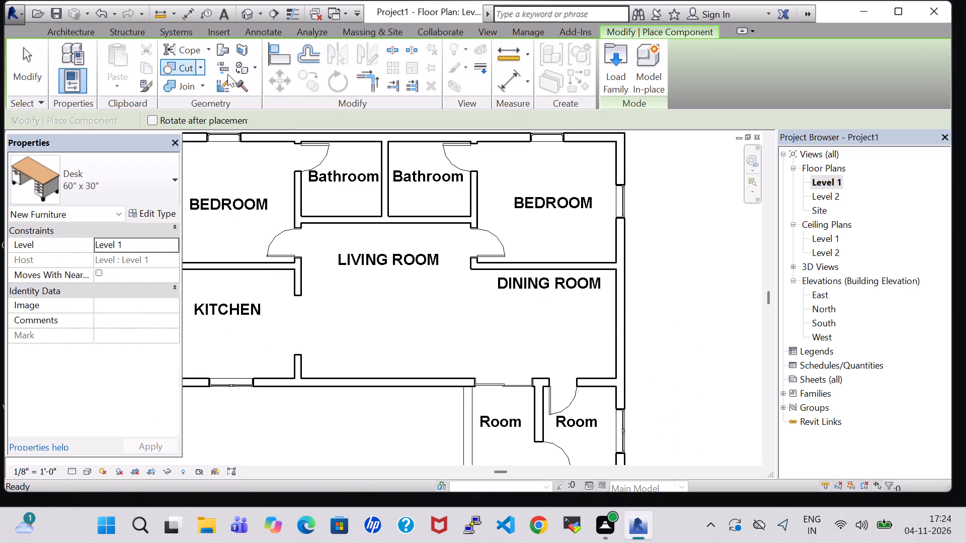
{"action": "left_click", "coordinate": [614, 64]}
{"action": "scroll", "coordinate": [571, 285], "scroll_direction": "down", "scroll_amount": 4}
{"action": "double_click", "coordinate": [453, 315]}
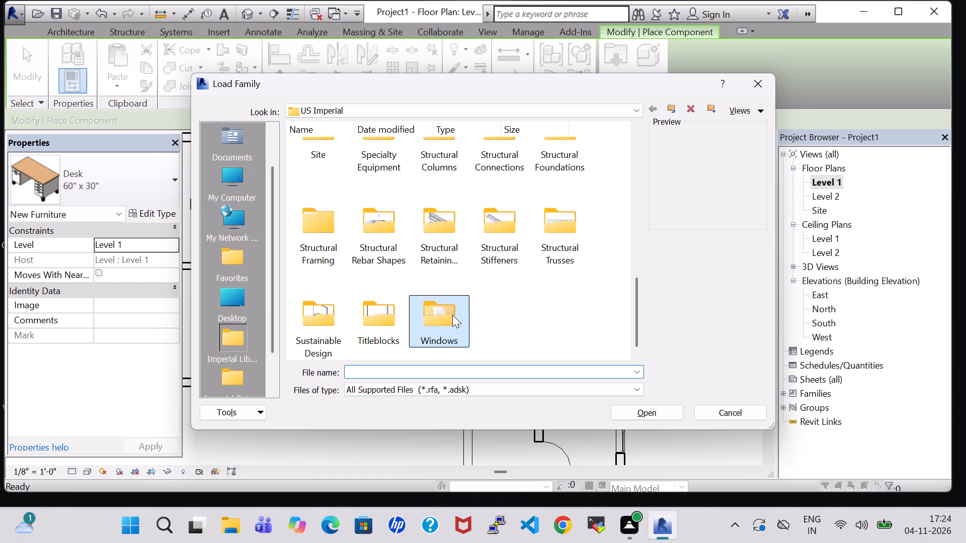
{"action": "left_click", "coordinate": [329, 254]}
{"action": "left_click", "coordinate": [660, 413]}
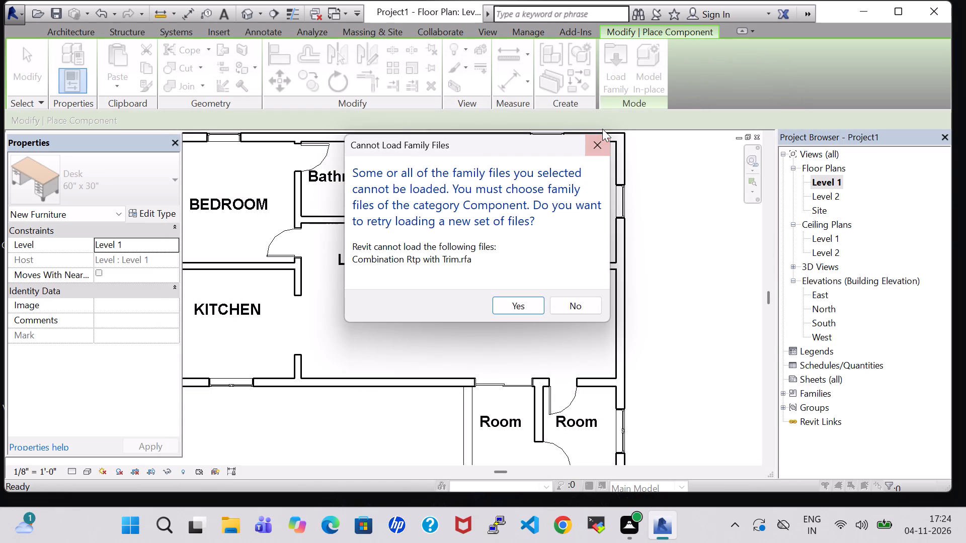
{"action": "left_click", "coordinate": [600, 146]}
Load the Casement 3x3 with Trim family from the Windows library folder for window placement.
{"action": "left_click", "coordinate": [67, 35]}
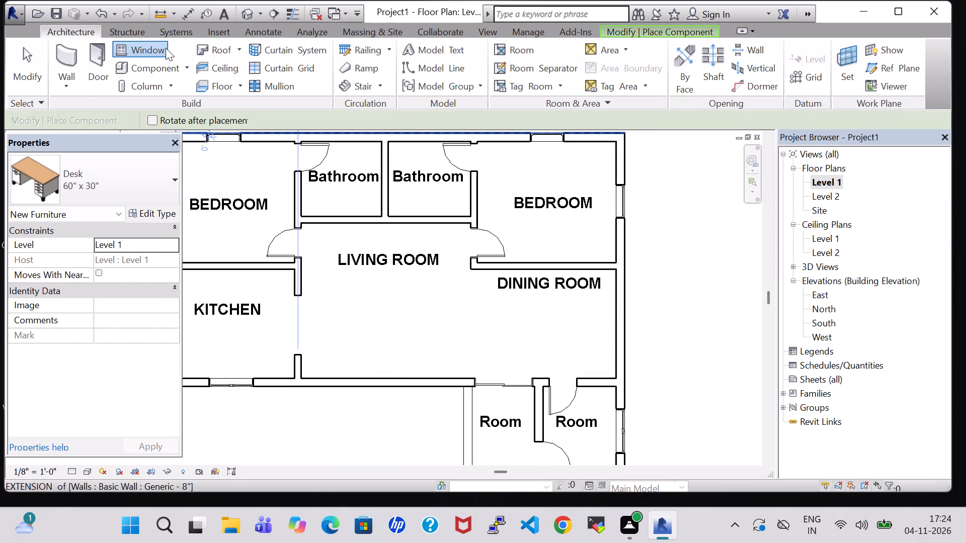
{"action": "left_click", "coordinate": [166, 48]}
{"action": "left_click", "coordinate": [625, 76]}
{"action": "scroll", "coordinate": [550, 248], "scroll_direction": "down", "scroll_amount": 3}
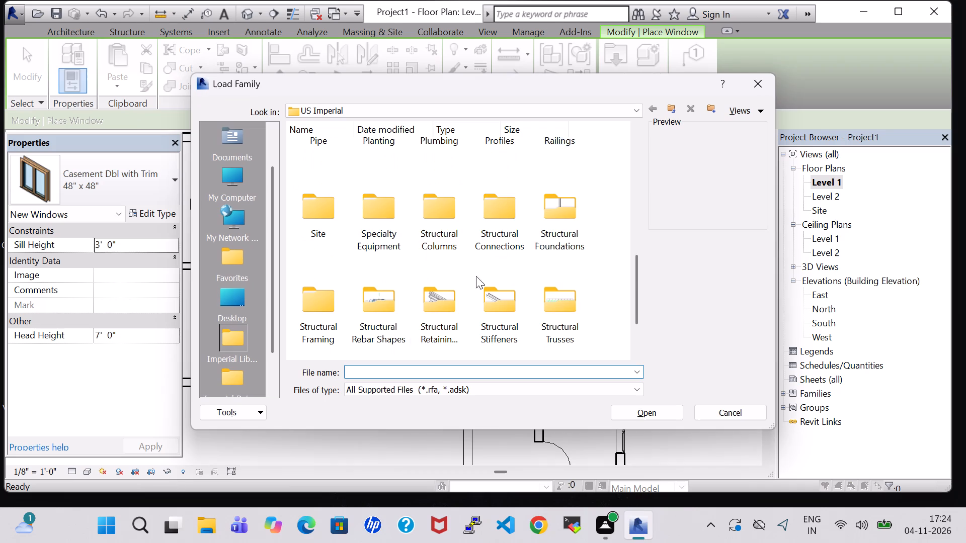
{"action": "scroll", "coordinate": [422, 331], "scroll_direction": "down", "scroll_amount": 2}
{"action": "double_click", "coordinate": [440, 312]}
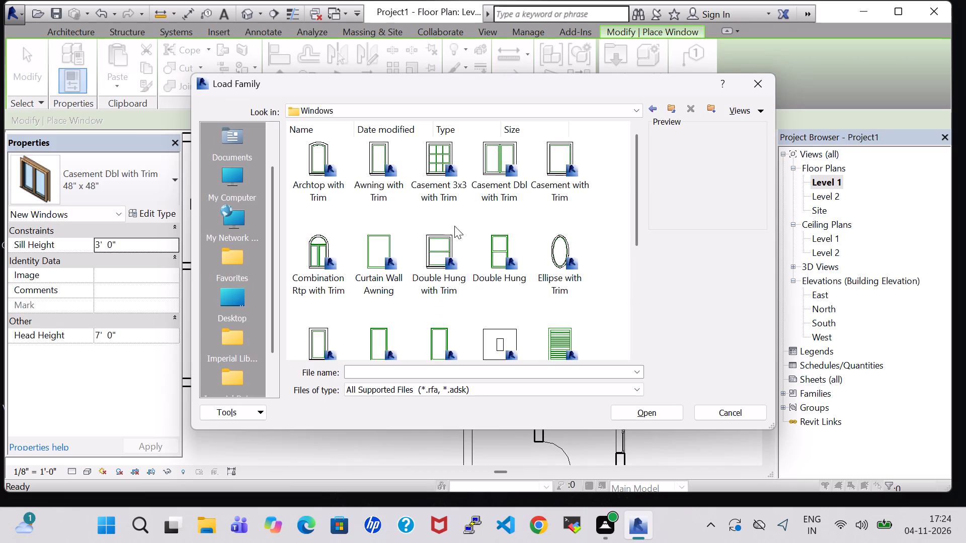
{"action": "left_click", "coordinate": [433, 175]}
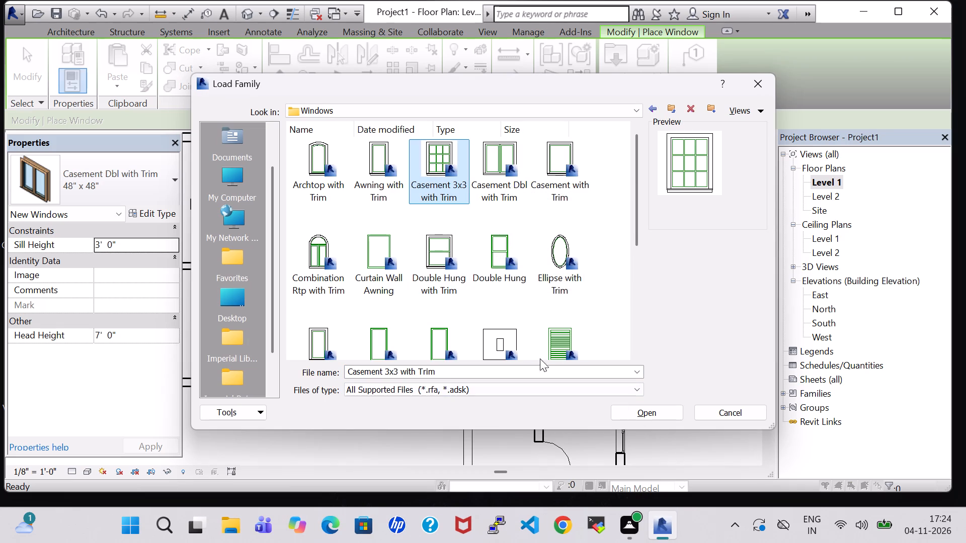
{"action": "left_click", "coordinate": [622, 411]}
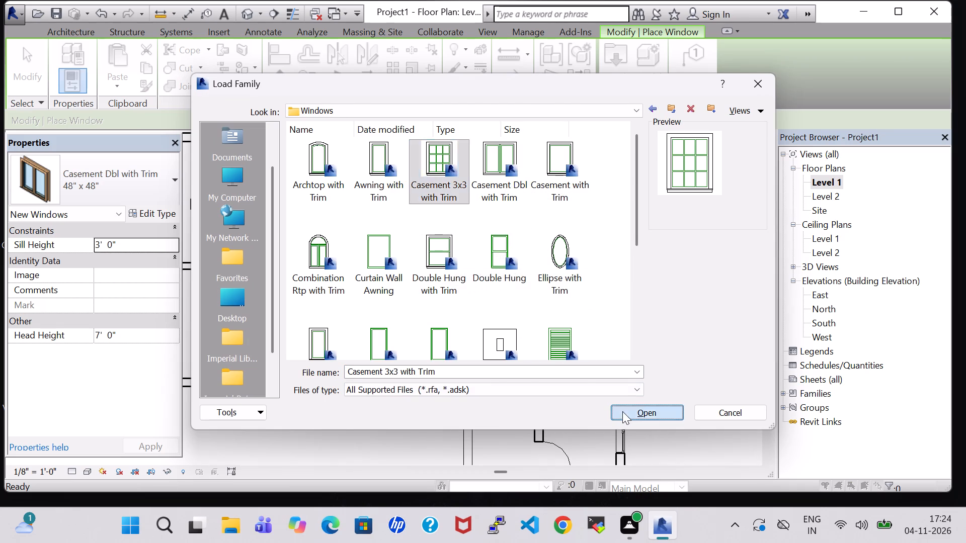
Choose the Casement 3x3 with Trim 36" x 72" type and set its height to 5'-0" and width to 4'-0".
{"action": "left_click", "coordinate": [156, 180]}
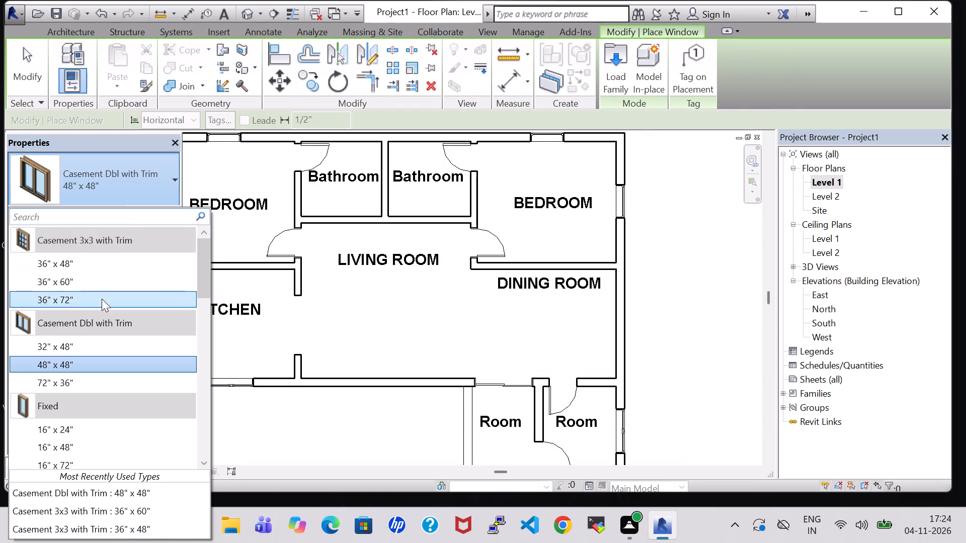
{"action": "left_click", "coordinate": [102, 299]}
{"action": "left_click", "coordinate": [170, 211]}
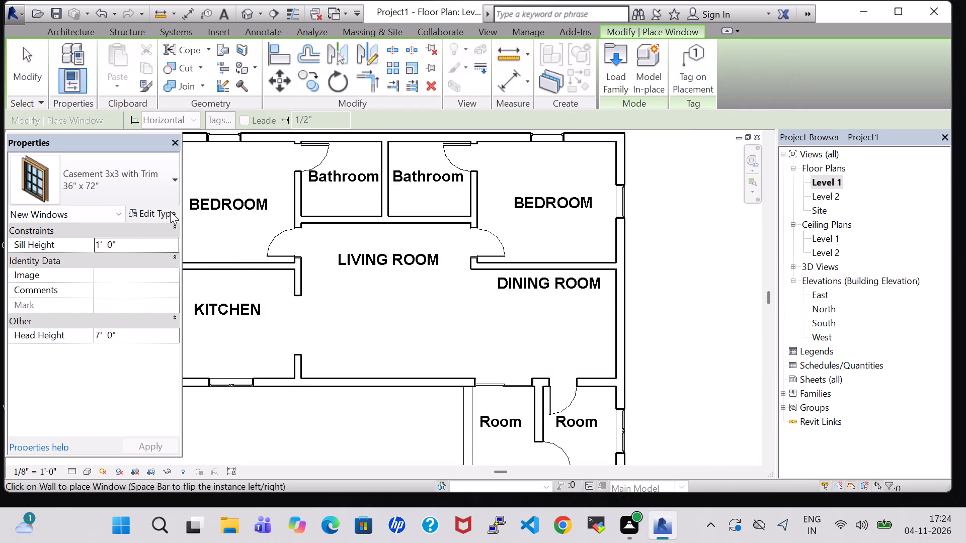
{"action": "left_click", "coordinate": [340, 338]}
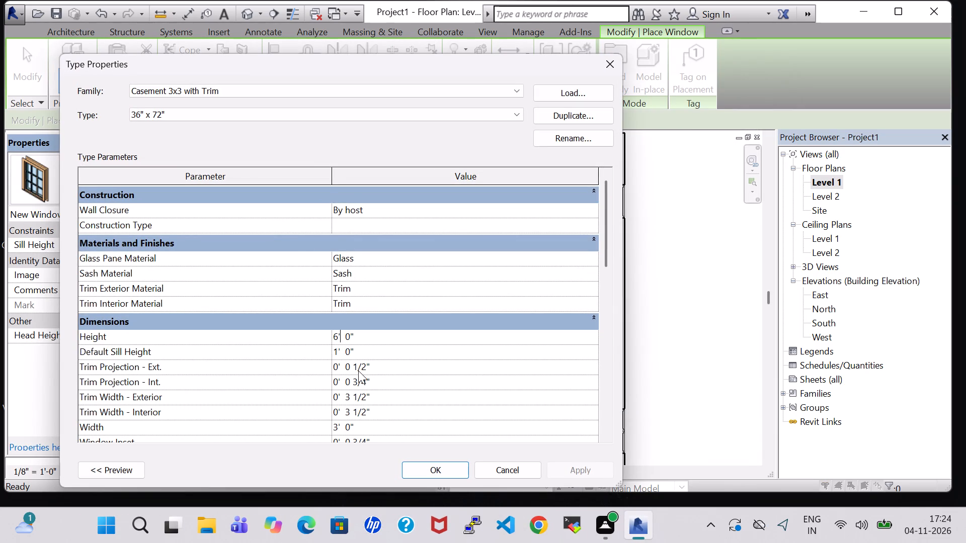
{"action": "key", "text": "Left"}
{"action": "key", "text": "BackSpace"}
{"action": "key", "text": "5"}
{"action": "key", "text": "Down"}
{"action": "left_click", "coordinate": [341, 425]}
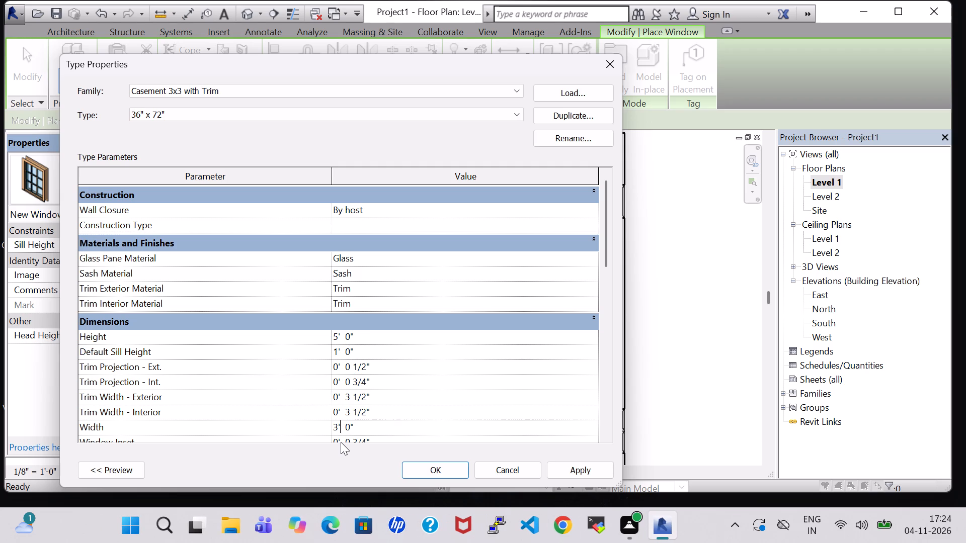
{"action": "key", "text": "Left"}
{"action": "key", "text": "BackSpace"}
{"action": "key", "text": "4"}
{"action": "left_click", "coordinate": [573, 475]}
{"action": "left_click", "coordinate": [451, 476]}
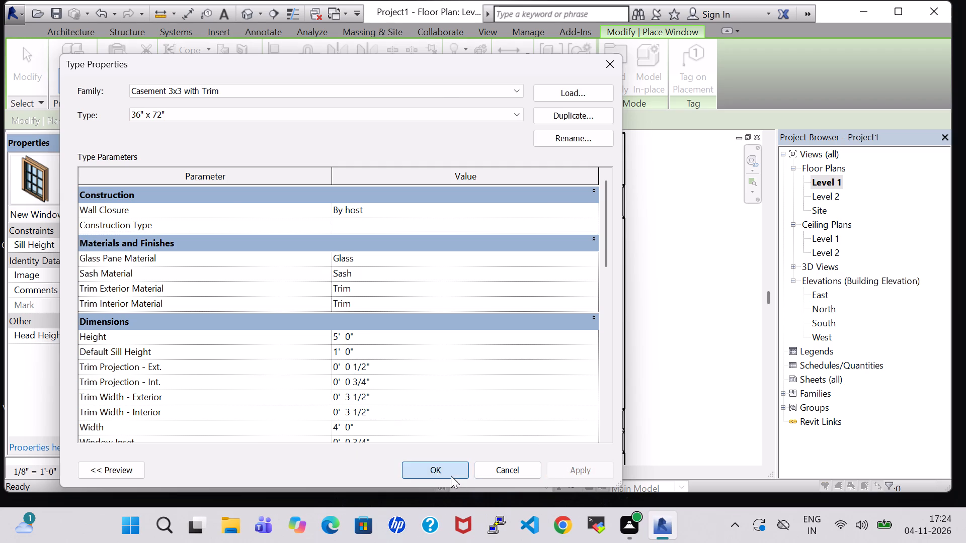
Place the Casement 3x3 window with a 2'-0" sill height in the dining room's east wall, 5'-3" from each adjacent wall.
{"action": "left_click", "coordinate": [100, 246]}
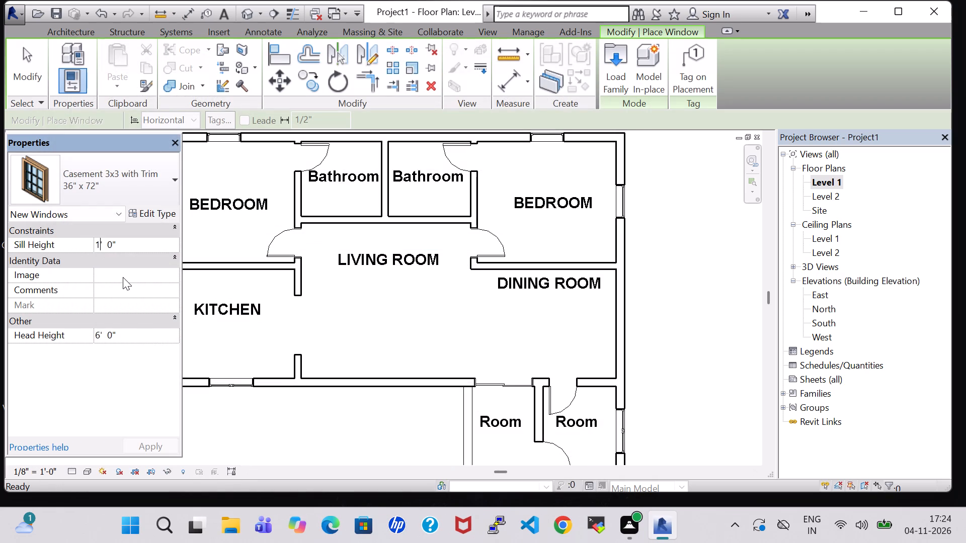
{"action": "key", "text": "BackSpace"}
{"action": "key", "text": "2"}
{"action": "key", "text": "Return"}
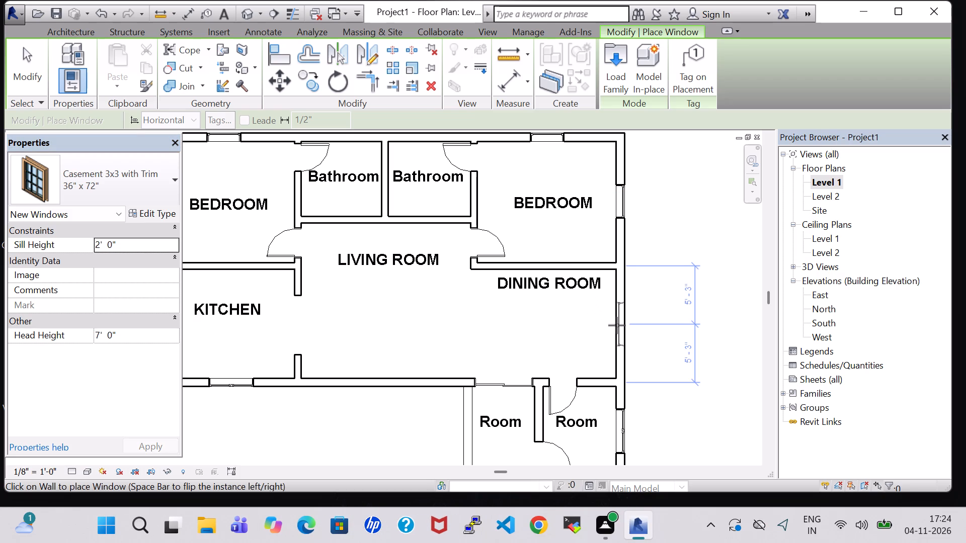
{"action": "left_click", "coordinate": [624, 326]}
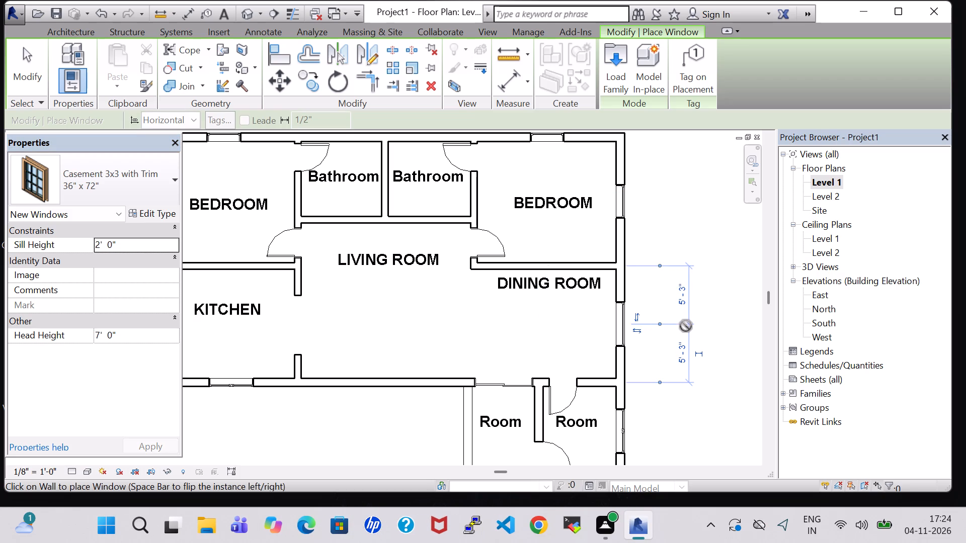
{"action": "key", "text": "Escape"}
{"action": "key", "text": "Escape"}
{"action": "key", "text": "Escape"}
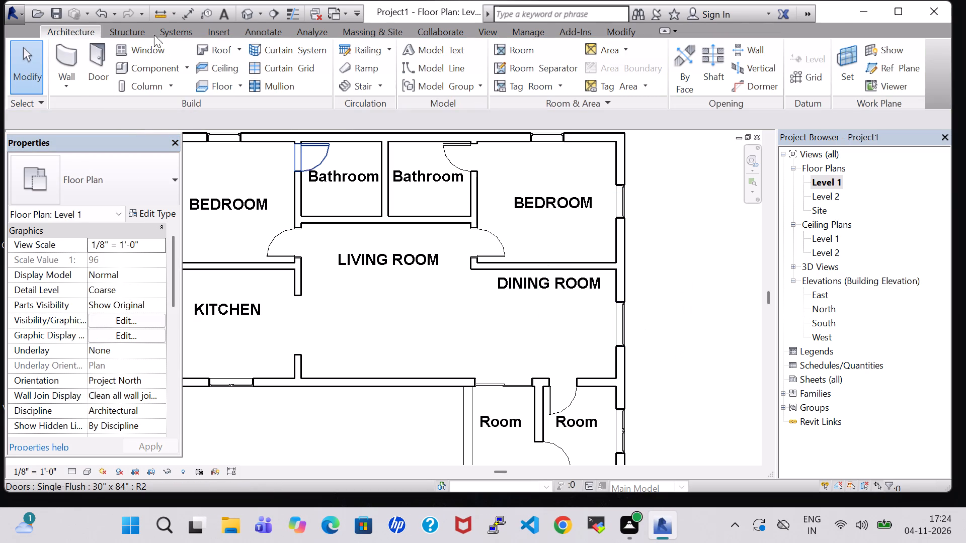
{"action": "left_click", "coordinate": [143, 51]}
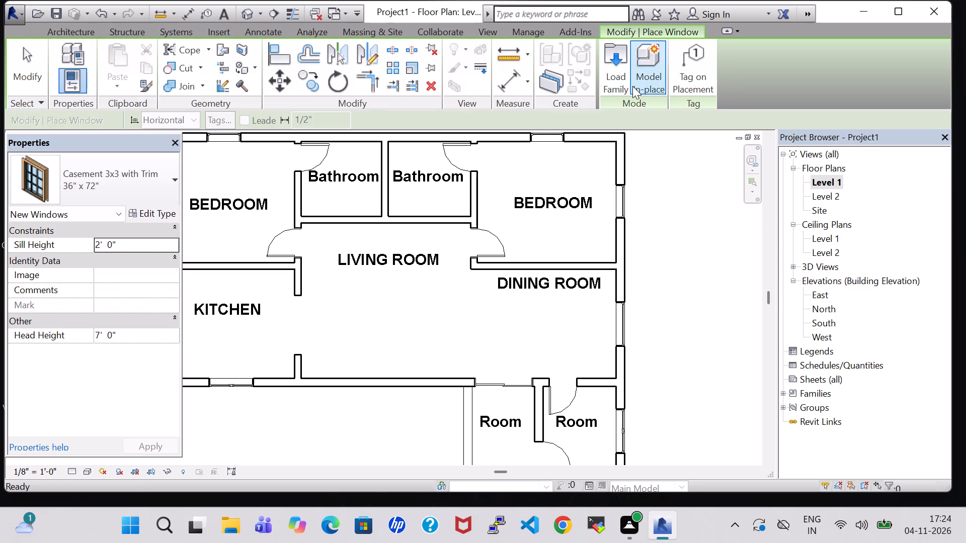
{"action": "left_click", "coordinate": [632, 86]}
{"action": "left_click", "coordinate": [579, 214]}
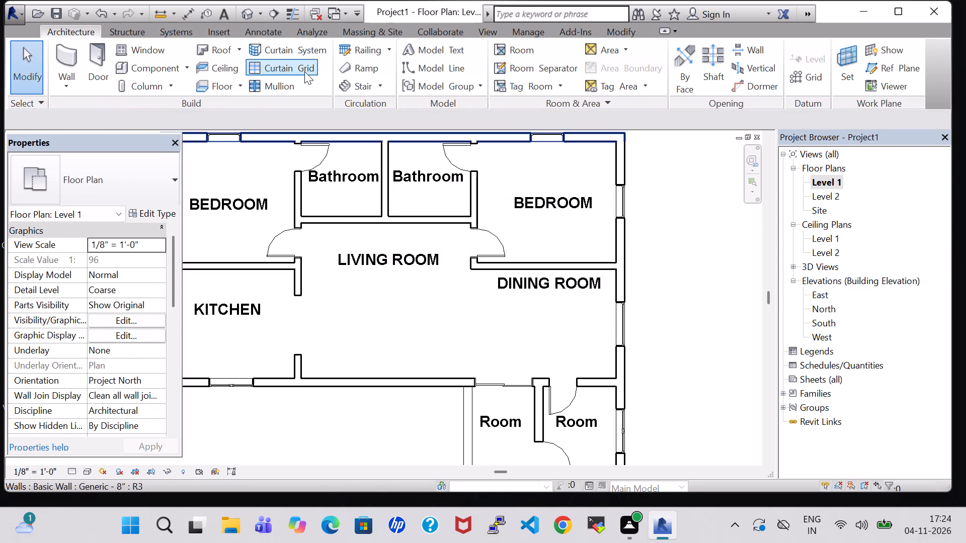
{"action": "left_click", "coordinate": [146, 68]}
Load the Combination Rtp with Trim family from the Windows library folder for window placement.
{"action": "left_click", "coordinate": [73, 31]}
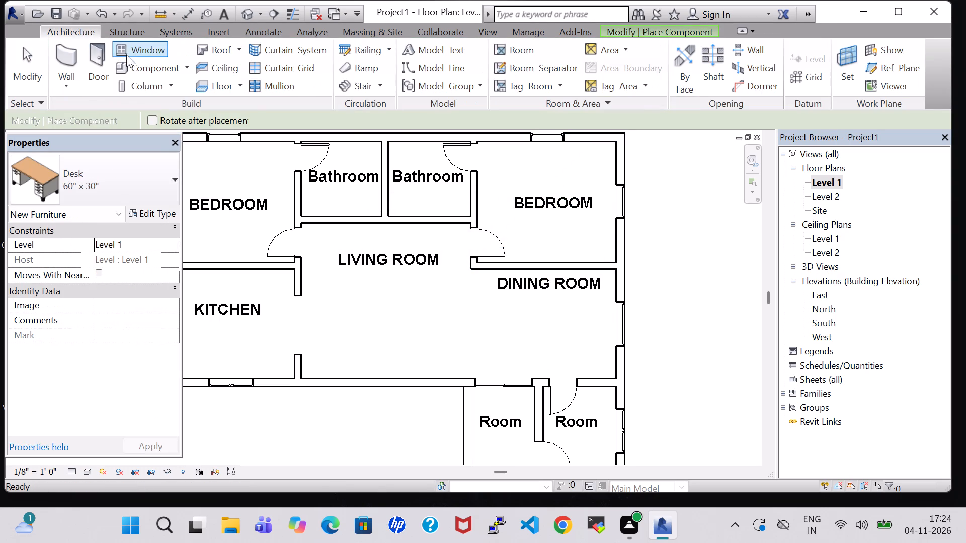
{"action": "left_click", "coordinate": [126, 51]}
{"action": "left_click", "coordinate": [607, 76]}
{"action": "scroll", "coordinate": [488, 217], "scroll_direction": "down", "scroll_amount": 3}
{"action": "scroll", "coordinate": [426, 256], "scroll_direction": "up", "scroll_amount": 2}
{"action": "scroll", "coordinate": [426, 256], "scroll_direction": "down", "scroll_amount": 4}
{"action": "double_click", "coordinate": [445, 312]}
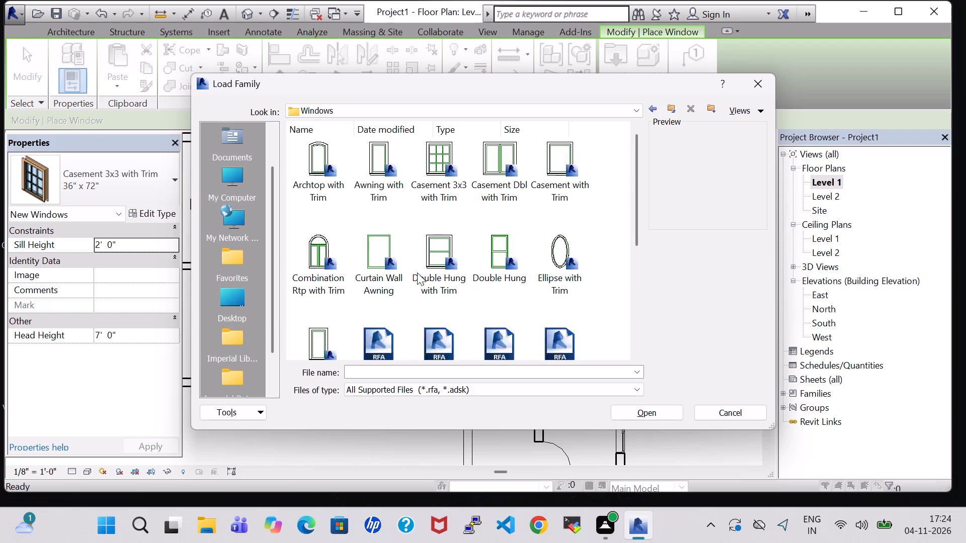
{"action": "left_click", "coordinate": [319, 253]}
{"action": "left_click", "coordinate": [660, 414]}
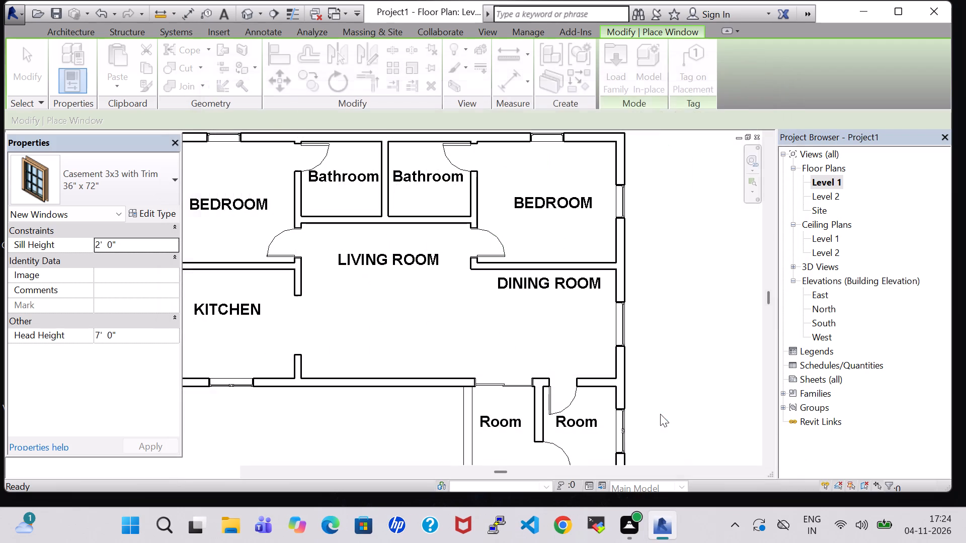
Place two 36" x 72" Combination Rtp with Trim windows in the living room's south wall, 3'-0" from the kitchen partition and 9'-10" apart.
{"action": "left_click", "coordinate": [332, 383]}
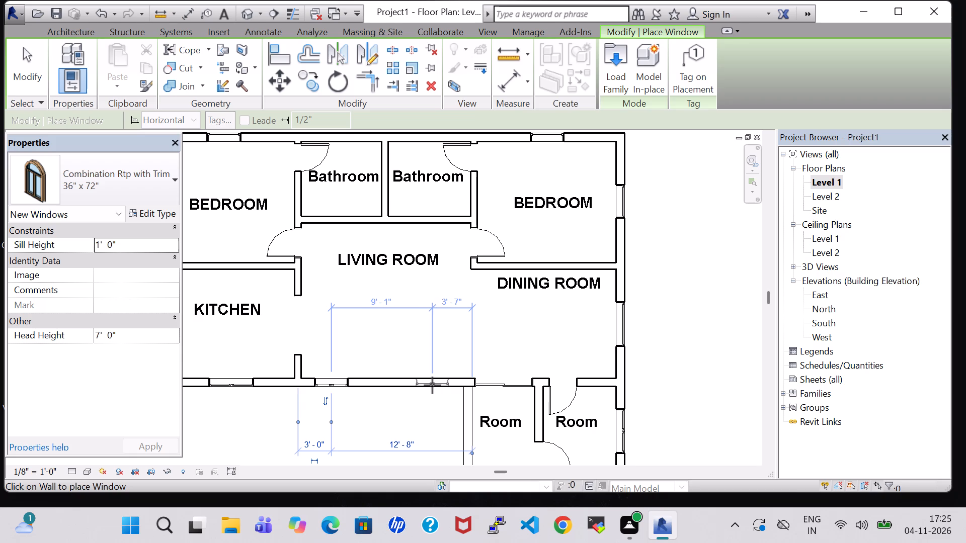
{"action": "left_click", "coordinate": [440, 385]}
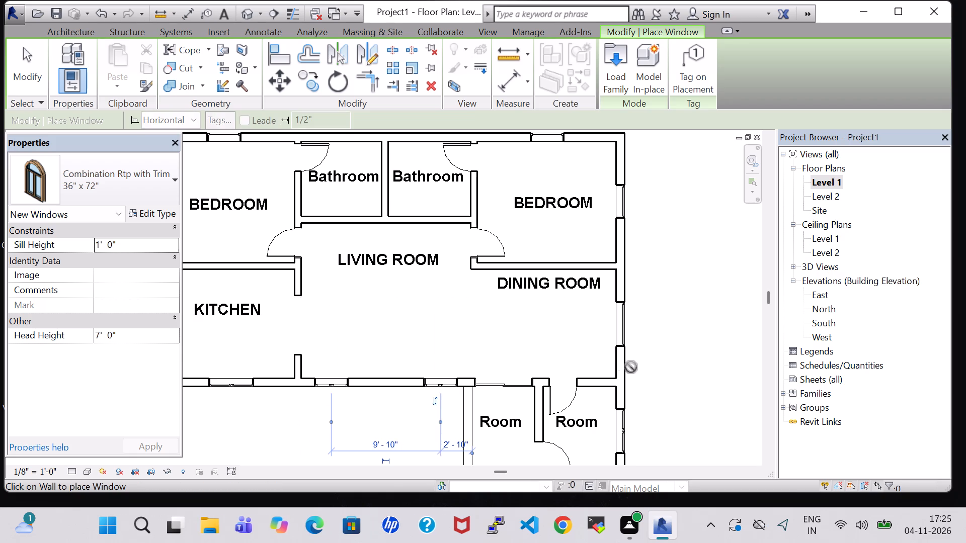
{"action": "key", "text": "Escape"}
{"action": "key", "text": "Escape"}
{"action": "key", "text": "Escape"}
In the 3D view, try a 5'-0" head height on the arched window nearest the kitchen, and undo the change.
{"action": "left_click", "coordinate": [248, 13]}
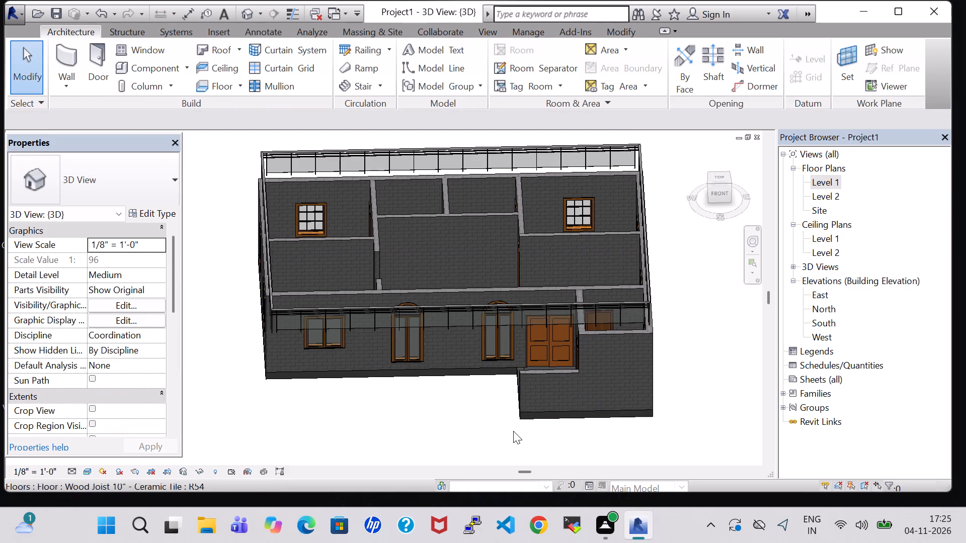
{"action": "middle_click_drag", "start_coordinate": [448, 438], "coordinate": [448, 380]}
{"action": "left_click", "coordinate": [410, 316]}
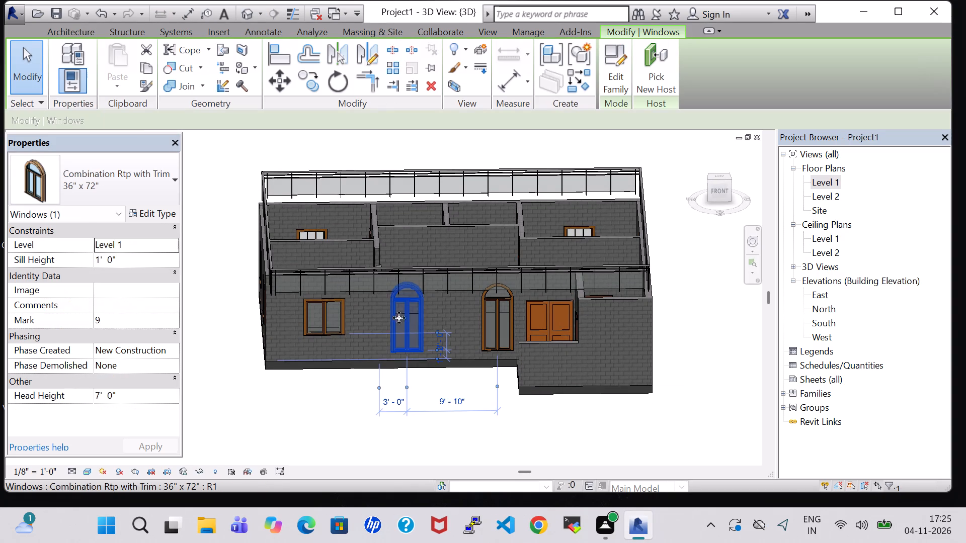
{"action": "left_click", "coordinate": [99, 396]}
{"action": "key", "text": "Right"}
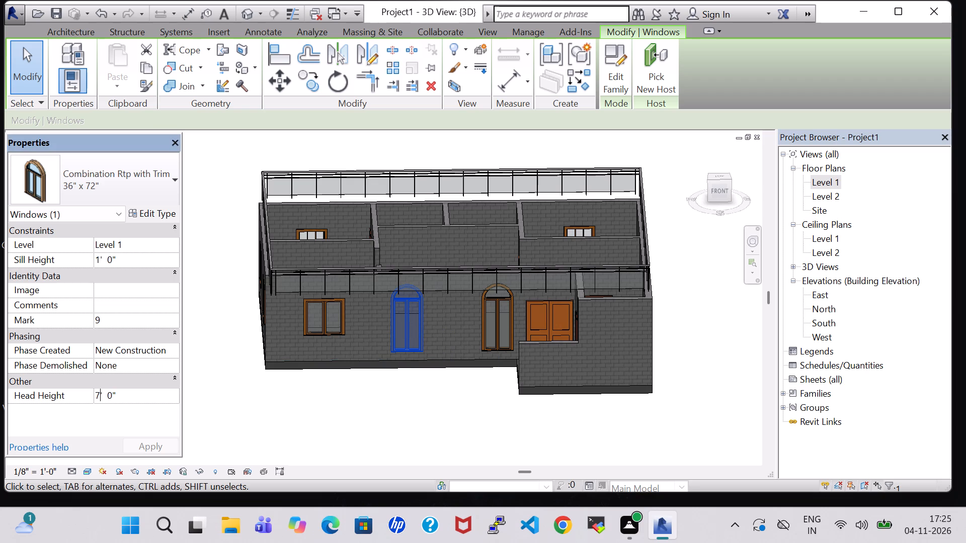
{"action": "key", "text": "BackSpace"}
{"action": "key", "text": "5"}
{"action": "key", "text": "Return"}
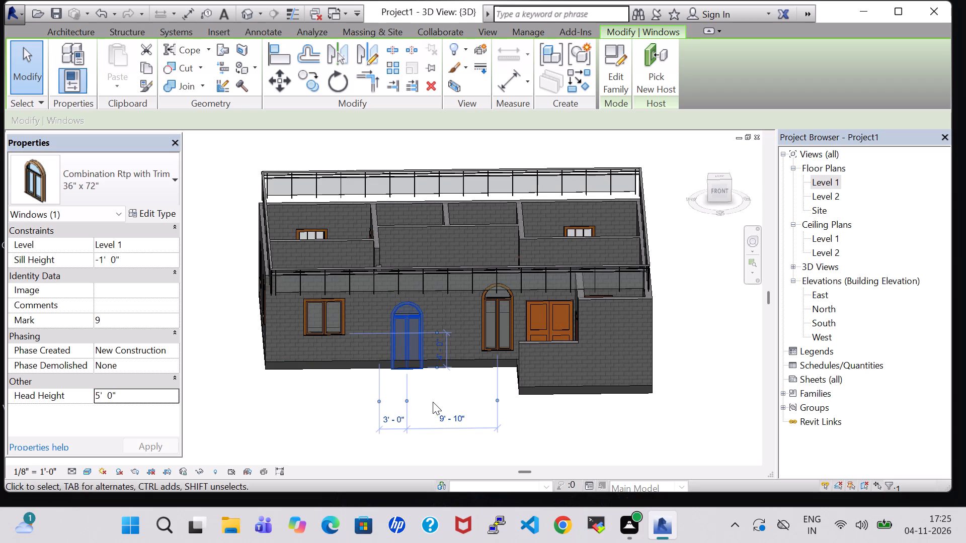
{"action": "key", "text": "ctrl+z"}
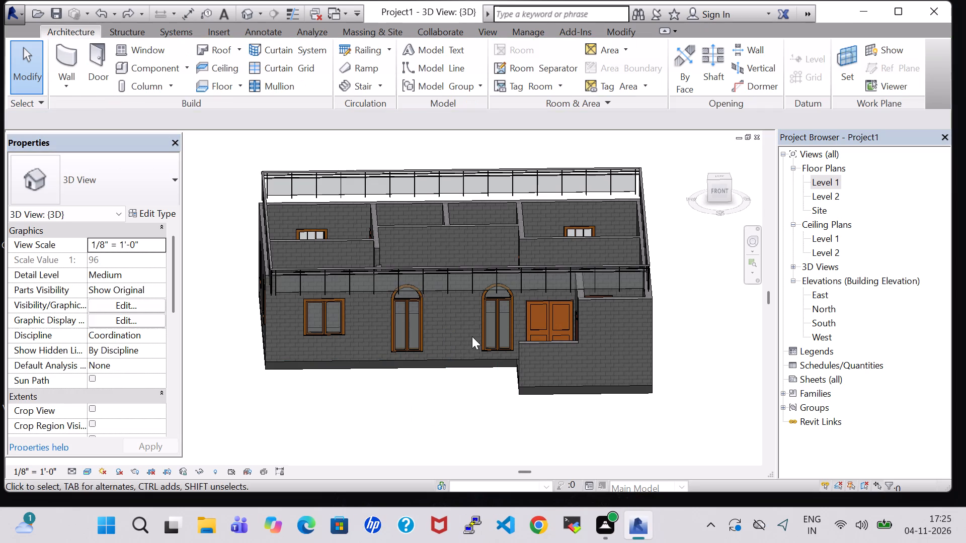
Set the Combination Rtp with Trim 36" x 72" window type's height to 4'-0".
{"action": "left_click", "coordinate": [413, 301]}
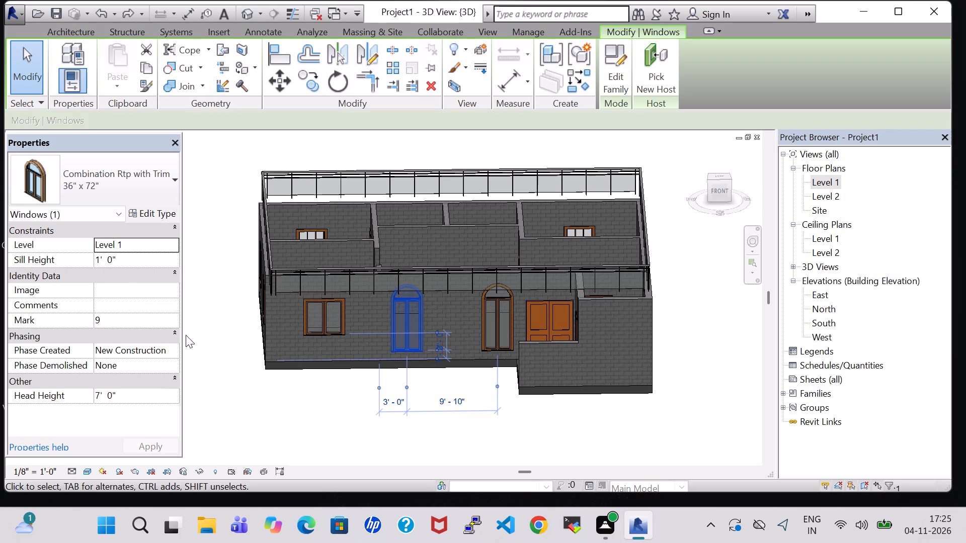
{"action": "left_click", "coordinate": [154, 213]}
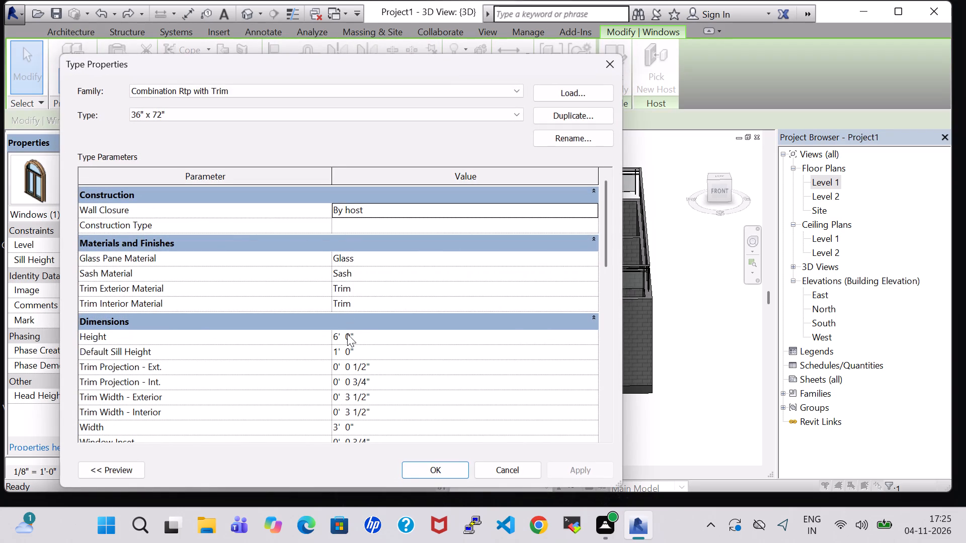
{"action": "left_click", "coordinate": [341, 335]}
{"action": "key", "text": "Left"}
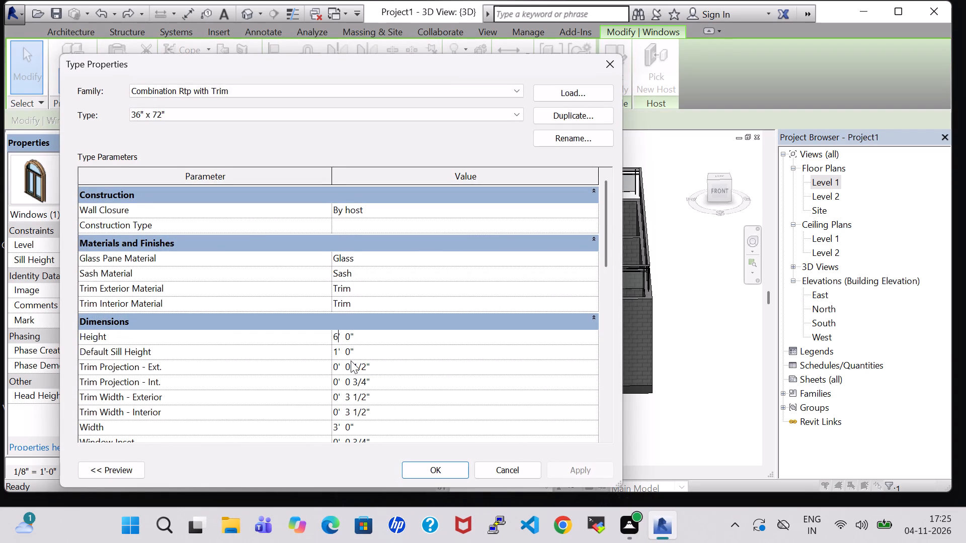
{"action": "key", "text": "BackSpace"}
{"action": "key", "text": "4"}
{"action": "scroll", "coordinate": [355, 392], "scroll_direction": "down", "scroll_amount": 2}
{"action": "left_click", "coordinate": [566, 474]}
{"action": "left_click", "coordinate": [431, 472]}
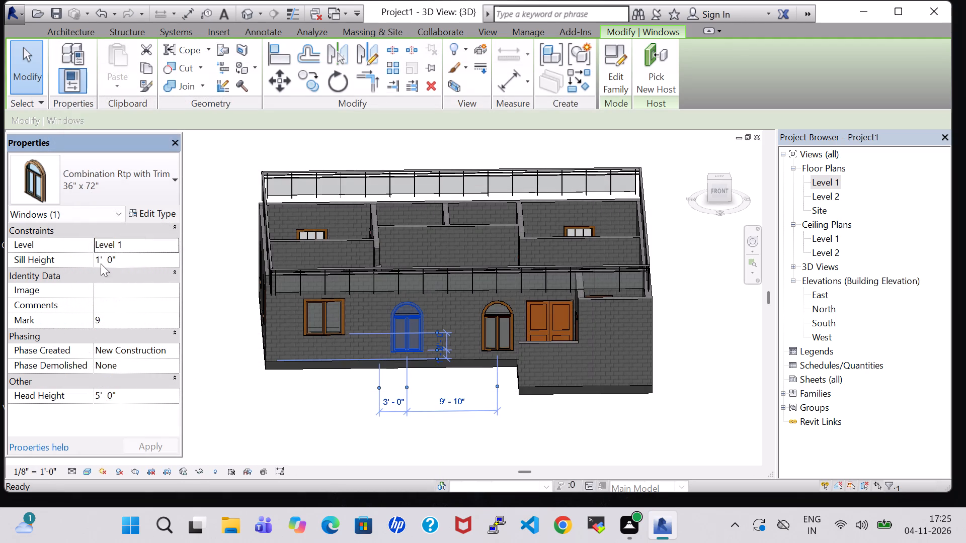
Set the sill height of both arched living room windows to 2'-0".
{"action": "left_click", "coordinate": [101, 259]}
{"action": "key", "text": "BackSpace"}
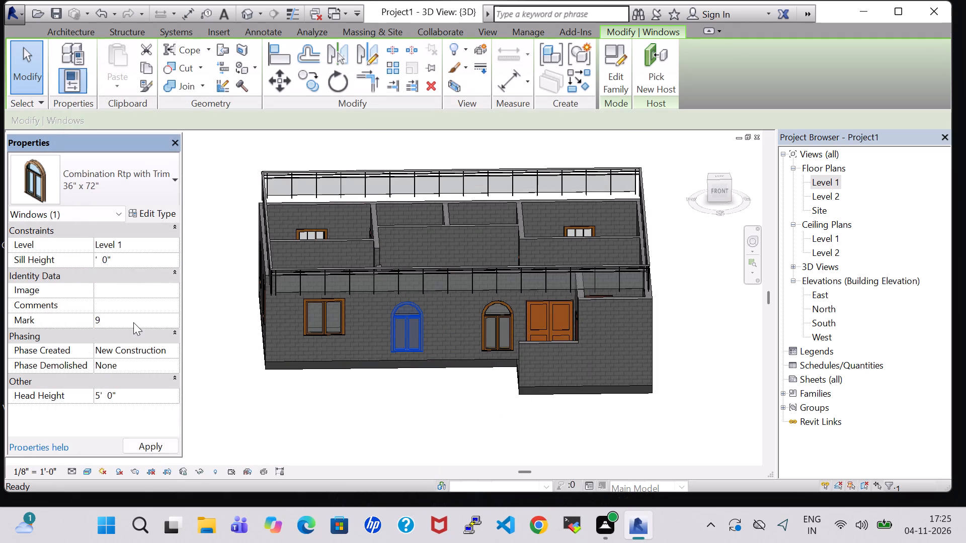
{"action": "key", "text": "2"}
{"action": "key", "text": "Return"}
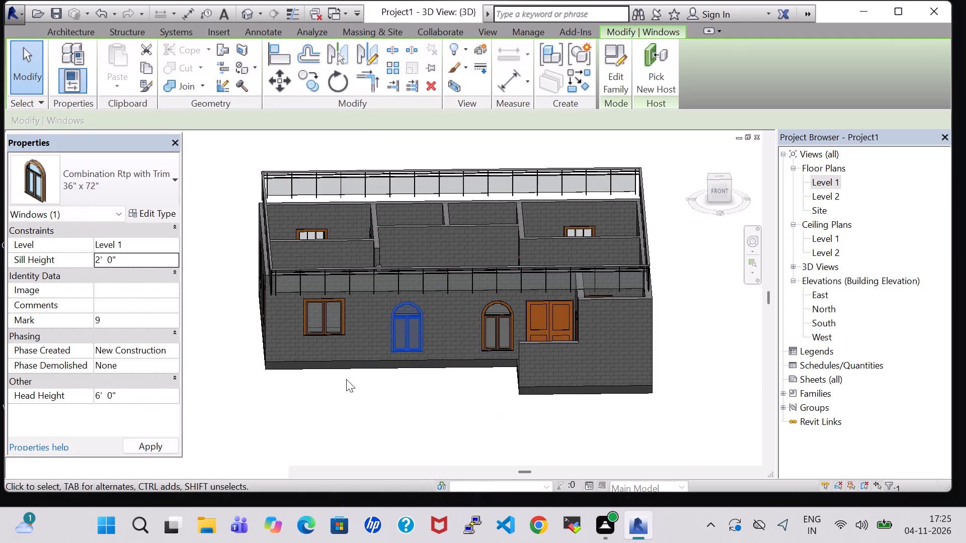
{"action": "left_click_drag", "start_coordinate": [513, 418], "coordinate": [513, 422]}
{"action": "left_click", "coordinate": [498, 312]}
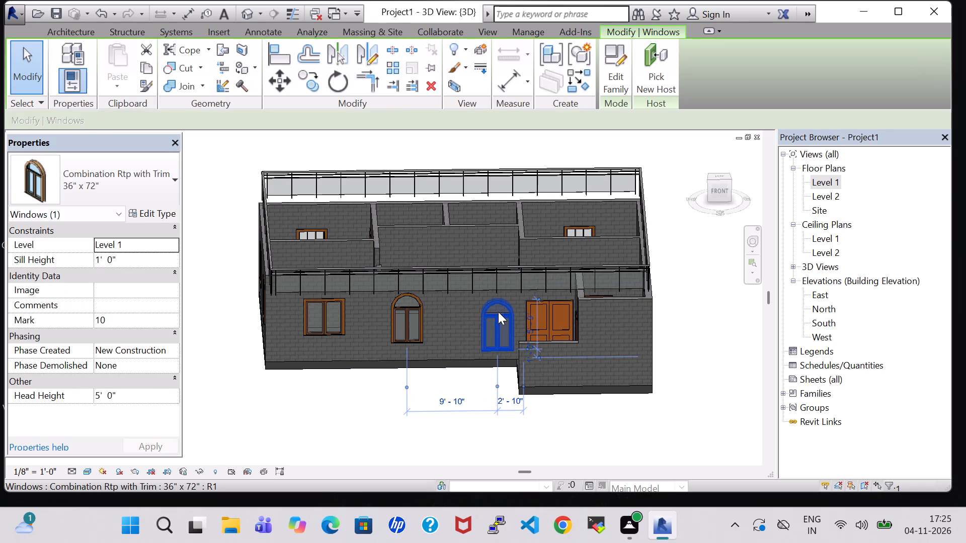
{"action": "left_click", "coordinate": [102, 258]}
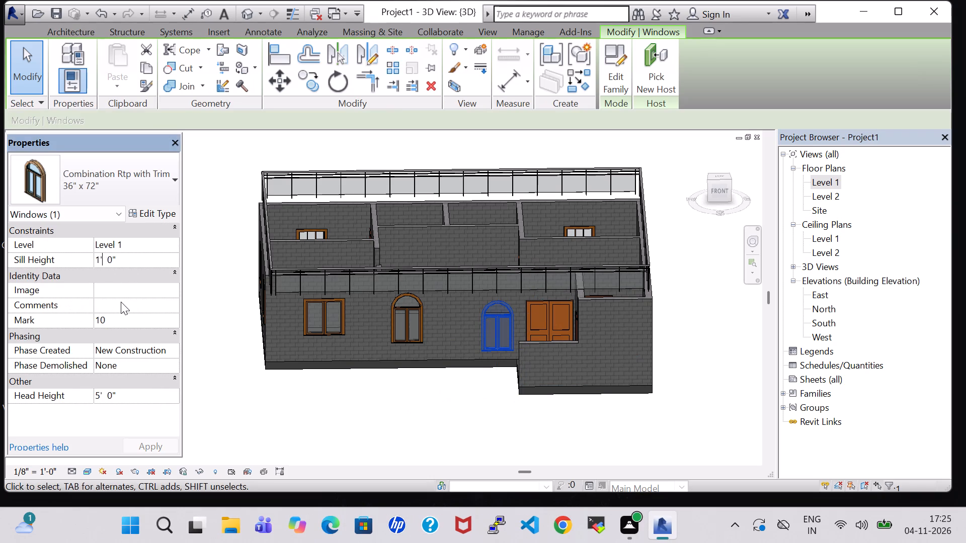
{"action": "key", "text": "Left"}
{"action": "key", "text": "BackSpace"}
{"action": "key", "text": "2"}
{"action": "key", "text": "Return"}
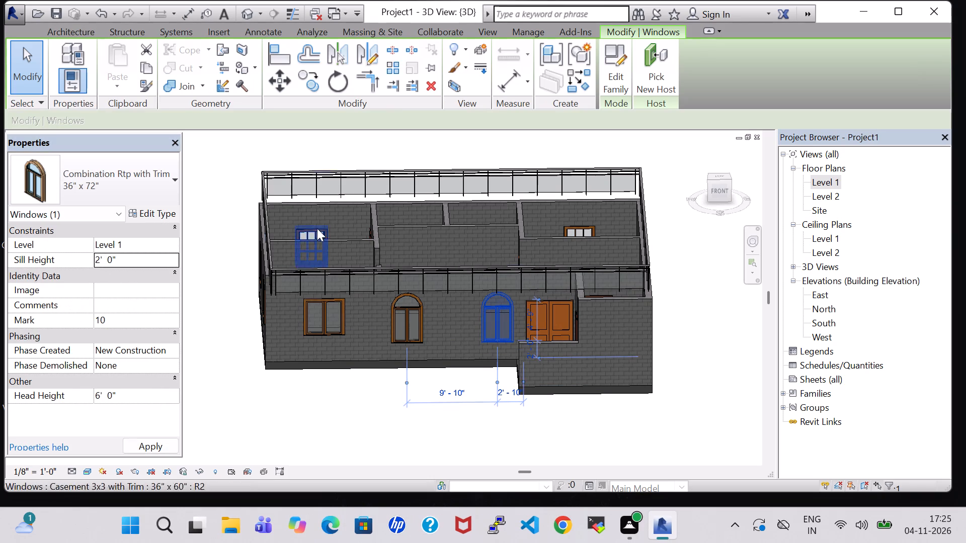
{"action": "left_click", "coordinate": [431, 427]}
Examine the window placement on all sides of the building in 3D, including the kitchen's south casement window's sill height.
{"action": "middle_click_drag", "start_coordinate": [431, 427], "coordinate": [448, 349], "text": "shift"}
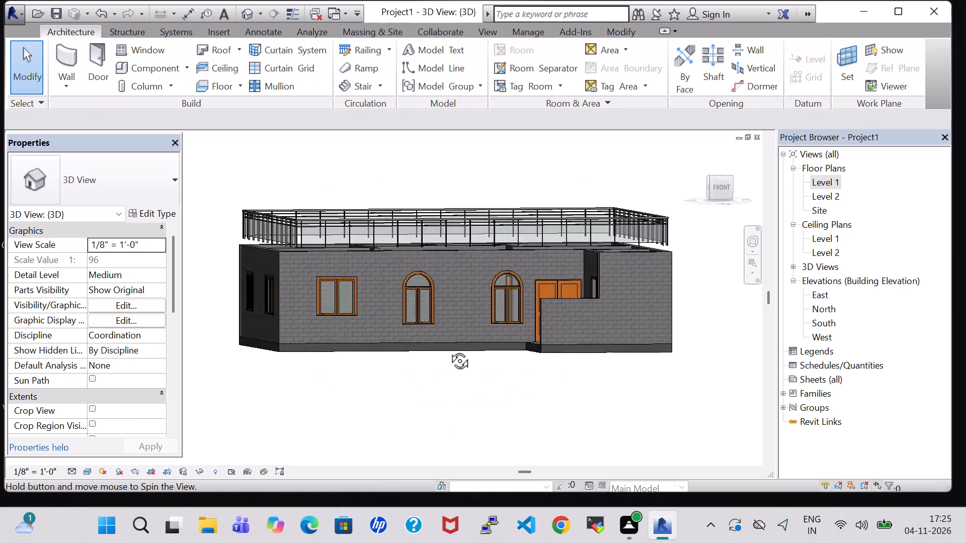
{"action": "middle_click_drag", "start_coordinate": [448, 349], "coordinate": [425, 342], "text": "shift"}
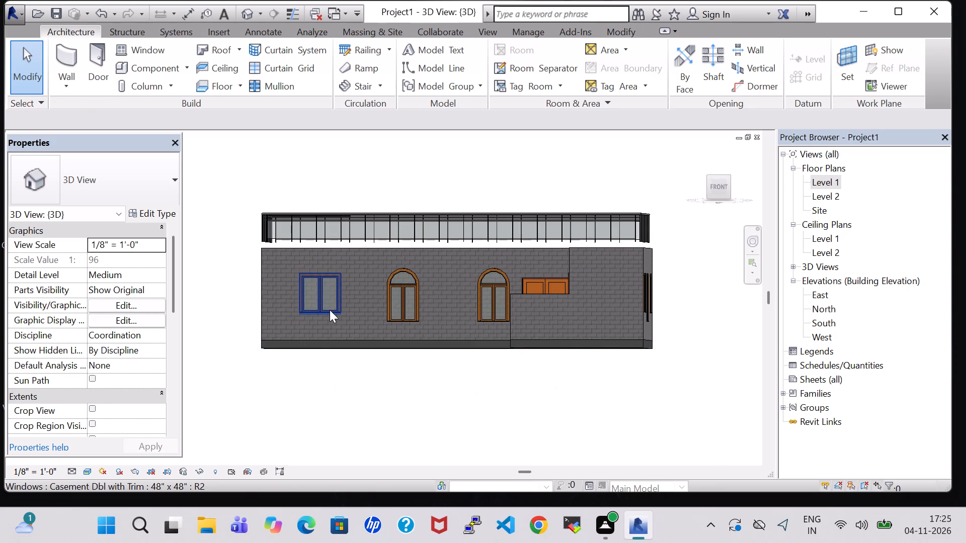
{"action": "left_click", "coordinate": [330, 310]}
{"action": "left_click", "coordinate": [101, 260]}
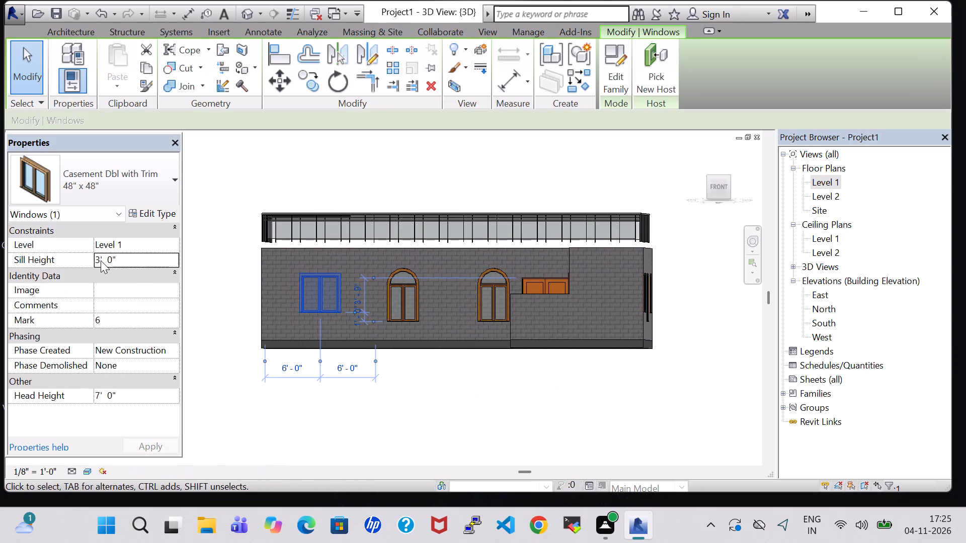
{"action": "left_click", "coordinate": [428, 370]}
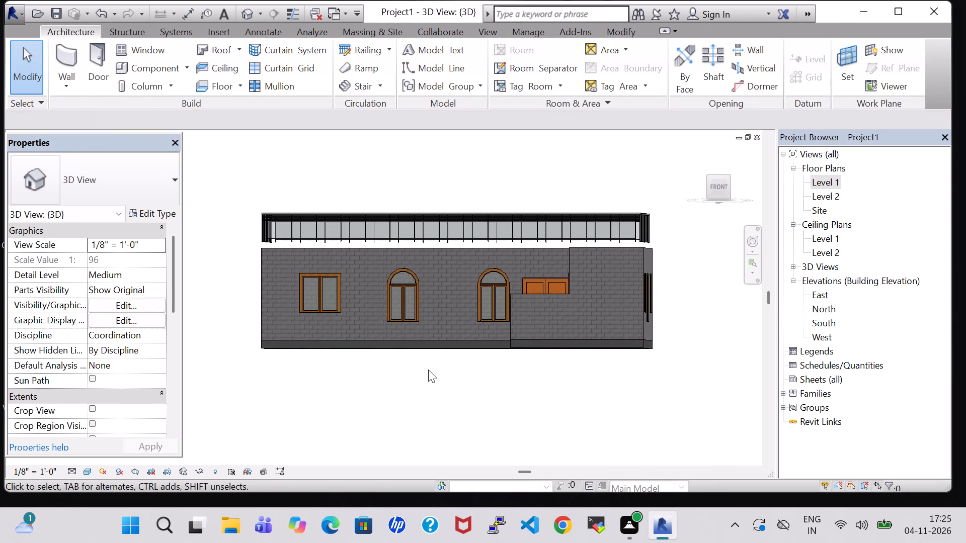
{"action": "middle_click_drag", "start_coordinate": [428, 370], "coordinate": [683, 424], "text": "shift"}
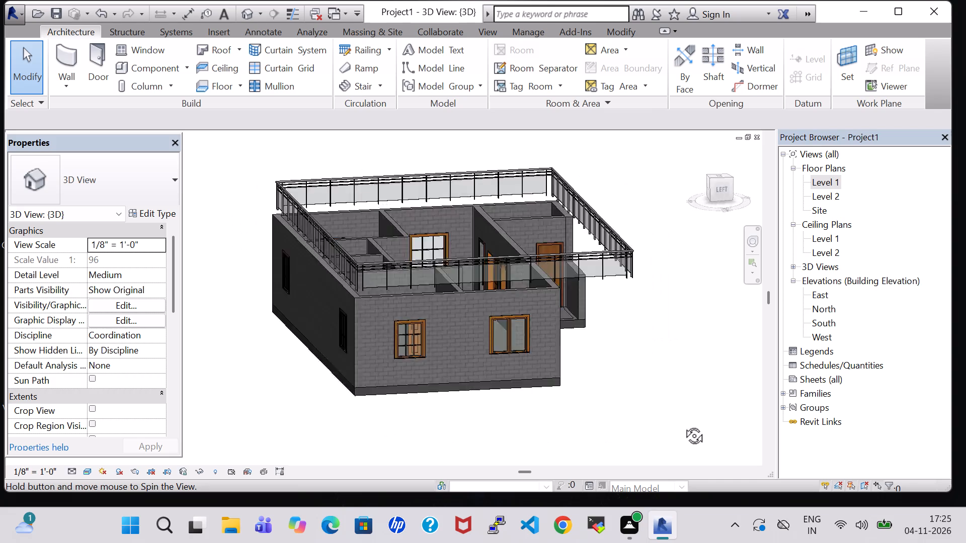
{"action": "middle_click_drag", "start_coordinate": [683, 424], "coordinate": [336, 411], "text": "shift"}
{"action": "middle_click_drag", "start_coordinate": [629, 410], "coordinate": [609, 410], "text": "shift"}
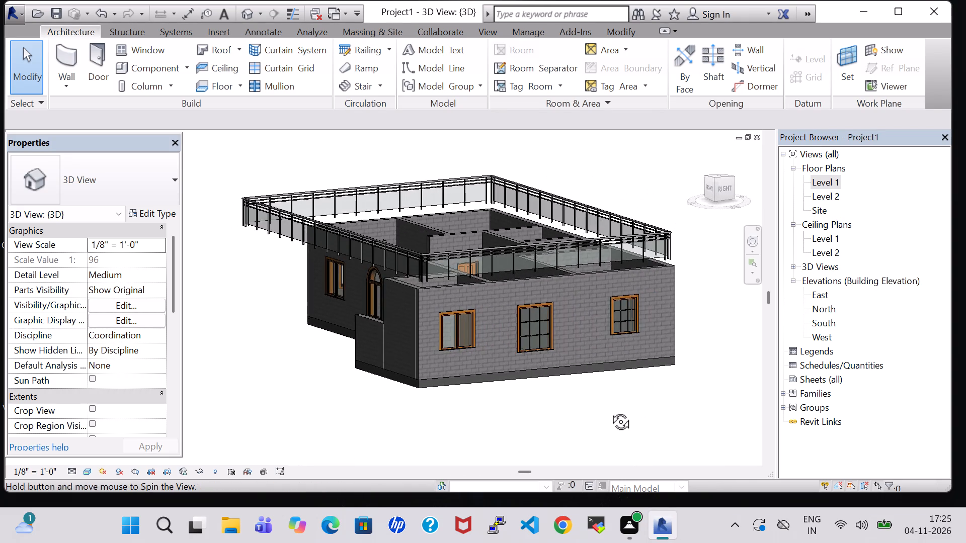
{"action": "middle_click_drag", "start_coordinate": [609, 410], "coordinate": [684, 408], "text": "shift"}
{"action": "scroll", "coordinate": [684, 408], "scroll_direction": "down", "scroll_amount": 1, "text": "shift"}
{"action": "scroll", "coordinate": [549, 381], "scroll_direction": "up", "scroll_amount": 5}
{"action": "middle_click_drag", "start_coordinate": [685, 408], "coordinate": [615, 422], "text": "shift"}
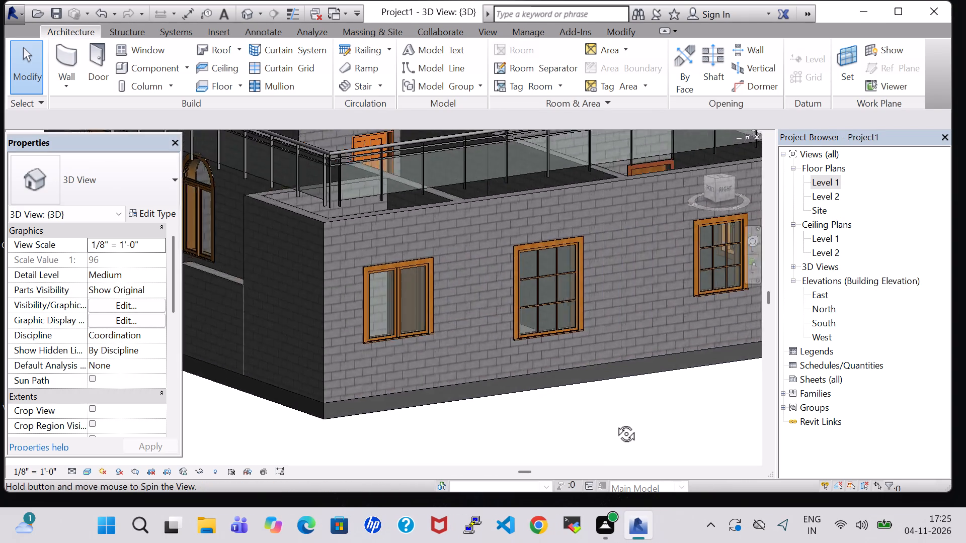
{"action": "middle_click_drag", "start_coordinate": [615, 422], "coordinate": [571, 422], "text": "shift"}
{"action": "scroll", "coordinate": [571, 422], "scroll_direction": "down", "scroll_amount": 2, "text": "shift"}
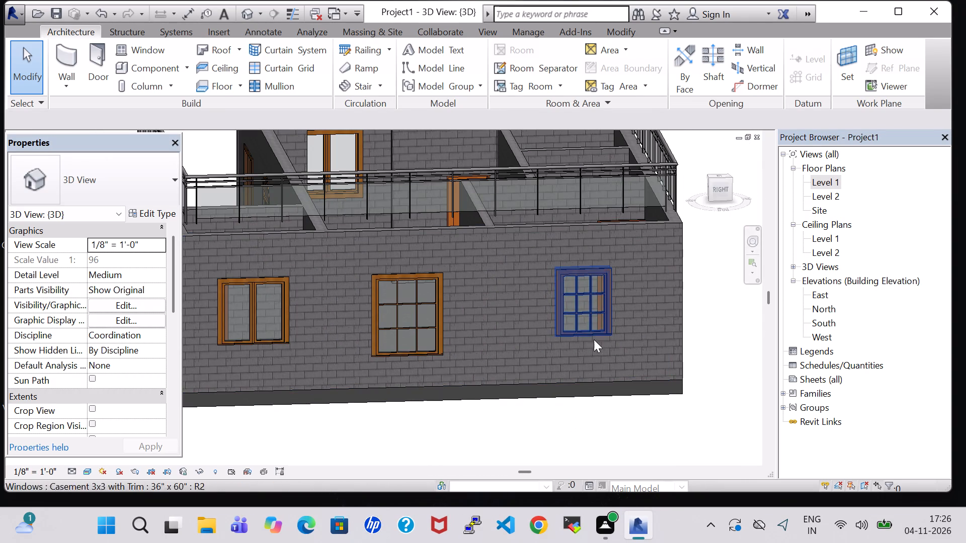
{"action": "middle_click_drag", "start_coordinate": [682, 325], "coordinate": [584, 344], "text": "shift"}
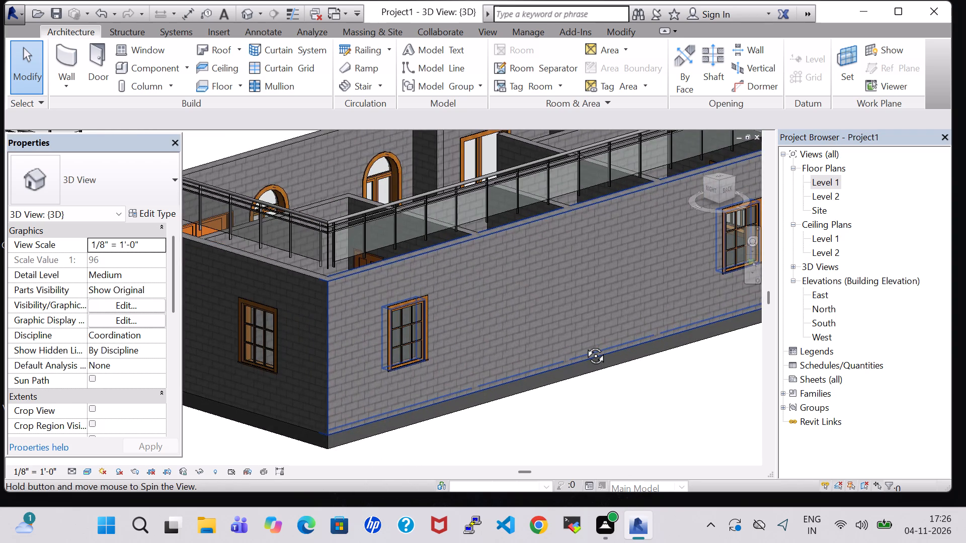
{"action": "middle_click_drag", "start_coordinate": [584, 344], "coordinate": [288, 329], "text": "shift"}
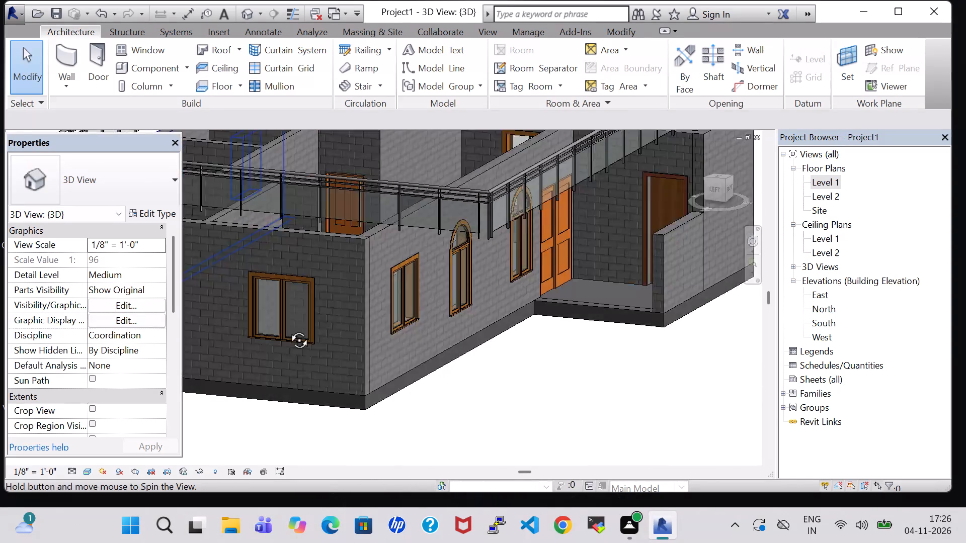
{"action": "middle_click_drag", "start_coordinate": [288, 329], "coordinate": [206, 332], "text": "shift"}
{"action": "middle_click_drag", "start_coordinate": [551, 402], "coordinate": [501, 388], "text": "shift"}
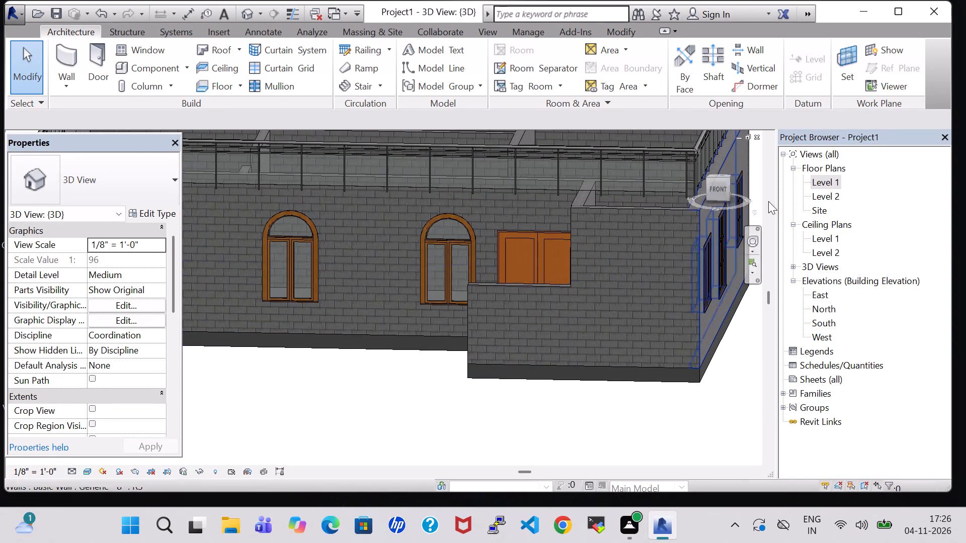
From the Level 1 floor plan, load the Transom with Trim family from the Windows library folder for window placement.
{"action": "double_click", "coordinate": [826, 185]}
{"action": "scroll", "coordinate": [536, 302], "scroll_direction": "down", "scroll_amount": 4}
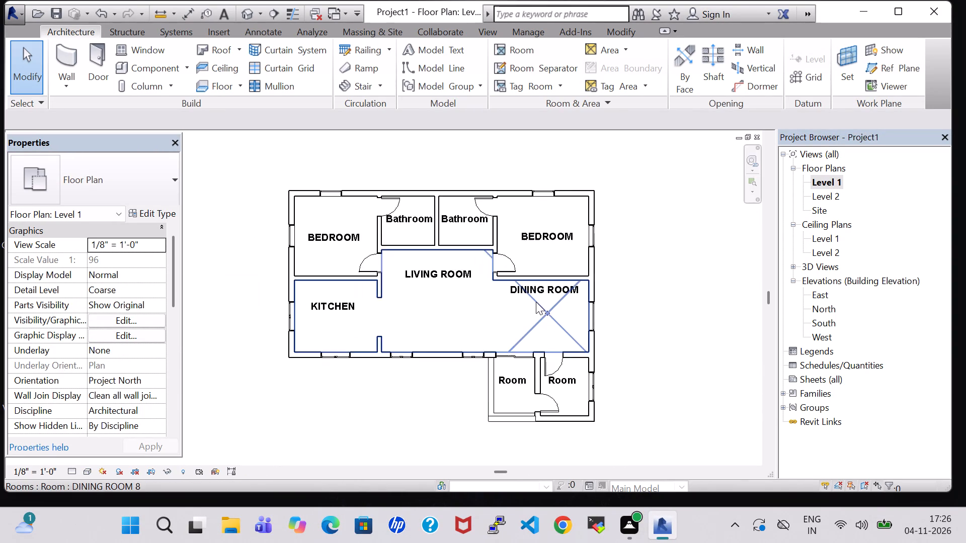
{"action": "scroll", "coordinate": [536, 302], "scroll_direction": "down", "scroll_amount": 3}
{"action": "middle_click_drag", "start_coordinate": [633, 295], "coordinate": [616, 287]}
{"action": "scroll", "coordinate": [616, 287], "scroll_direction": "up", "scroll_amount": 4}
{"action": "middle_click_drag", "start_coordinate": [616, 287], "coordinate": [692, 281]}
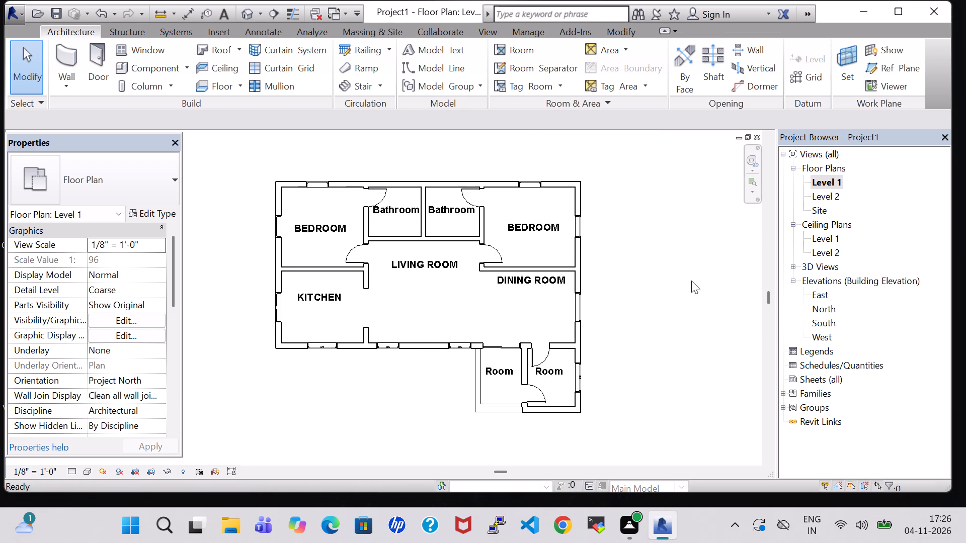
{"action": "left_click", "coordinate": [156, 45]}
{"action": "left_click", "coordinate": [615, 63]}
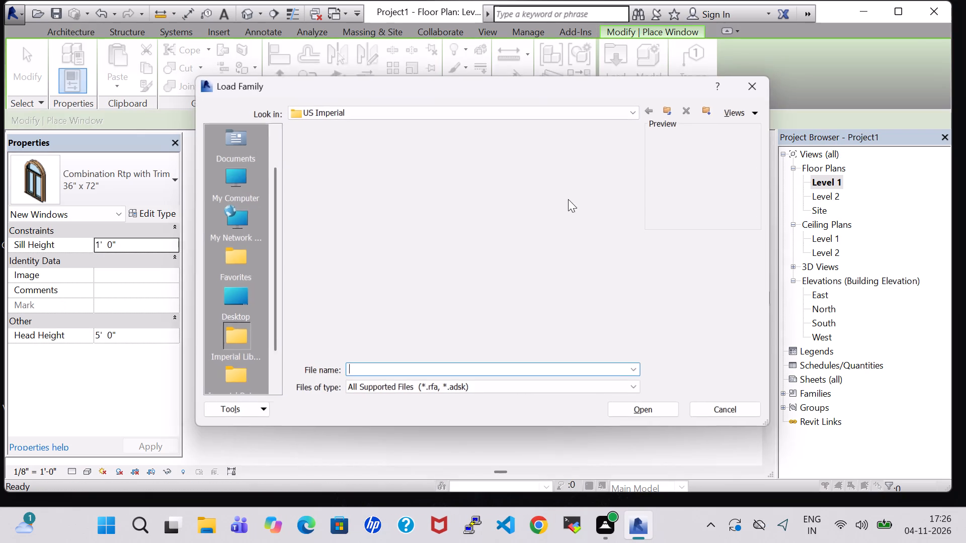
{"action": "scroll", "coordinate": [511, 269], "scroll_direction": "down", "scroll_amount": 6}
{"action": "double_click", "coordinate": [446, 307]}
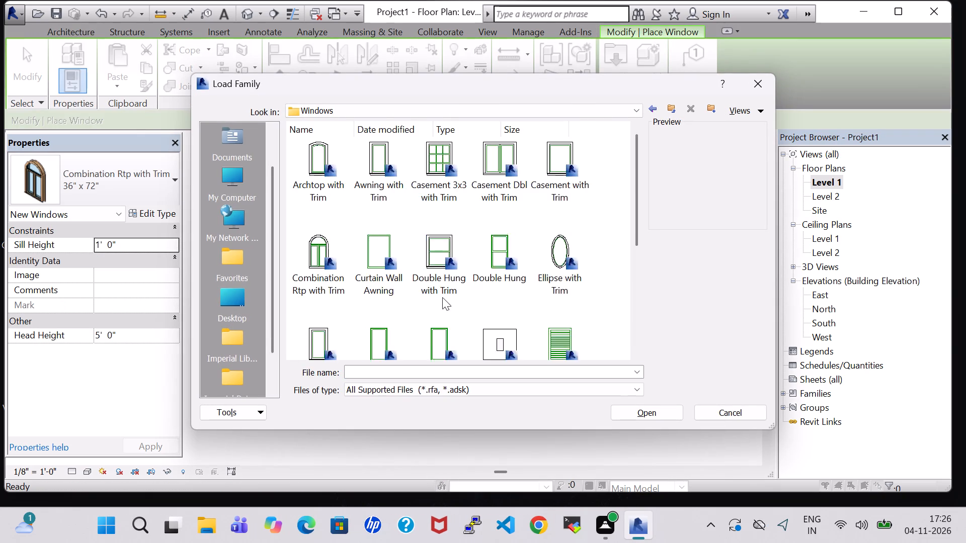
{"action": "scroll", "coordinate": [442, 296], "scroll_direction": "down", "scroll_amount": 3}
{"action": "left_click", "coordinate": [472, 214]}
{"action": "left_click", "coordinate": [634, 416]}
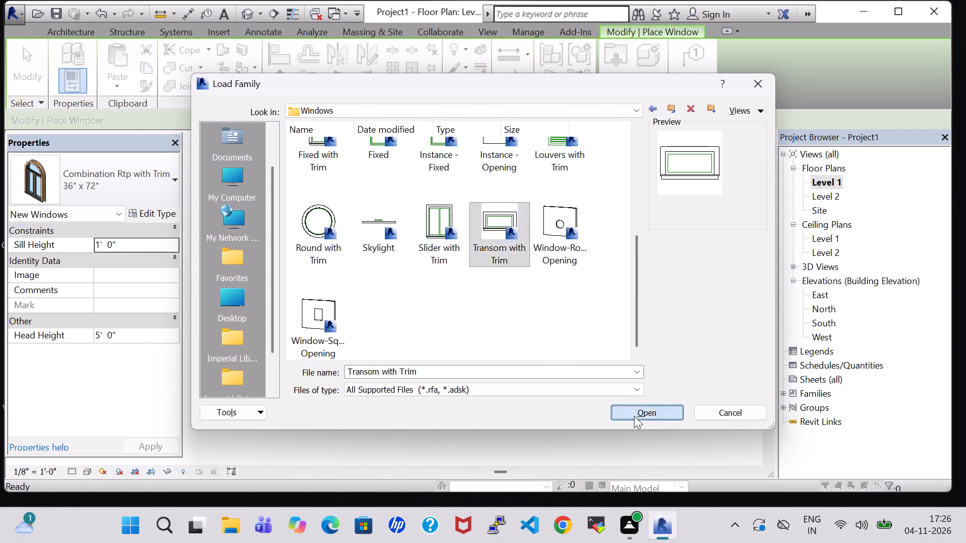
Place a 24" x 24" Transom with Trim window in each bathroom's north wall, the west one 1'-10" from the shared partition.
{"action": "scroll", "coordinate": [333, 242], "scroll_direction": "up", "scroll_amount": 5}
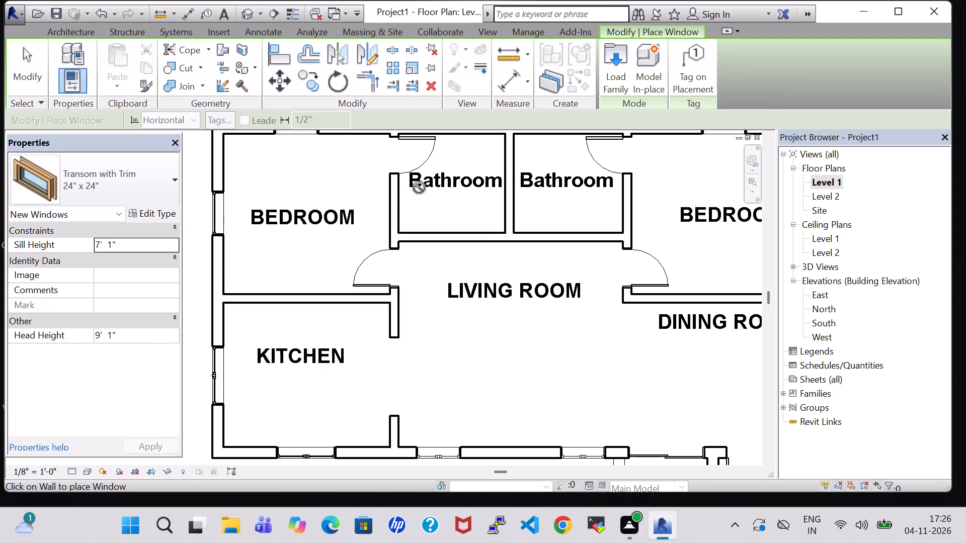
{"action": "middle_click_drag", "start_coordinate": [434, 192], "coordinate": [389, 366]}
{"action": "scroll", "coordinate": [395, 352], "scroll_direction": "up", "scroll_amount": 3}
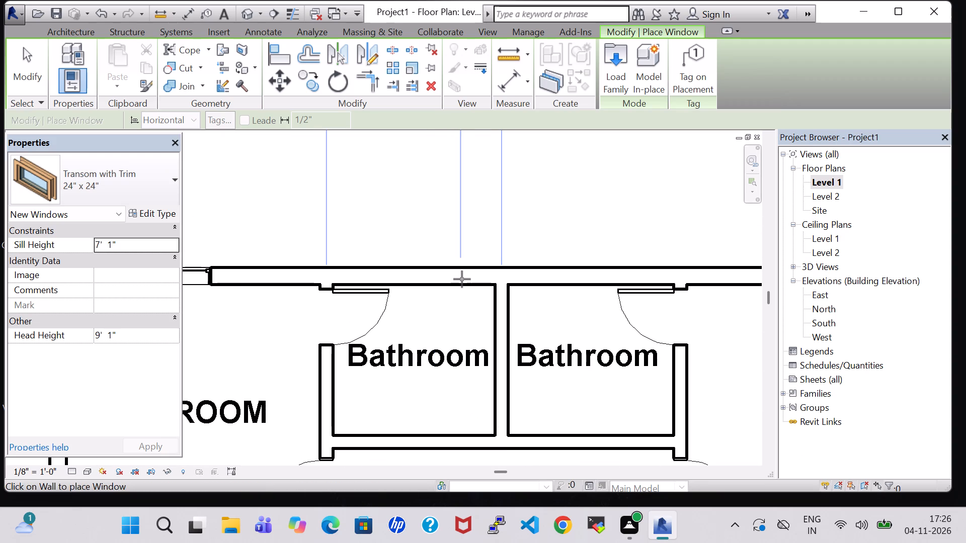
{"action": "left_click", "coordinate": [460, 279]}
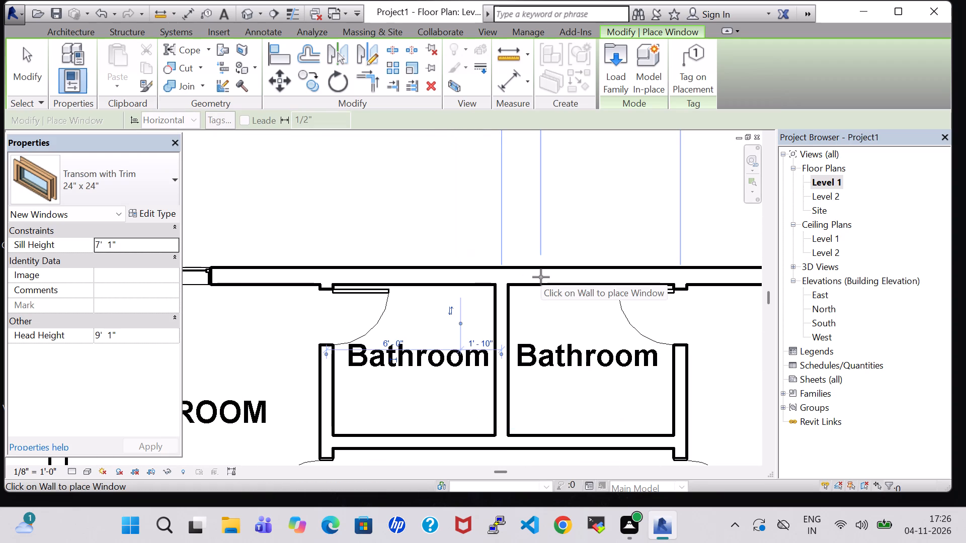
{"action": "left_click", "coordinate": [540, 277]}
{"action": "key", "text": "Escape"}
{"action": "key", "text": "Escape"}
{"action": "key", "text": "Escape"}
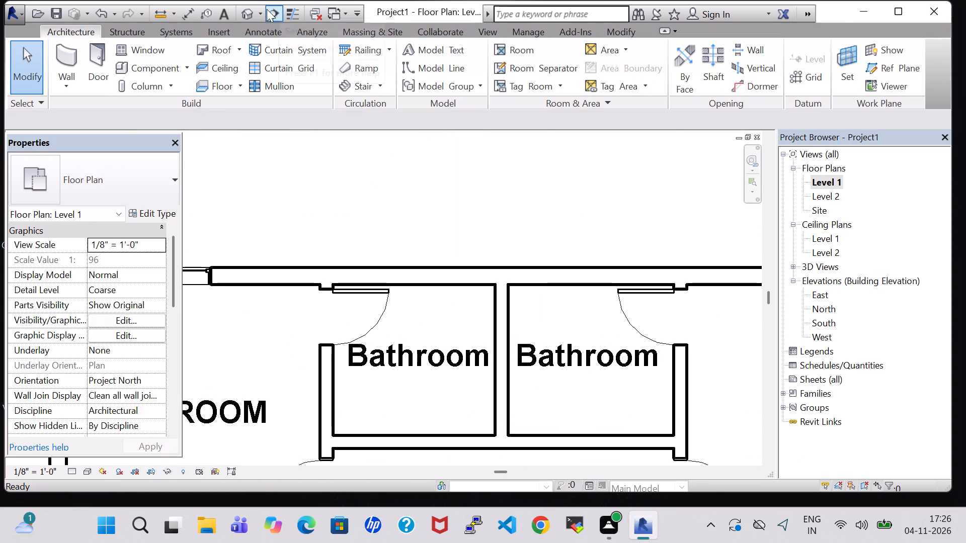
Examine the bathroom transom windows on the building's north side in 3D.
{"action": "left_click", "coordinate": [247, 11]}
{"action": "middle_click_drag", "start_coordinate": [368, 399], "coordinate": [471, 389], "text": "shift"}
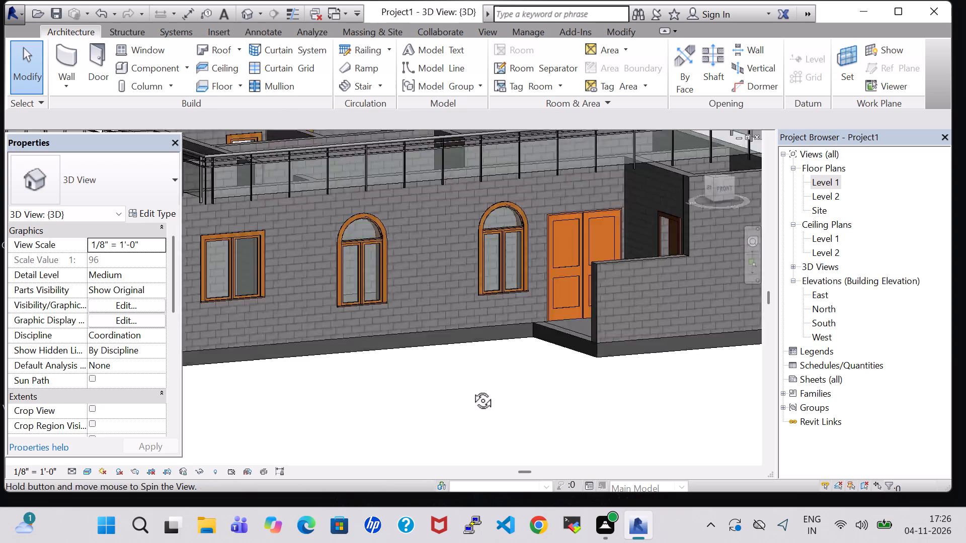
{"action": "middle_click_drag", "start_coordinate": [471, 389], "coordinate": [591, 373], "text": "shift"}
{"action": "scroll", "coordinate": [519, 397], "scroll_direction": "down", "scroll_amount": 3}
{"action": "middle_click_drag", "start_coordinate": [397, 406], "coordinate": [500, 397]}
{"action": "middle_click_drag", "start_coordinate": [512, 147], "coordinate": [526, 249]}
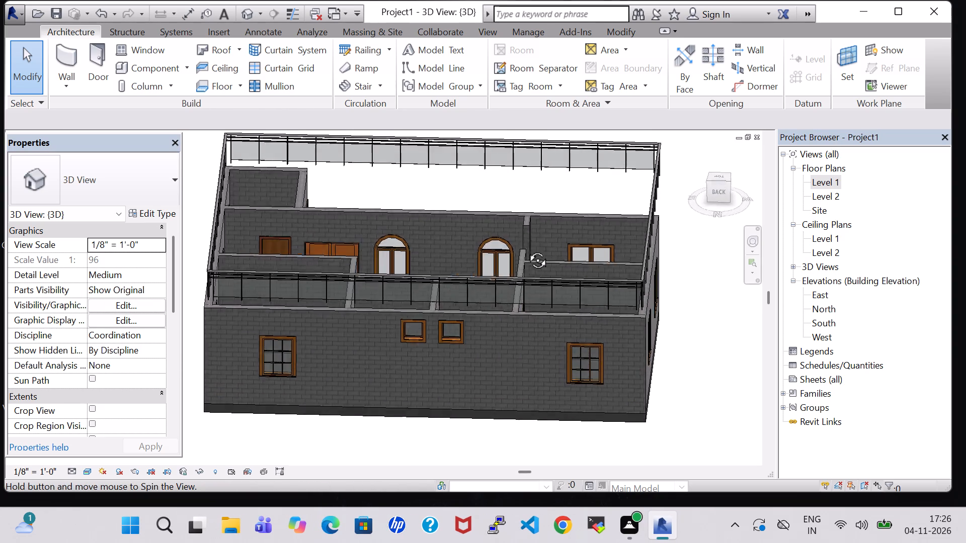
{"action": "middle_click_drag", "start_coordinate": [526, 249], "coordinate": [526, 296]}
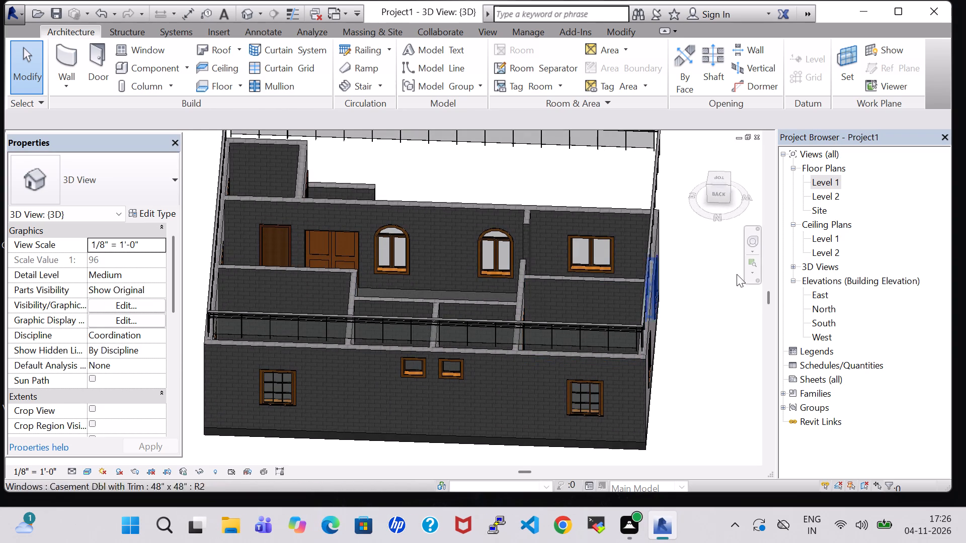
From the Level 1 plan, set the Sash Material of the Casement 3x3 with Trim 36" x 60" window type to Softwood, Lumber.
{"action": "double_click", "coordinate": [834, 183]}
{"action": "scroll", "coordinate": [512, 298], "scroll_direction": "down", "scroll_amount": 2}
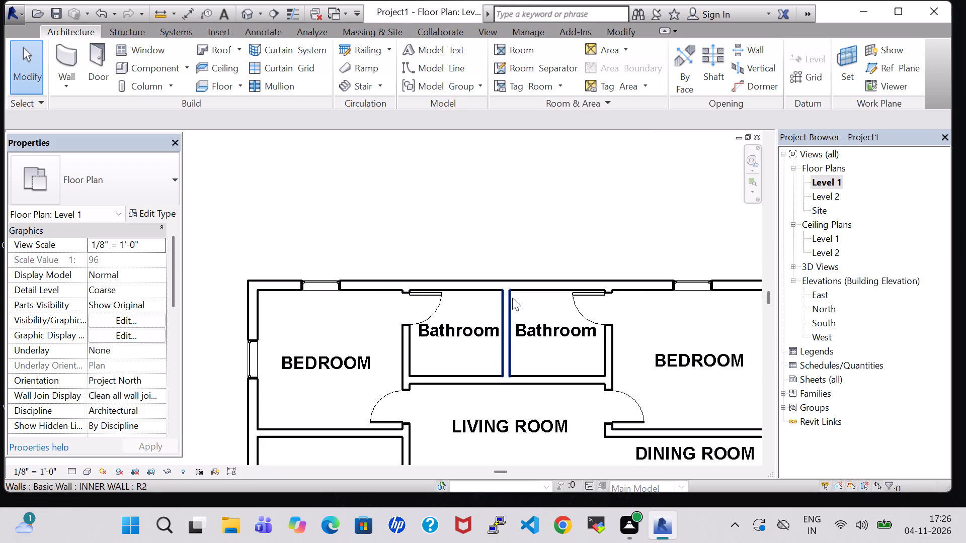
{"action": "scroll", "coordinate": [512, 298], "scroll_direction": "down", "scroll_amount": 5}
{"action": "middle_click_drag", "start_coordinate": [604, 399], "coordinate": [543, 286]}
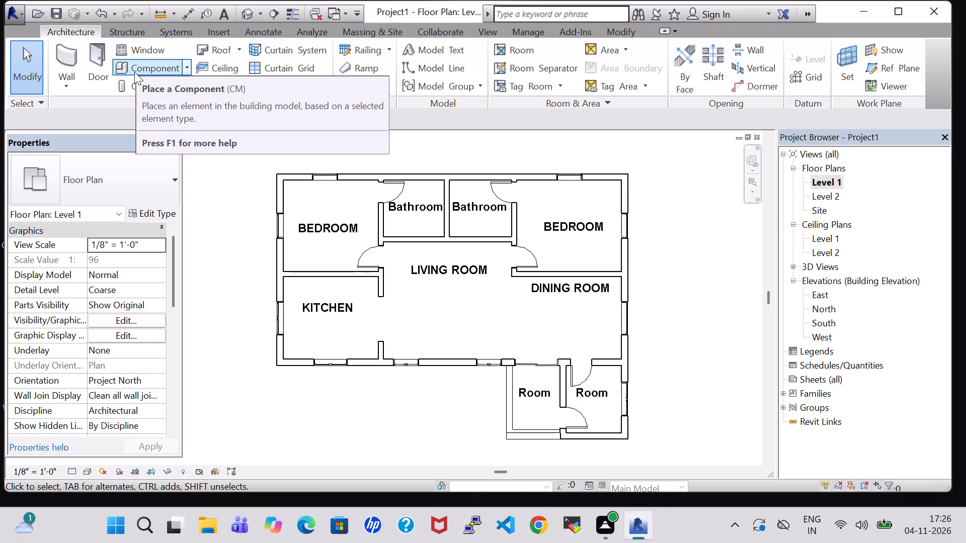
{"action": "left_click", "coordinate": [331, 171]}
{"action": "left_click", "coordinate": [137, 213]}
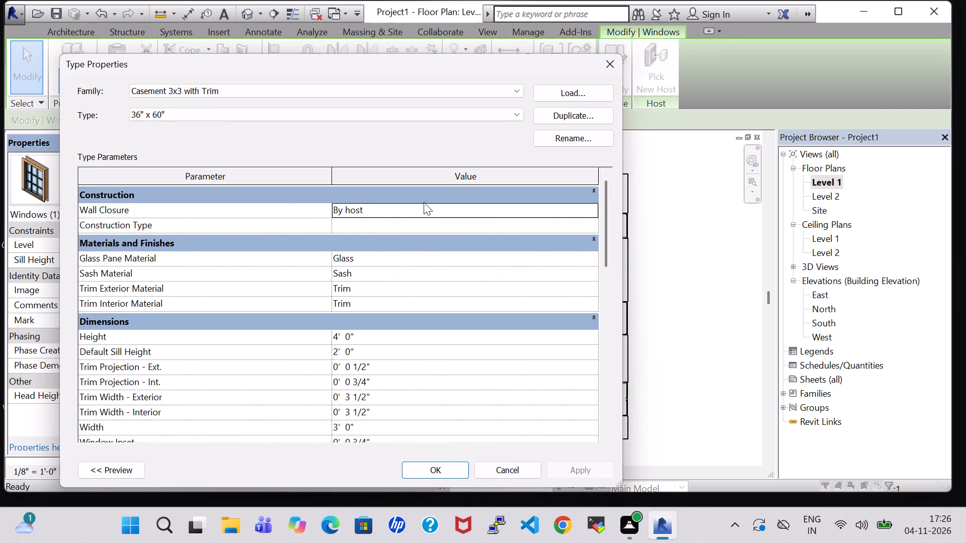
{"action": "left_click", "coordinate": [356, 275]}
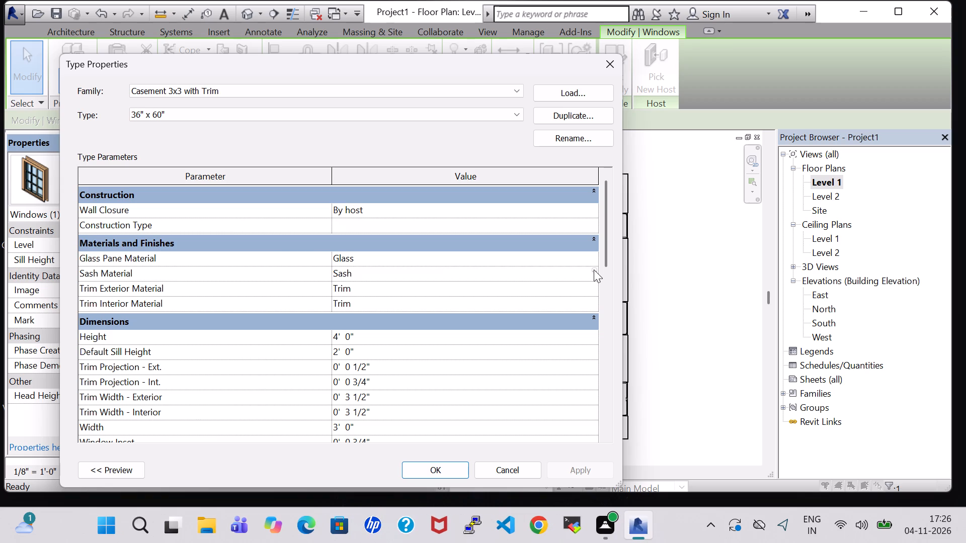
{"action": "left_click", "coordinate": [594, 270]}
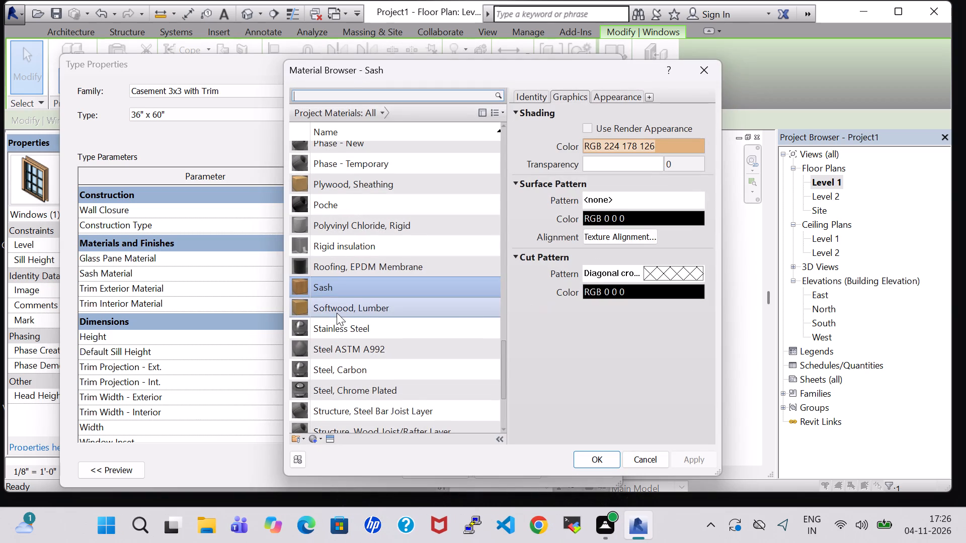
{"action": "left_click", "coordinate": [336, 313]}
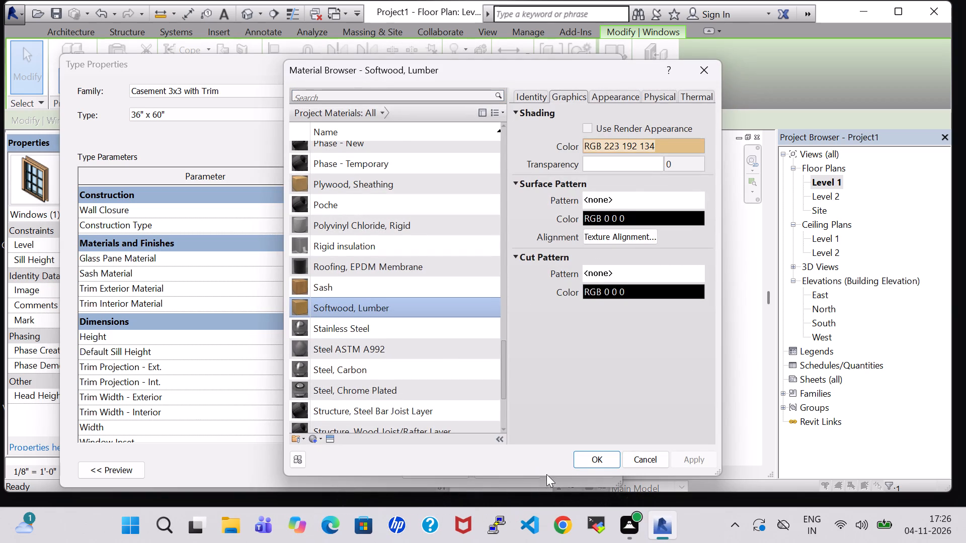
{"action": "left_click", "coordinate": [602, 459]}
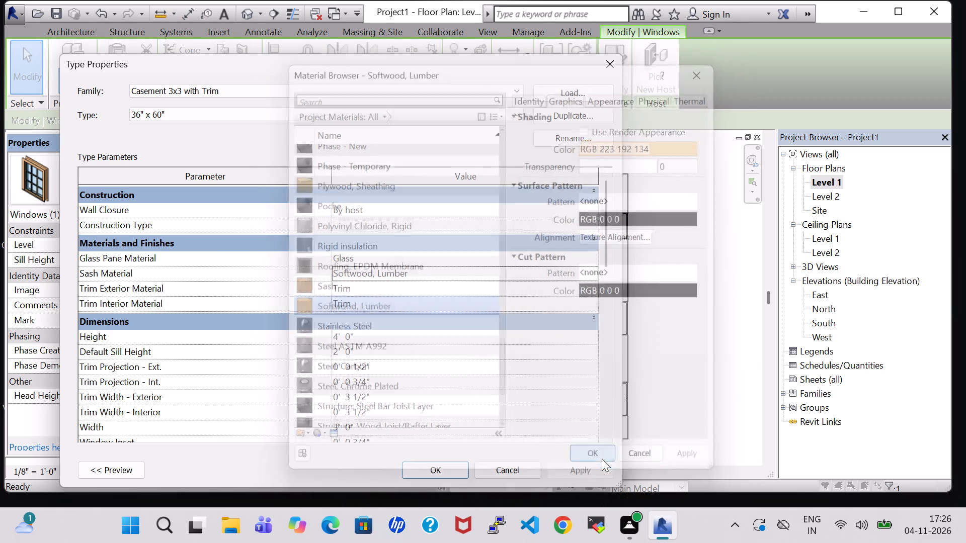
{"action": "left_click", "coordinate": [438, 470]}
{"action": "left_click", "coordinate": [577, 473]}
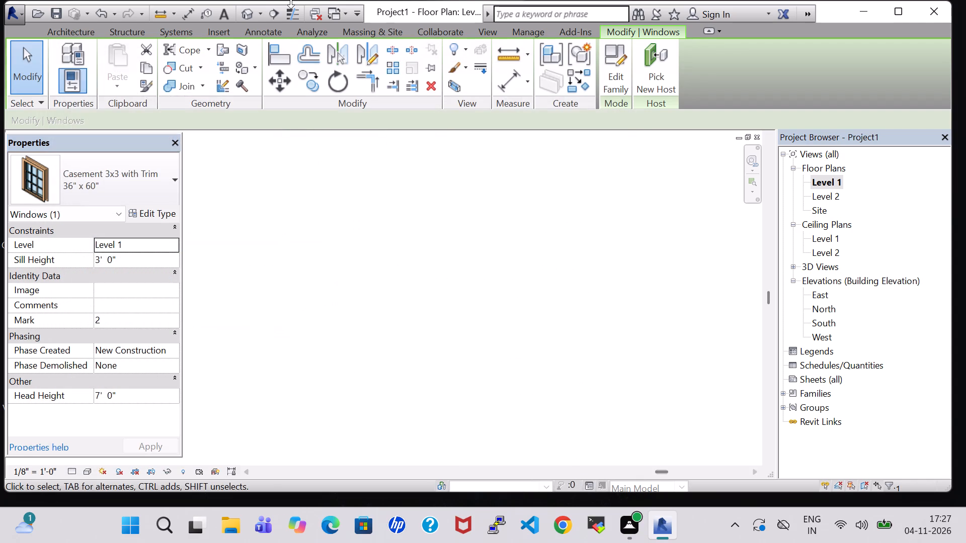
Deselect the bedroom window and examine the windows around the building's exterior in 3D.
{"action": "scroll", "coordinate": [517, 189], "scroll_direction": "down", "scroll_amount": 13}
{"action": "middle_click_drag", "start_coordinate": [414, 269], "coordinate": [872, 296]}
{"action": "middle_click_drag", "start_coordinate": [578, 302], "coordinate": [357, 318]}
{"action": "scroll", "coordinate": [640, 325], "scroll_direction": "up", "scroll_amount": 6}
{"action": "left_click", "coordinate": [646, 313]}
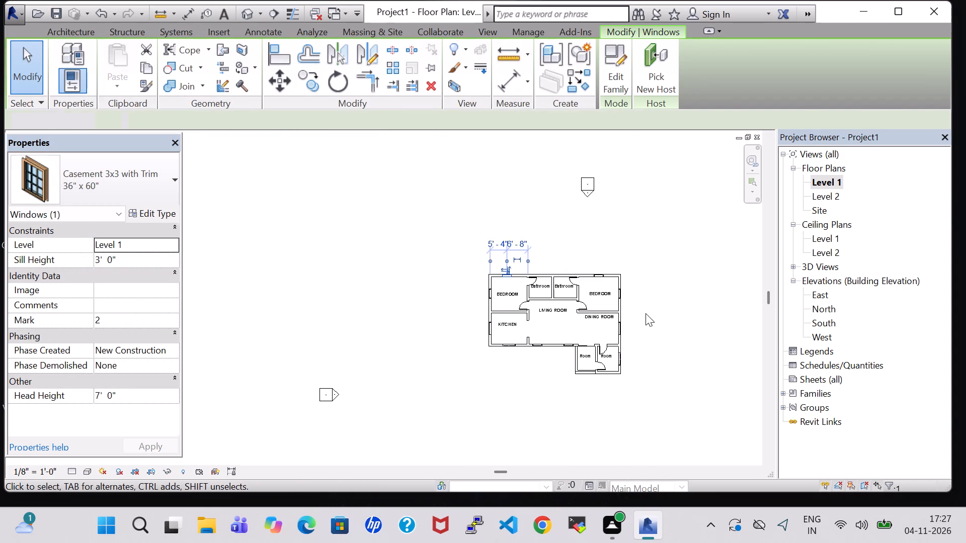
{"action": "middle_click_drag", "start_coordinate": [646, 313], "coordinate": [604, 291]}
{"action": "scroll", "coordinate": [604, 291], "scroll_direction": "up", "scroll_amount": 6}
{"action": "middle_click_drag", "start_coordinate": [604, 291], "coordinate": [644, 265]}
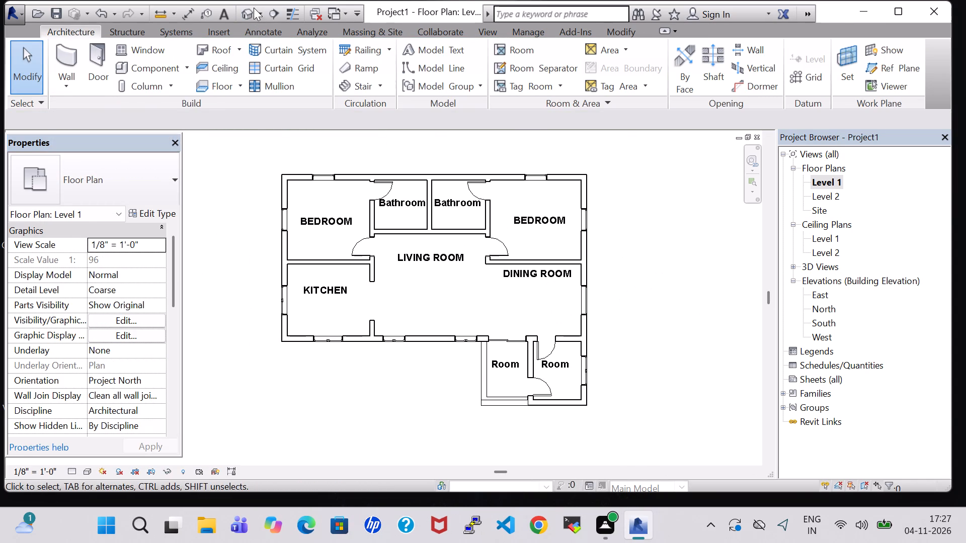
{"action": "left_click", "coordinate": [245, 13]}
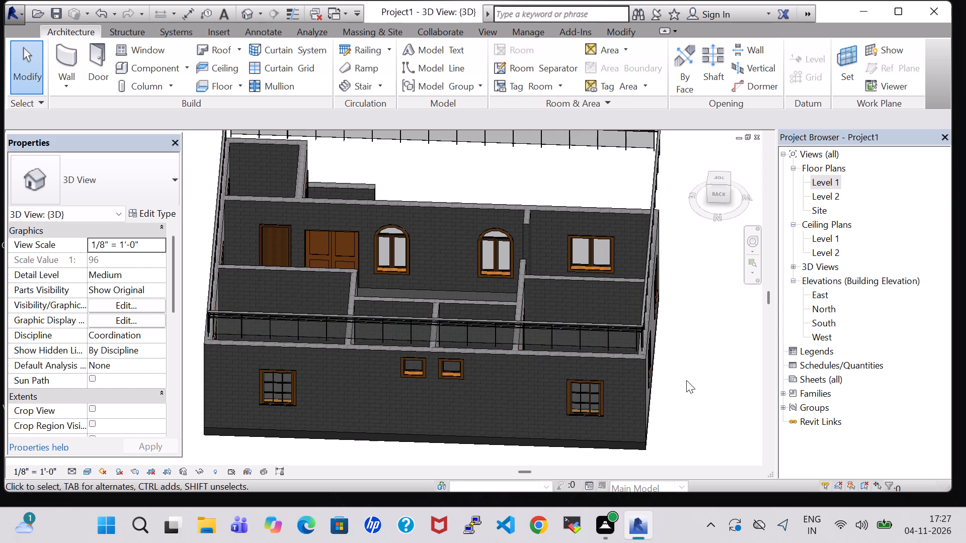
{"action": "middle_click_drag", "start_coordinate": [686, 380], "coordinate": [689, 281], "text": "shift"}
{"action": "middle_click_drag", "start_coordinate": [441, 404], "coordinate": [680, 357]}
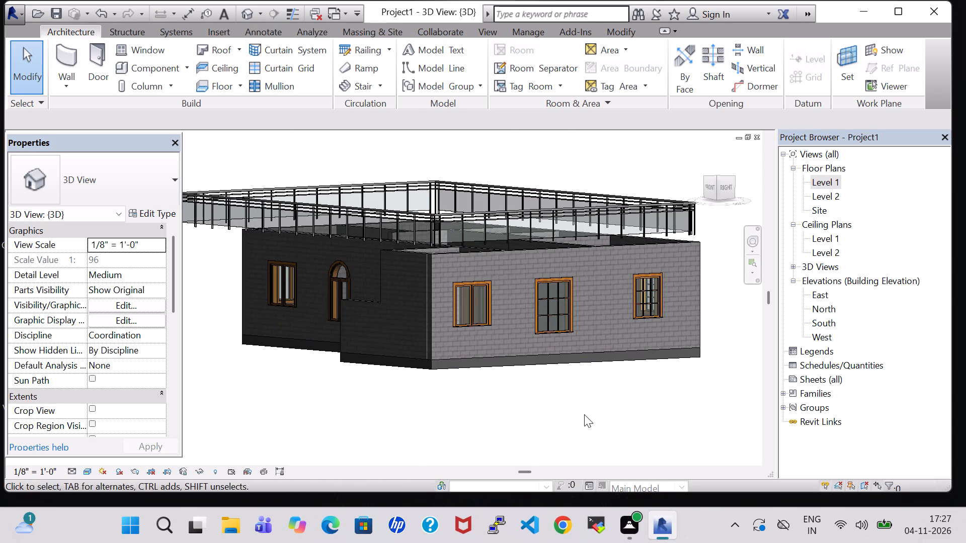
{"action": "middle_click_drag", "start_coordinate": [473, 466], "coordinate": [594, 430]}
{"action": "middle_click_drag", "start_coordinate": [506, 417], "coordinate": [597, 407]}
{"action": "middle_click_drag", "start_coordinate": [672, 301], "coordinate": [681, 388], "text": "shift"}
From the Level 1 floor plan, load the Bed-Standard.0001 family from the Furniture library's Beds folder for component placement.
{"action": "double_click", "coordinate": [829, 183]}
{"action": "scroll", "coordinate": [426, 285], "scroll_direction": "down", "scroll_amount": 1}
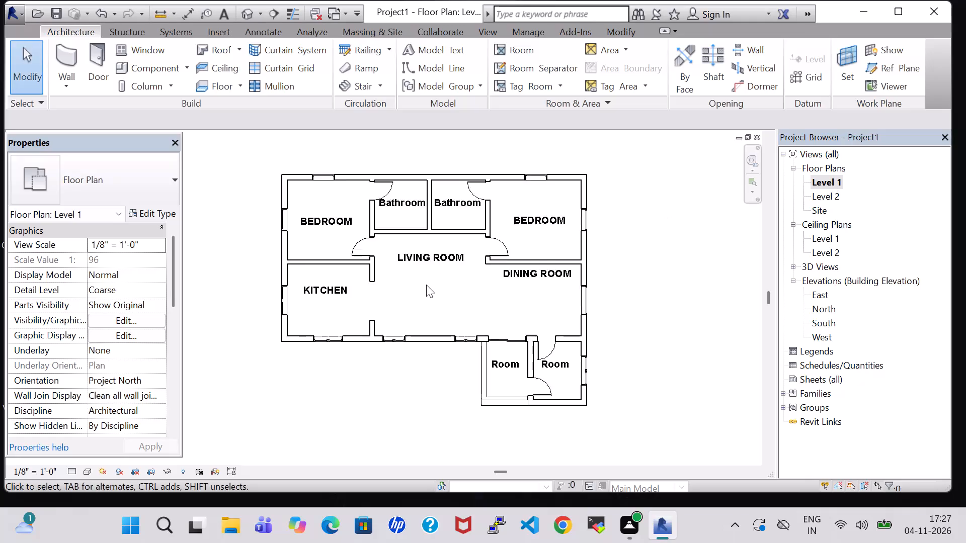
{"action": "scroll", "coordinate": [426, 285], "scroll_direction": "down", "scroll_amount": 2}
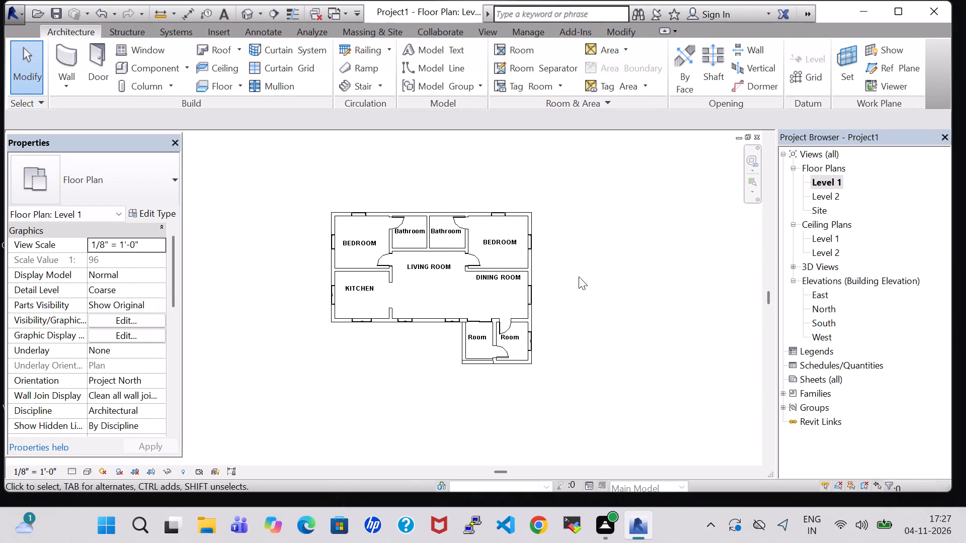
{"action": "left_click", "coordinate": [167, 69]}
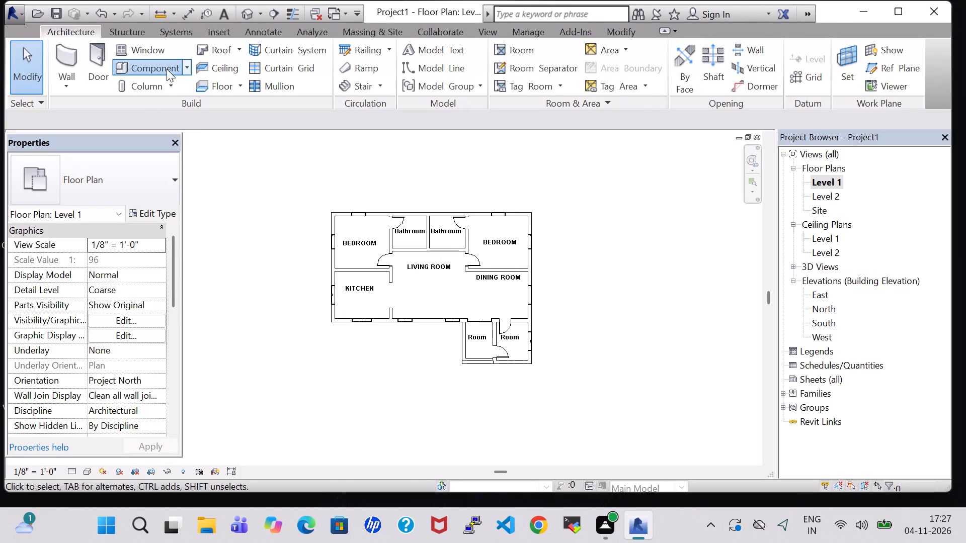
{"action": "left_click", "coordinate": [604, 73]}
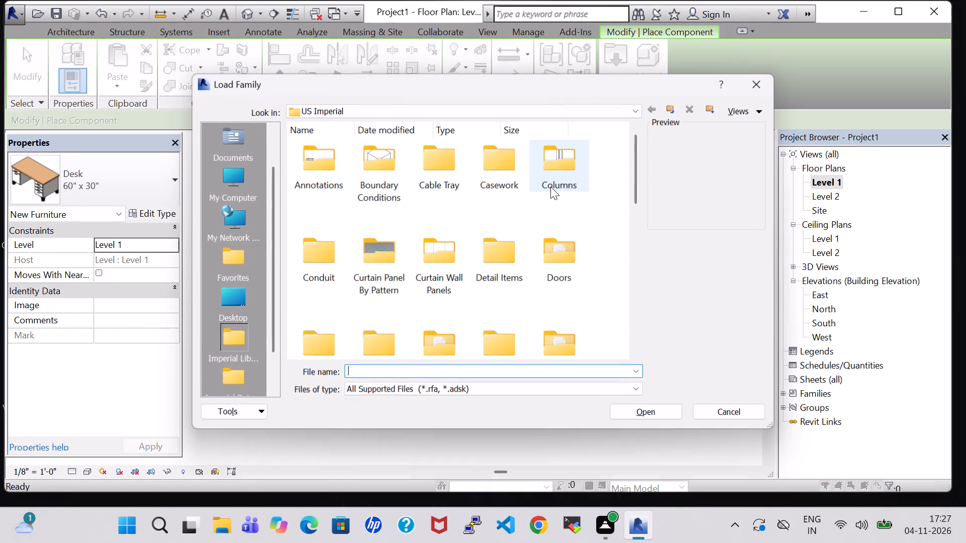
{"action": "scroll", "coordinate": [551, 214], "scroll_direction": "down", "scroll_amount": 3}
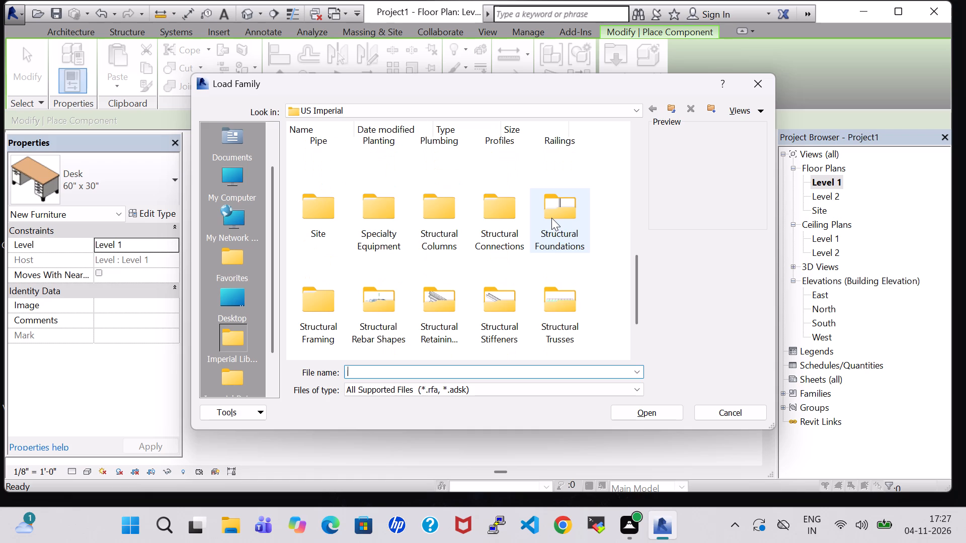
{"action": "scroll", "coordinate": [551, 218], "scroll_direction": "down", "scroll_amount": 1}
{"action": "scroll", "coordinate": [506, 250], "scroll_direction": "up", "scroll_amount": 2}
{"action": "scroll", "coordinate": [561, 232], "scroll_direction": "down", "scroll_amount": 1}
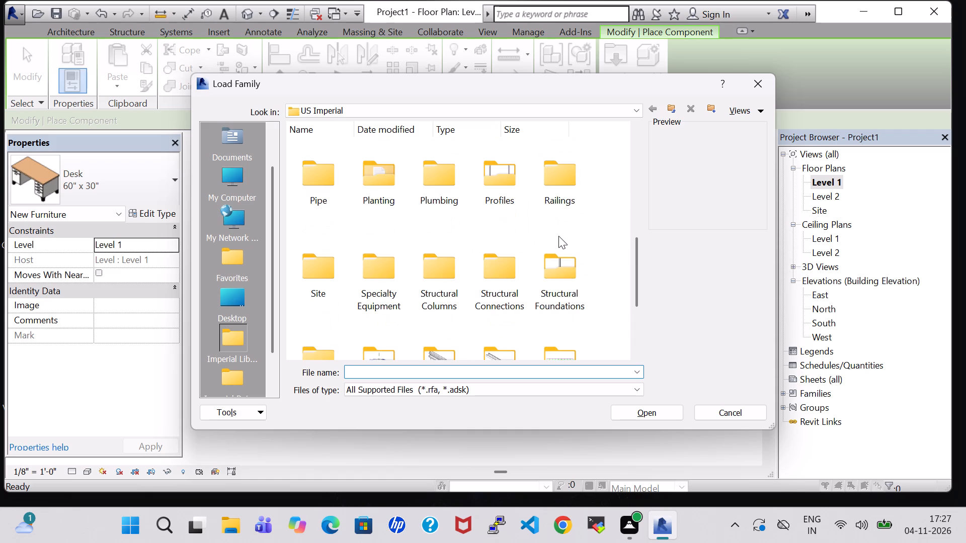
{"action": "scroll", "coordinate": [554, 239], "scroll_direction": "down", "scroll_amount": 2}
{"action": "scroll", "coordinate": [397, 333], "scroll_direction": "up", "scroll_amount": 3}
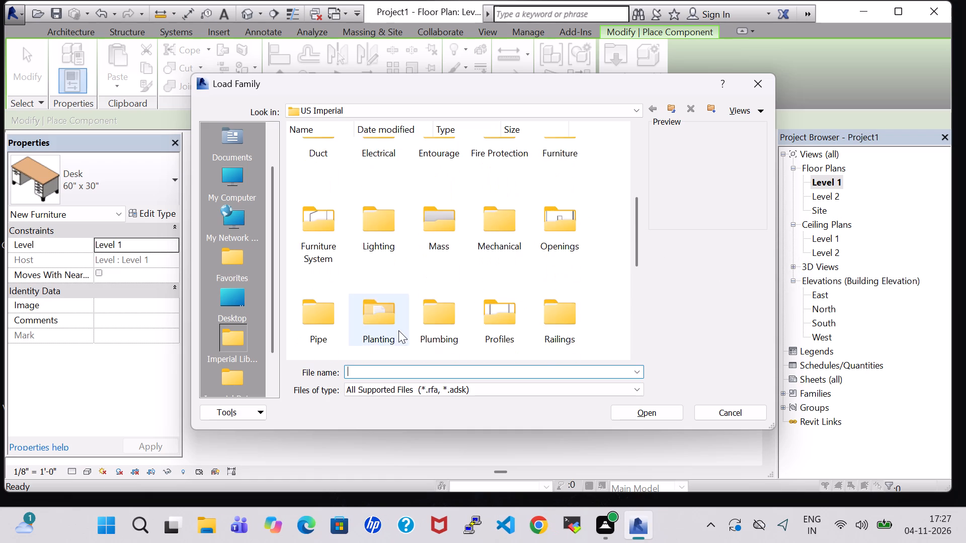
{"action": "double_click", "coordinate": [546, 267]}
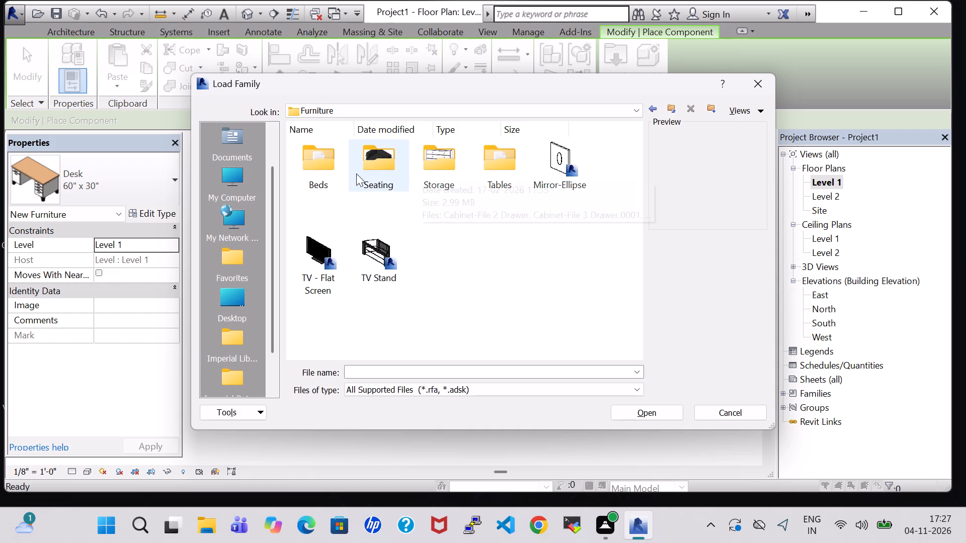
{"action": "double_click", "coordinate": [332, 172]}
{"action": "left_click", "coordinate": [556, 158]}
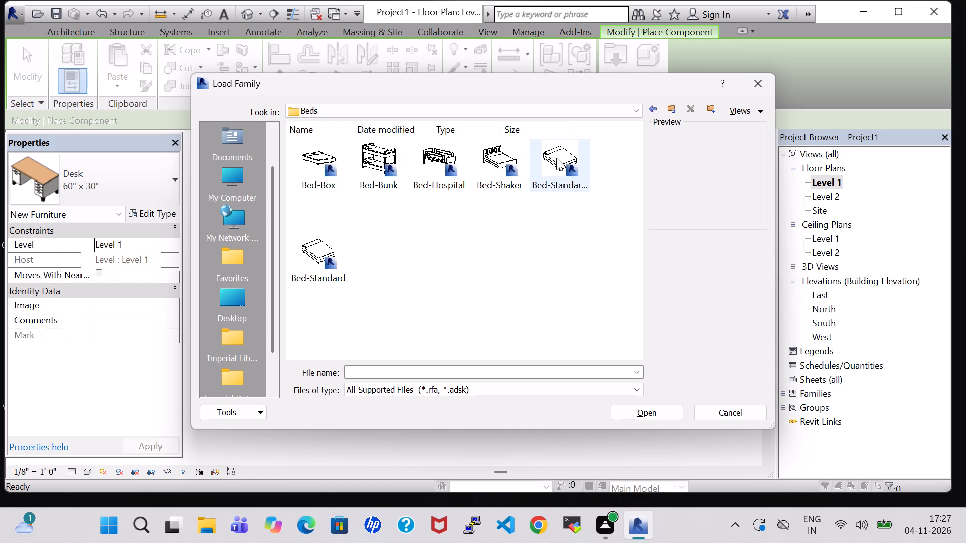
{"action": "left_click", "coordinate": [655, 409]}
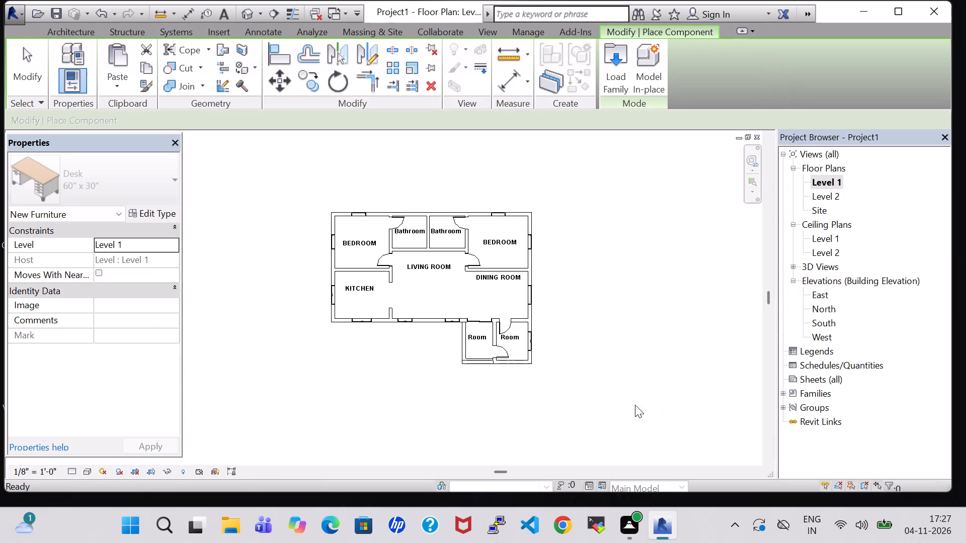
Place a Double 54" x 75" bed beneath the north window of each bedroom, about 4'-3" from that bedroom's east wall.
{"action": "scroll", "coordinate": [343, 240], "scroll_direction": "up", "scroll_amount": 11}
{"action": "middle_click_drag", "start_coordinate": [413, 241], "coordinate": [411, 271]}
{"action": "scroll", "coordinate": [413, 244], "scroll_direction": "down", "scroll_amount": 1}
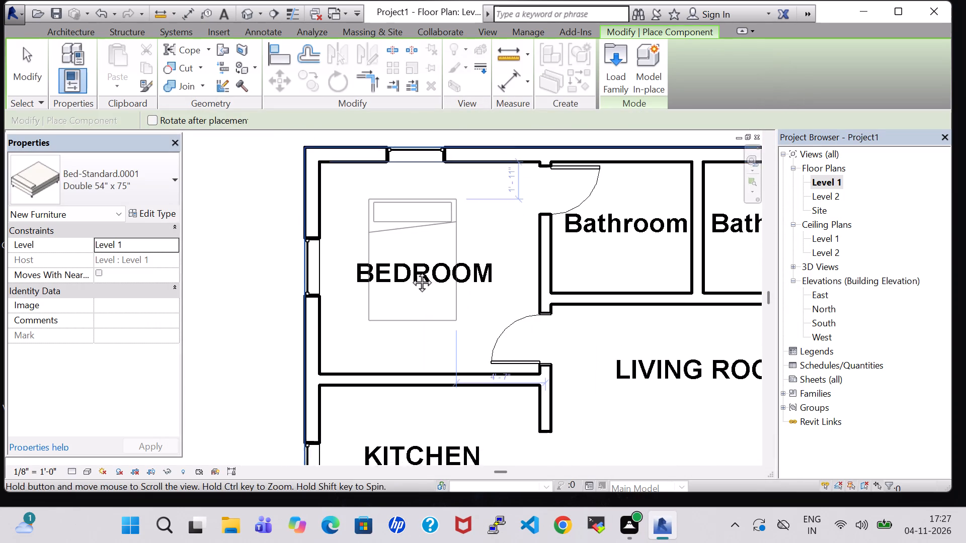
{"action": "middle_click_drag", "start_coordinate": [411, 271], "coordinate": [414, 309]}
{"action": "scroll", "coordinate": [414, 309], "scroll_direction": "up", "scroll_amount": 2}
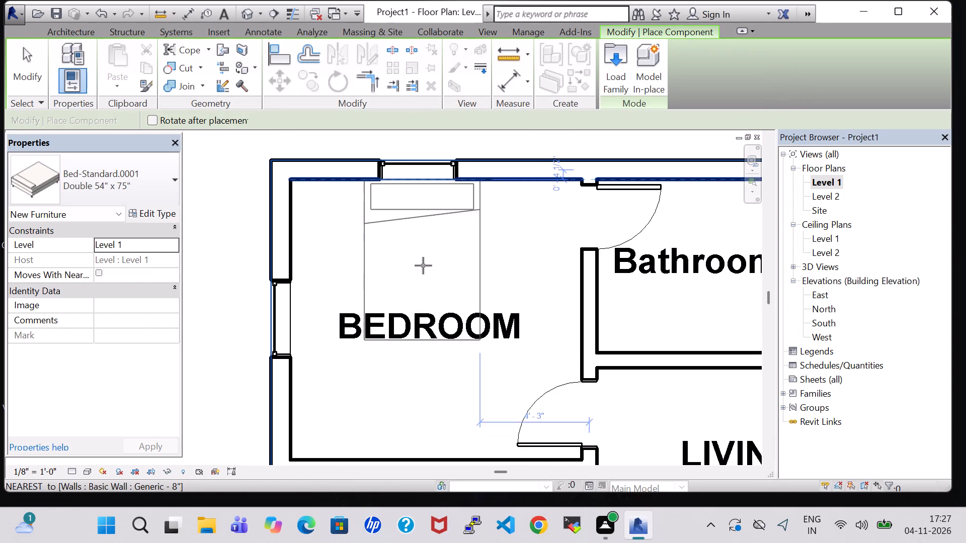
{"action": "left_click", "coordinate": [423, 267]}
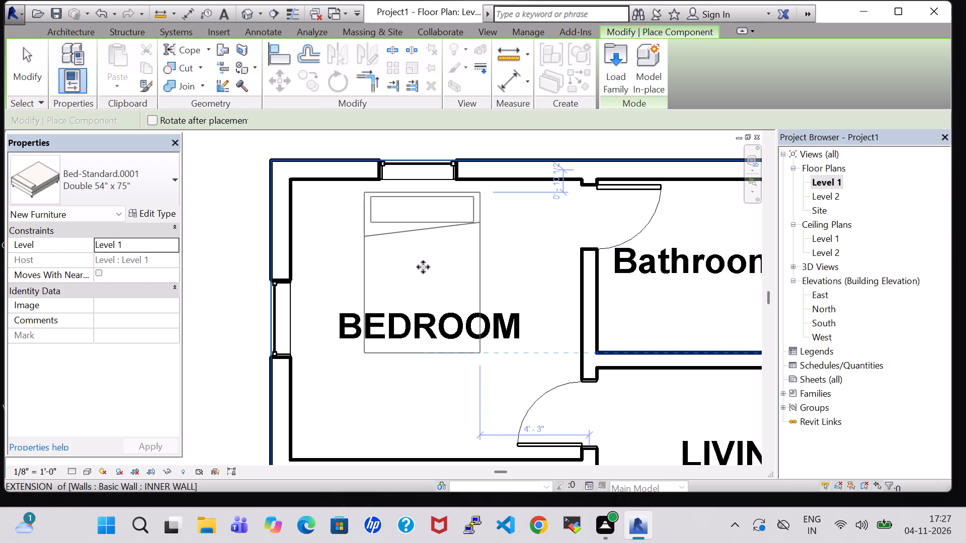
{"action": "scroll", "coordinate": [424, 267], "scroll_direction": "down", "scroll_amount": 3}
{"action": "middle_click_drag", "start_coordinate": [608, 330], "coordinate": [442, 349]}
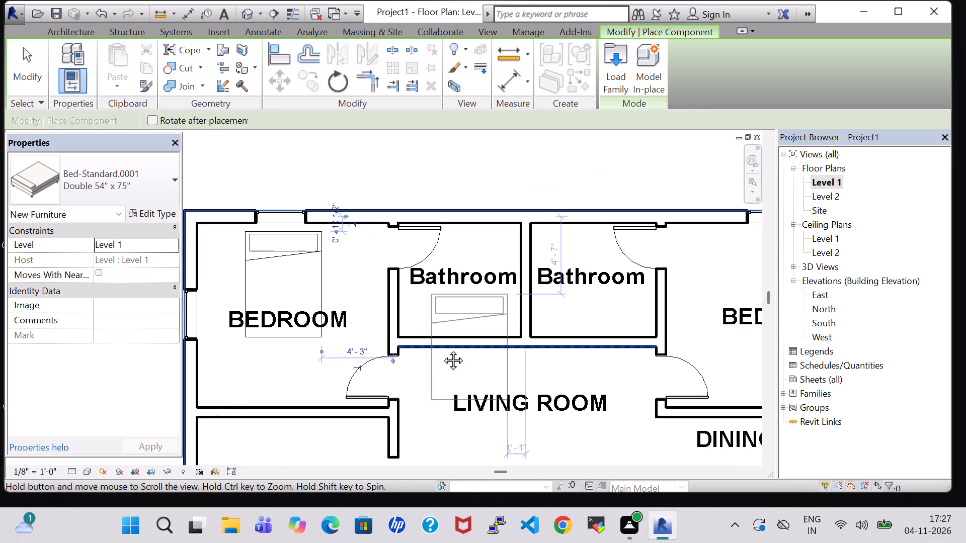
{"action": "middle_click_drag", "start_coordinate": [442, 349], "coordinate": [420, 351]}
{"action": "middle_click_drag", "start_coordinate": [615, 322], "coordinate": [533, 330]}
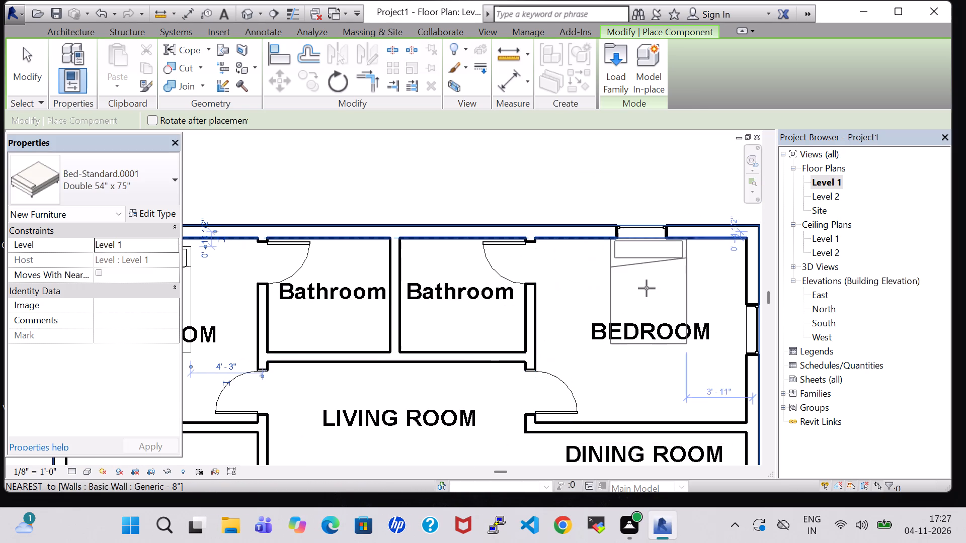
{"action": "left_click", "coordinate": [643, 294]}
{"action": "key", "text": "Escape"}
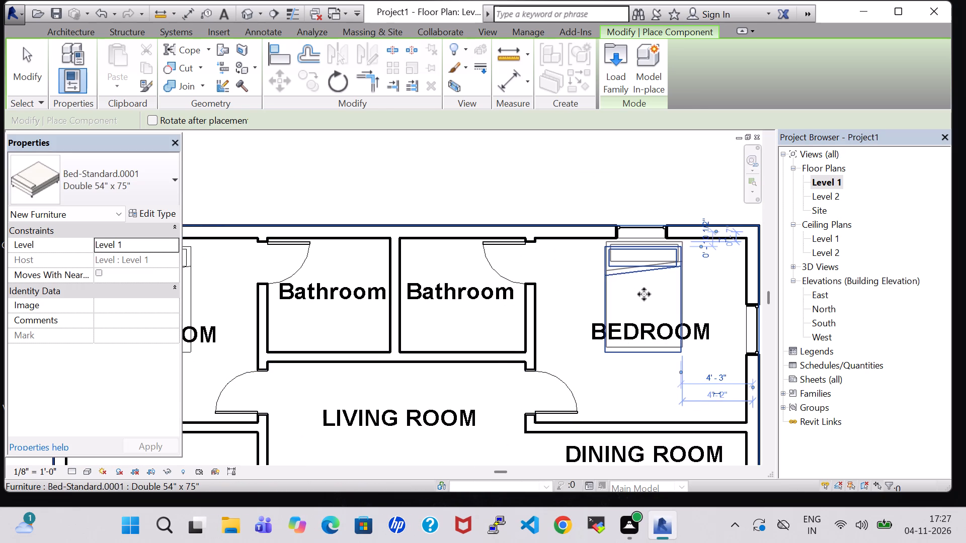
{"action": "key", "text": "Escape"}
Nudge the east bedroom's bed north towards the window wall, leaving a small gap behind its head.
{"action": "left_click", "coordinate": [650, 281]}
{"action": "left_click", "coordinate": [658, 266]}
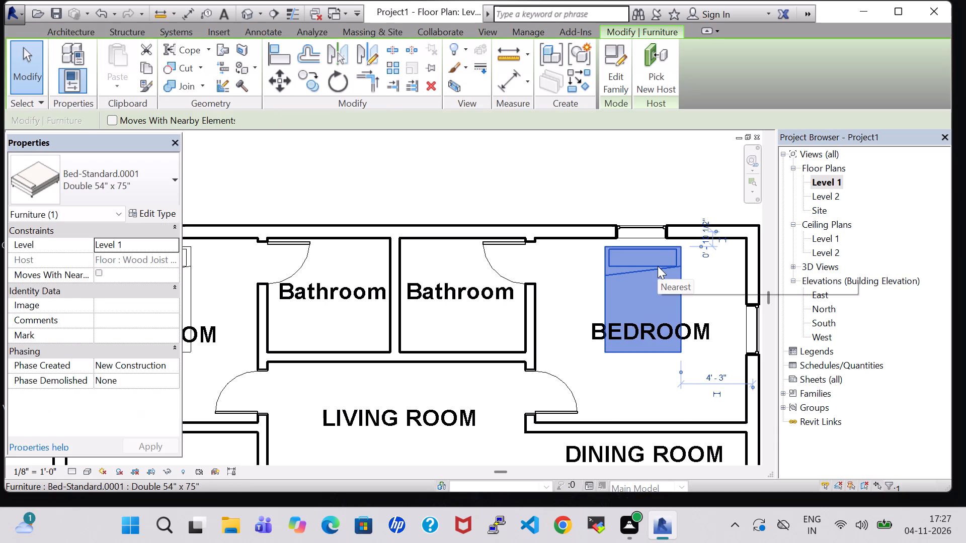
{"action": "key", "text": "Up"}
{"action": "key", "text": "Up"}
{"action": "key", "text": "Up"}
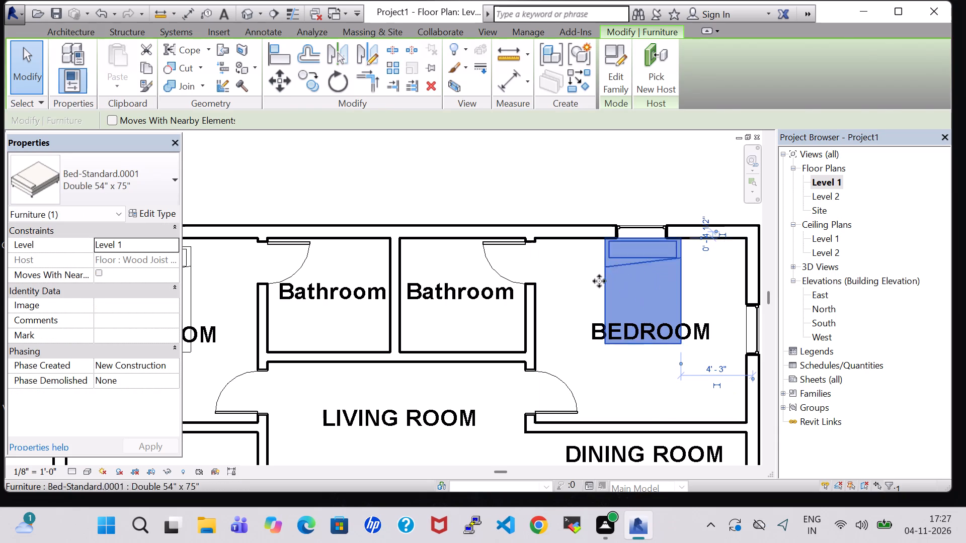
{"action": "left_click", "coordinate": [569, 279]}
{"action": "left_click", "coordinate": [616, 283]}
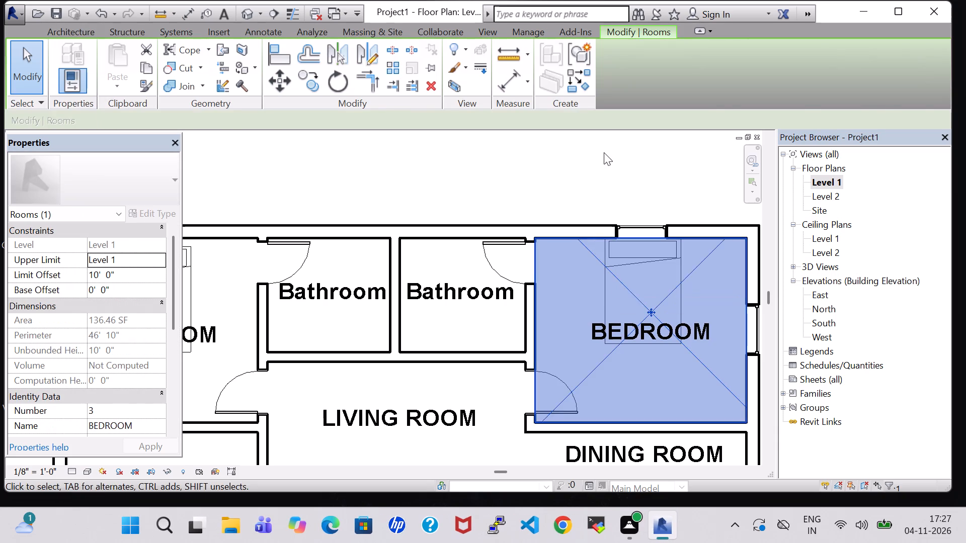
{"action": "left_click", "coordinate": [604, 152]}
{"action": "left_click", "coordinate": [613, 261]}
{"action": "key", "text": "Down"}
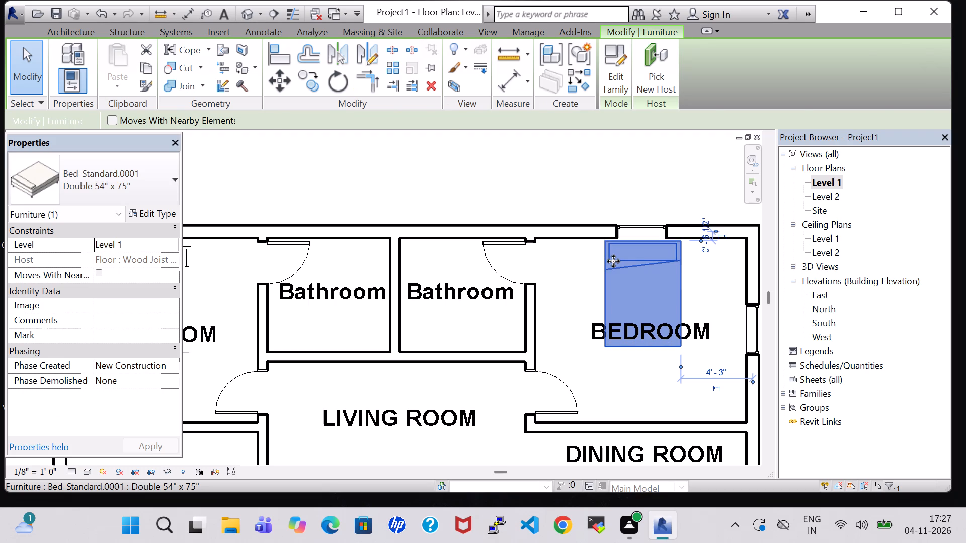
Nudge the west bedroom's bed north towards the window wall, leaving a small gap behind its head.
{"action": "left_click", "coordinate": [450, 131]}
{"action": "middle_click_drag", "start_coordinate": [371, 196], "coordinate": [643, 159]}
{"action": "left_click", "coordinate": [396, 230]}
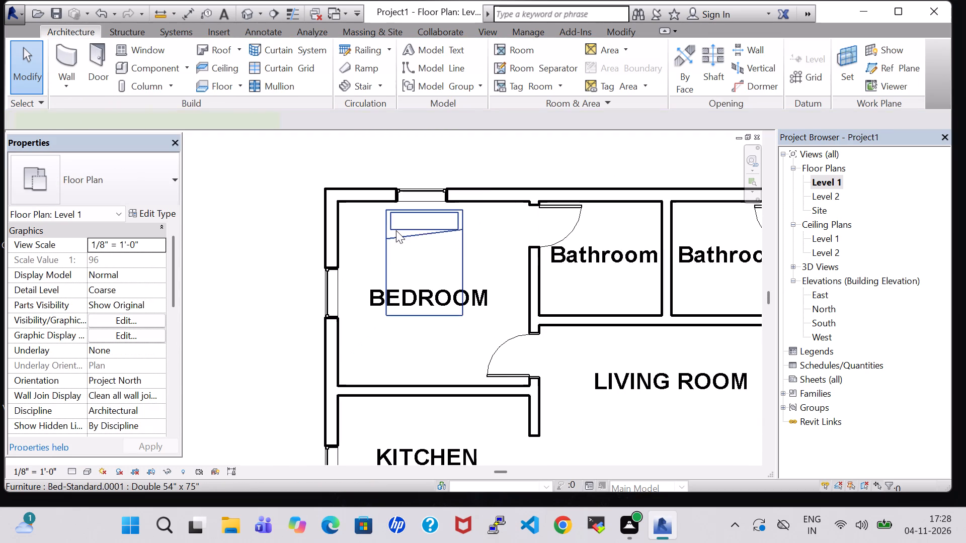
{"action": "key", "text": "Up"}
{"action": "key", "text": "Up"}
{"action": "key", "text": "Right"}
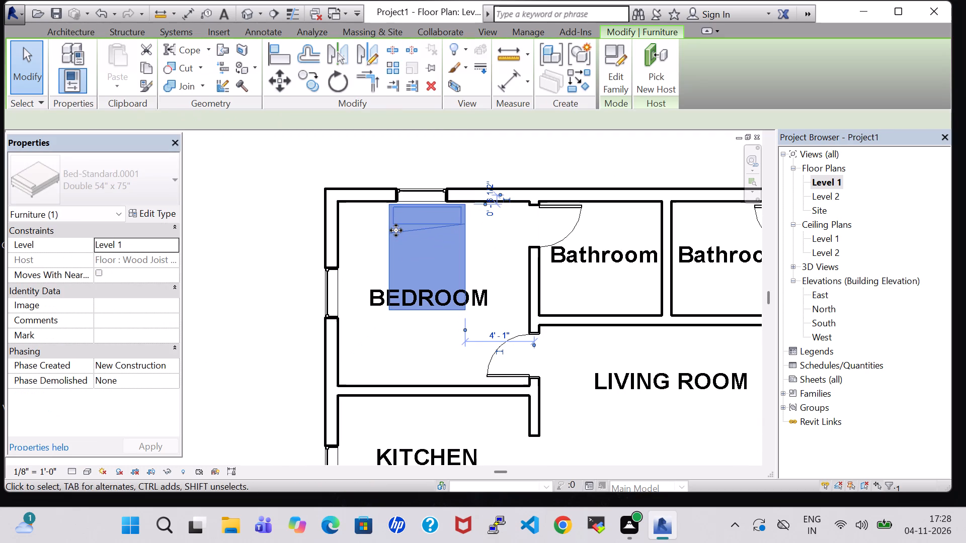
{"action": "key", "text": "Left"}
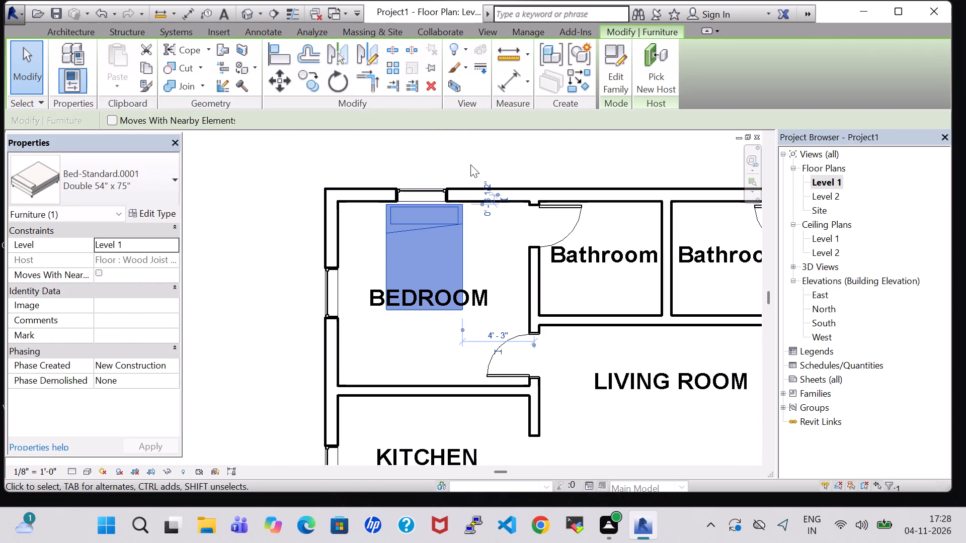
{"action": "left_click", "coordinate": [470, 164]}
Load the Table-Night Stand family from the Furniture library's Tables folder for component placement.
{"action": "middle_click_drag", "start_coordinate": [488, 239], "coordinate": [440, 238]}
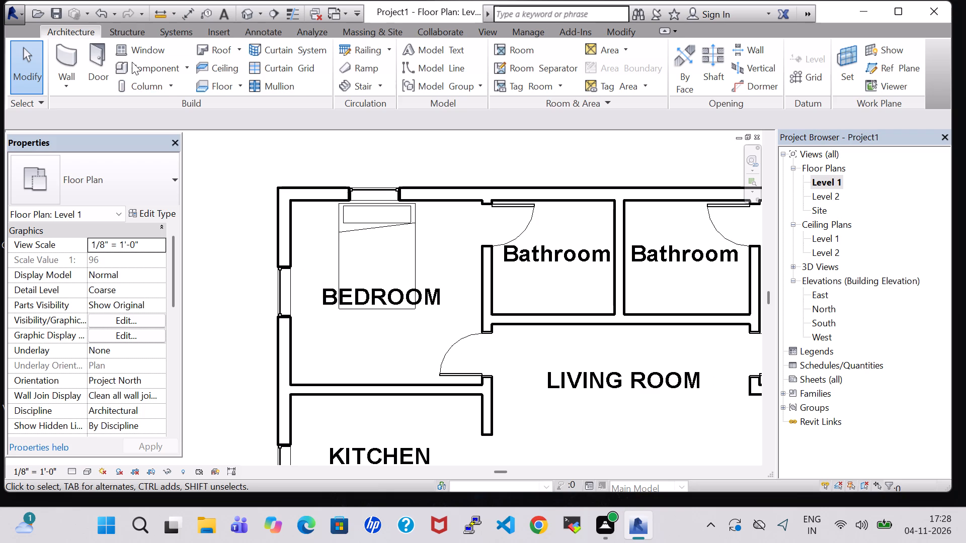
{"action": "left_click", "coordinate": [132, 62]}
{"action": "left_click", "coordinate": [617, 66]}
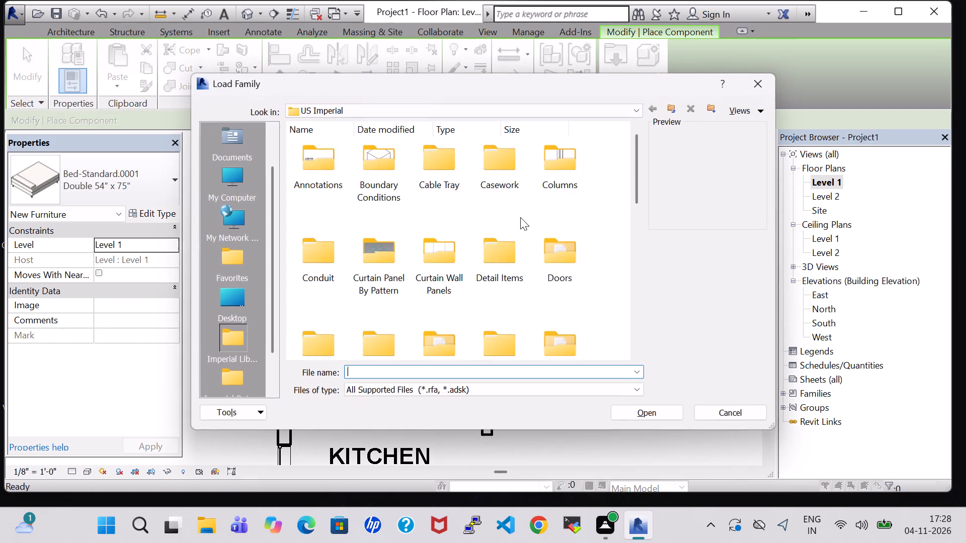
{"action": "scroll", "coordinate": [519, 261], "scroll_direction": "down", "scroll_amount": 3}
{"action": "scroll", "coordinate": [420, 255], "scroll_direction": "down", "scroll_amount": 1}
{"action": "scroll", "coordinate": [420, 253], "scroll_direction": "up", "scroll_amount": 2}
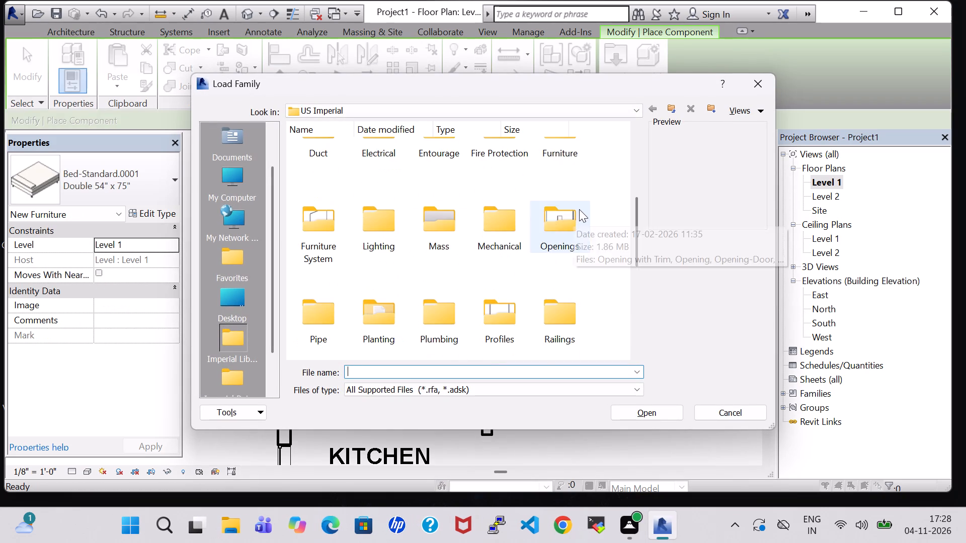
{"action": "scroll", "coordinate": [579, 209], "scroll_direction": "up", "scroll_amount": 1}
{"action": "double_click", "coordinate": [551, 250]}
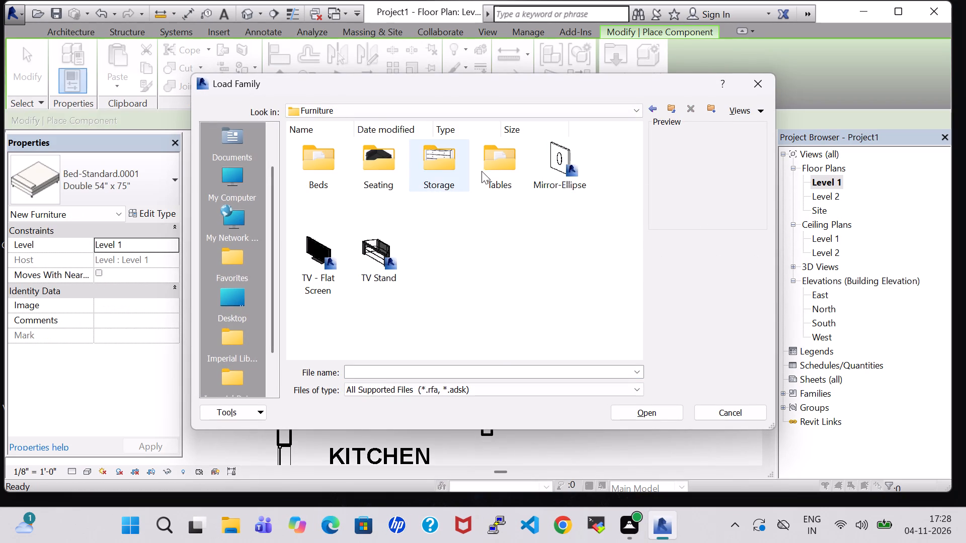
{"action": "double_click", "coordinate": [493, 167]}
{"action": "left_click", "coordinate": [493, 261]}
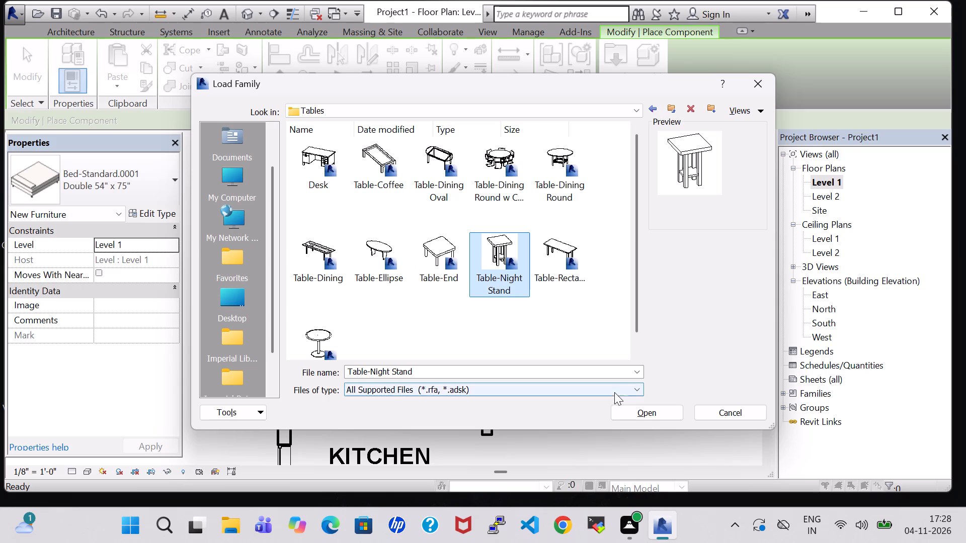
{"action": "left_click", "coordinate": [634, 412]}
Place a 24" x 24" x 30" night stand on each side of the west bedroom's bed, beside its head.
{"action": "scroll", "coordinate": [365, 246], "scroll_direction": "up", "scroll_amount": 6}
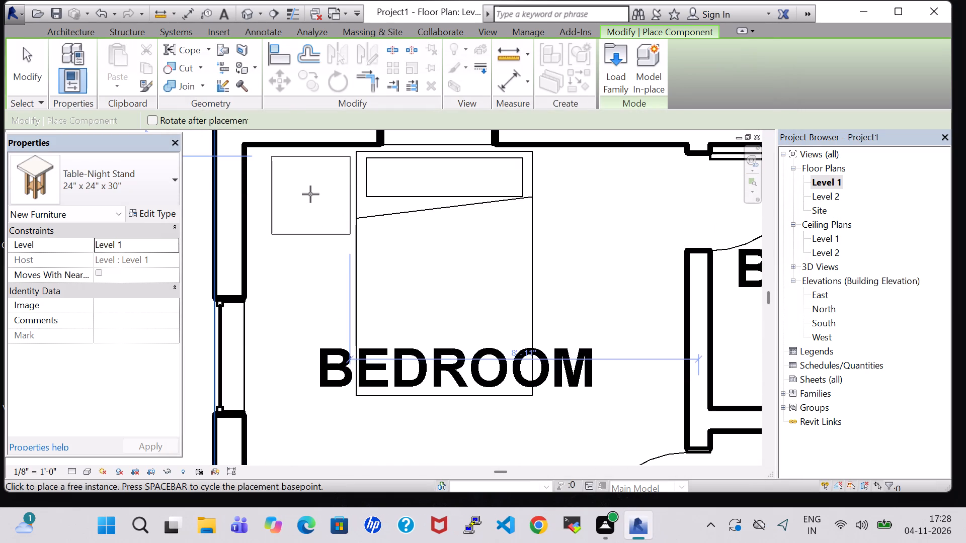
{"action": "left_click", "coordinate": [310, 192]}
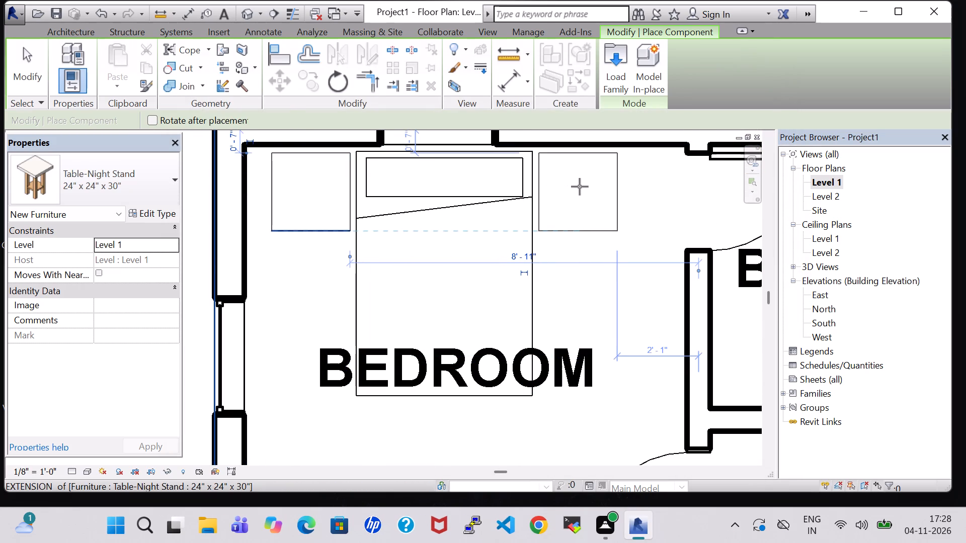
{"action": "left_click", "coordinate": [580, 187]}
{"action": "key", "text": "Escape"}
{"action": "key", "text": "Escape"}
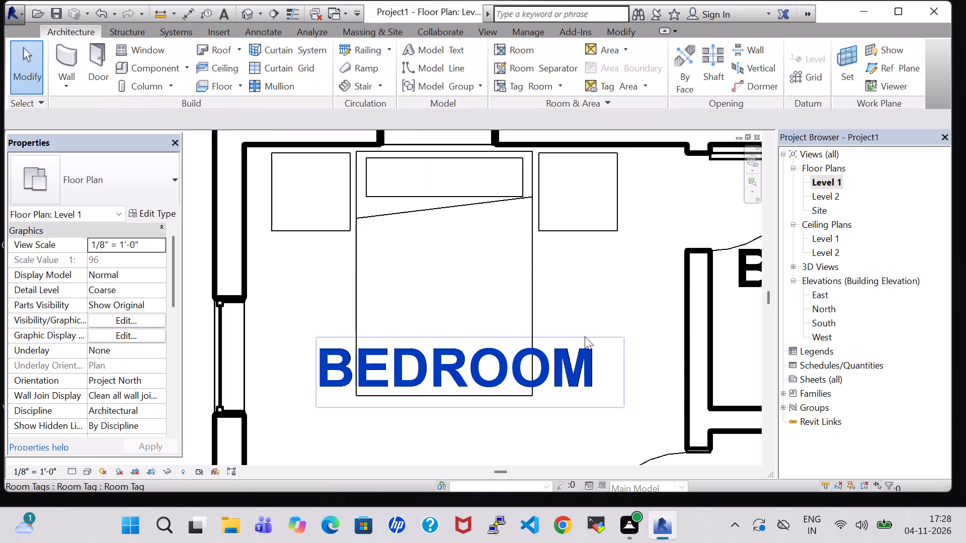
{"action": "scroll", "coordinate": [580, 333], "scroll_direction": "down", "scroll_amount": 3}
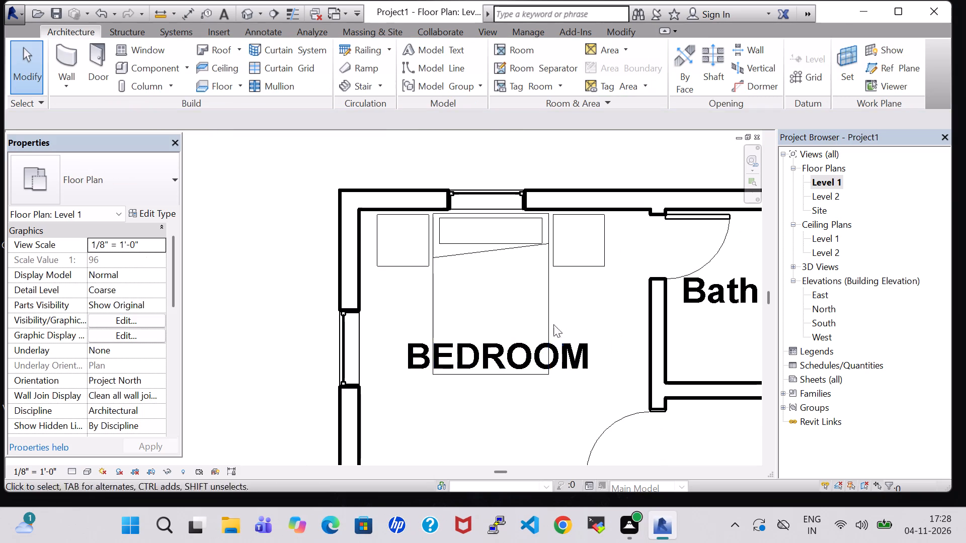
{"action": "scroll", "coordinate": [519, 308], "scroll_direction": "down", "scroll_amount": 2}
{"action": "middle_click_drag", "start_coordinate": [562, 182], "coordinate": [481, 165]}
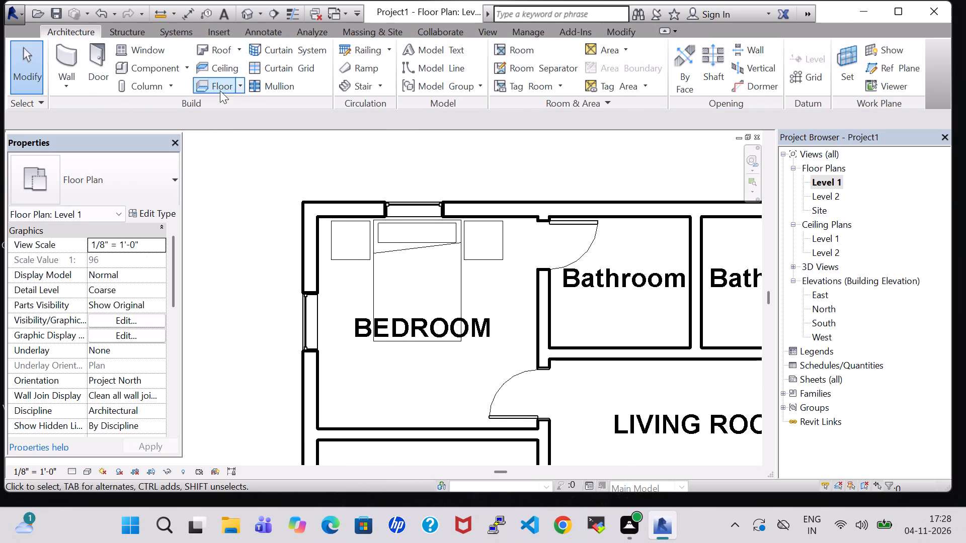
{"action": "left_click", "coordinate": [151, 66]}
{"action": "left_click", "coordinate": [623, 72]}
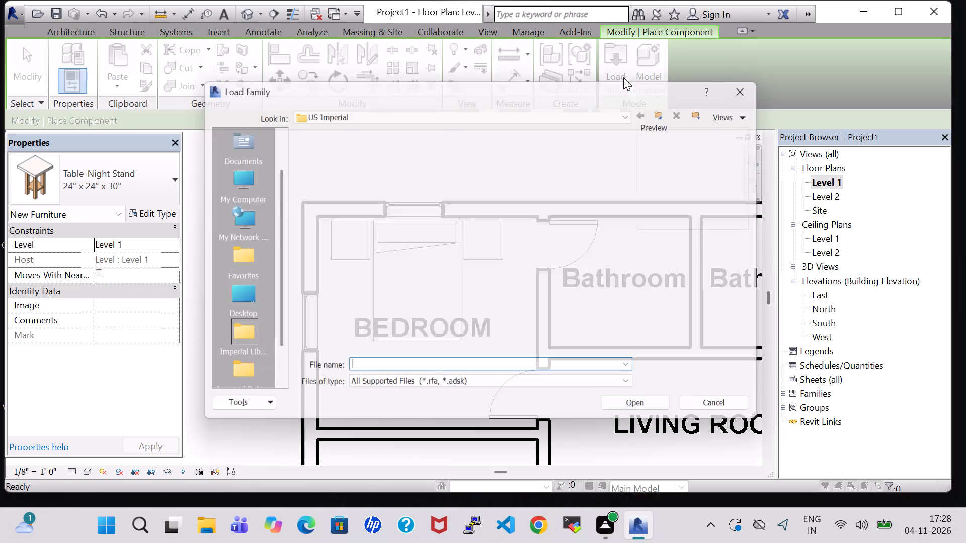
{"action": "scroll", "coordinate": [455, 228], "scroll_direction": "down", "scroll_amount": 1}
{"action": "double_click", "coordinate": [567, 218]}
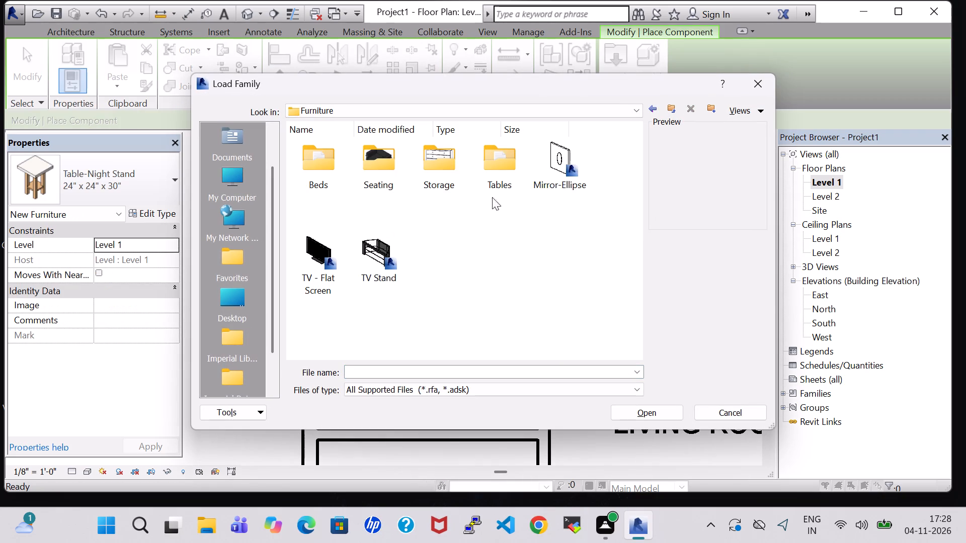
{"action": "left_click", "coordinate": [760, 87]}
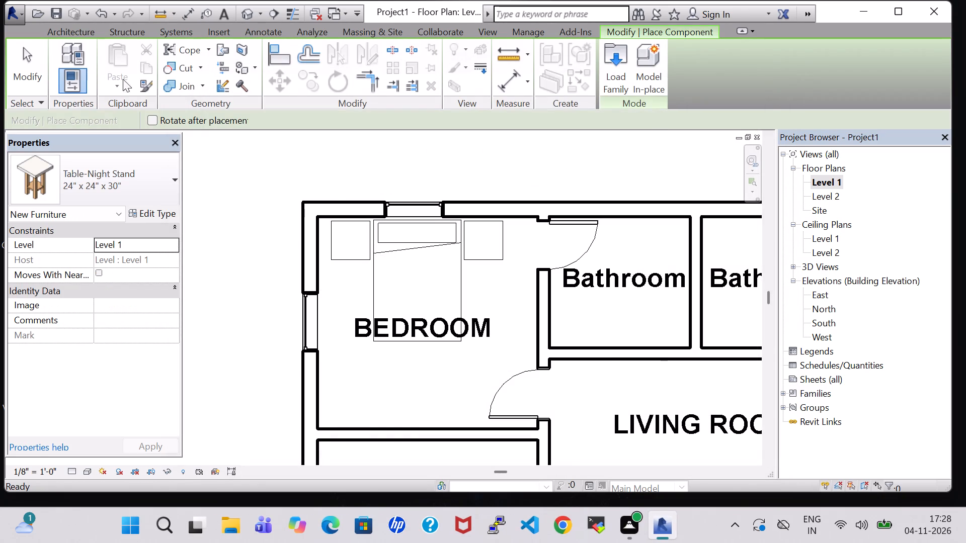
Place a 24" x 24" x 30" night stand on each side of the east bedroom's bed, aligned with each other near the north wall.
{"action": "middle_click_drag", "start_coordinate": [697, 296], "coordinate": [383, 322]}
{"action": "scroll", "coordinate": [612, 281], "scroll_direction": "up", "scroll_amount": 5}
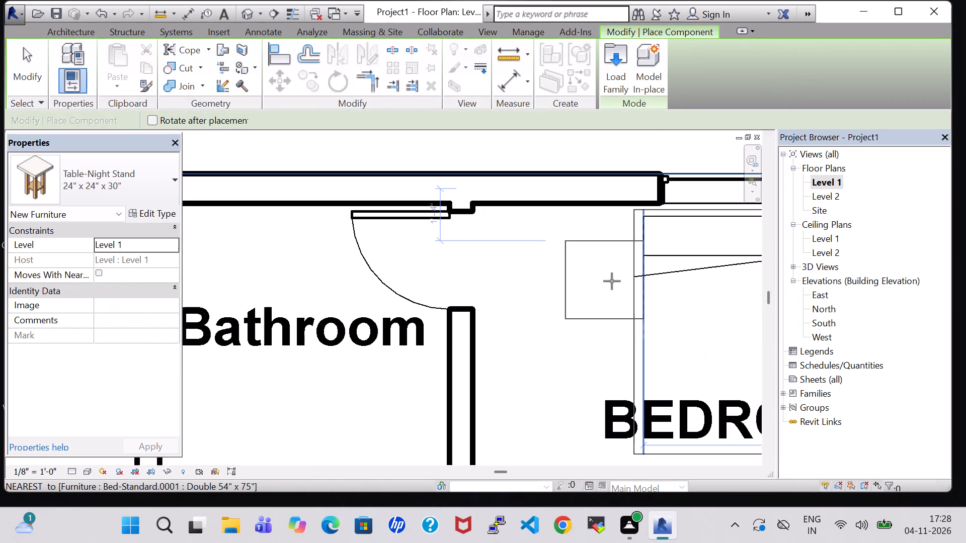
{"action": "scroll", "coordinate": [603, 285], "scroll_direction": "up", "scroll_amount": 5}
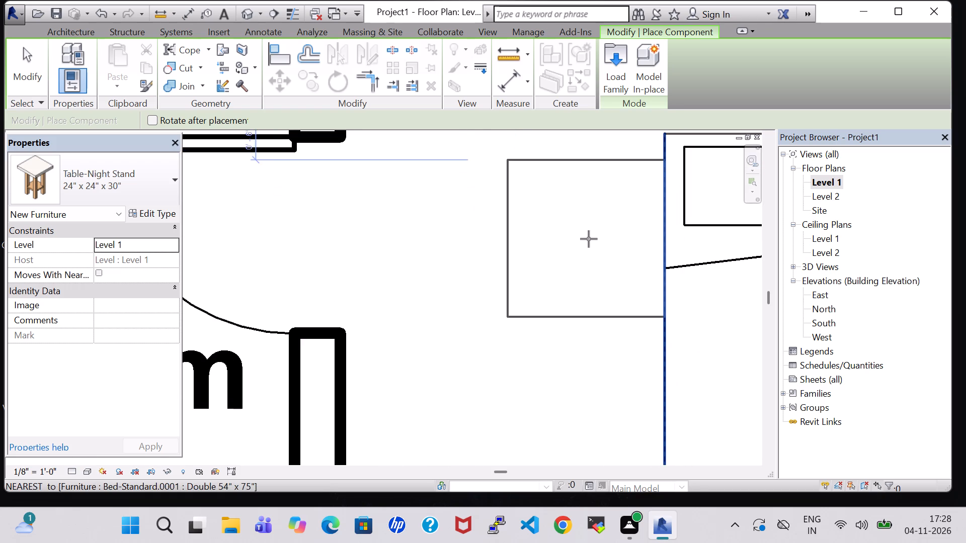
{"action": "middle_click_drag", "start_coordinate": [584, 218], "coordinate": [554, 280]}
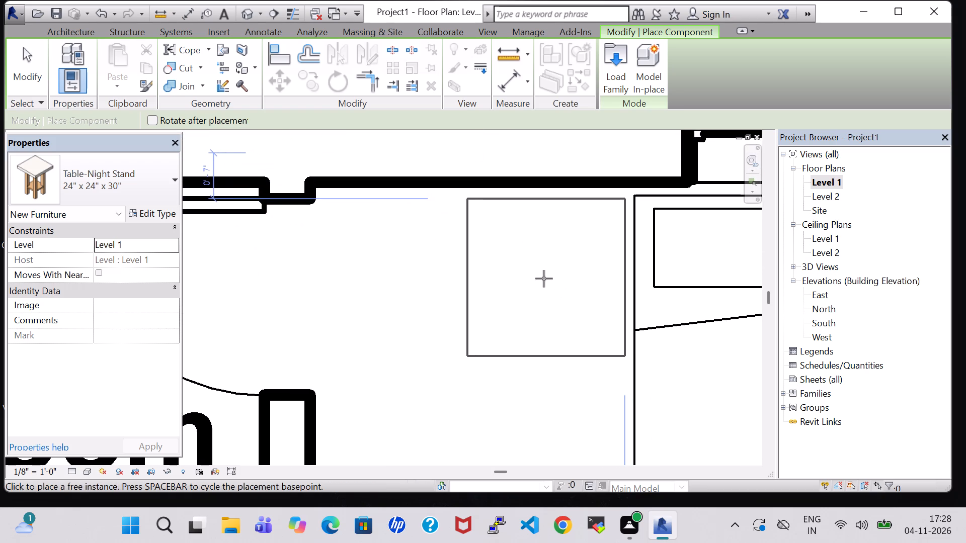
{"action": "left_click", "coordinate": [544, 279]}
{"action": "middle_click_drag", "start_coordinate": [680, 309], "coordinate": [435, 299]}
{"action": "scroll", "coordinate": [435, 299], "scroll_direction": "down", "scroll_amount": 3}
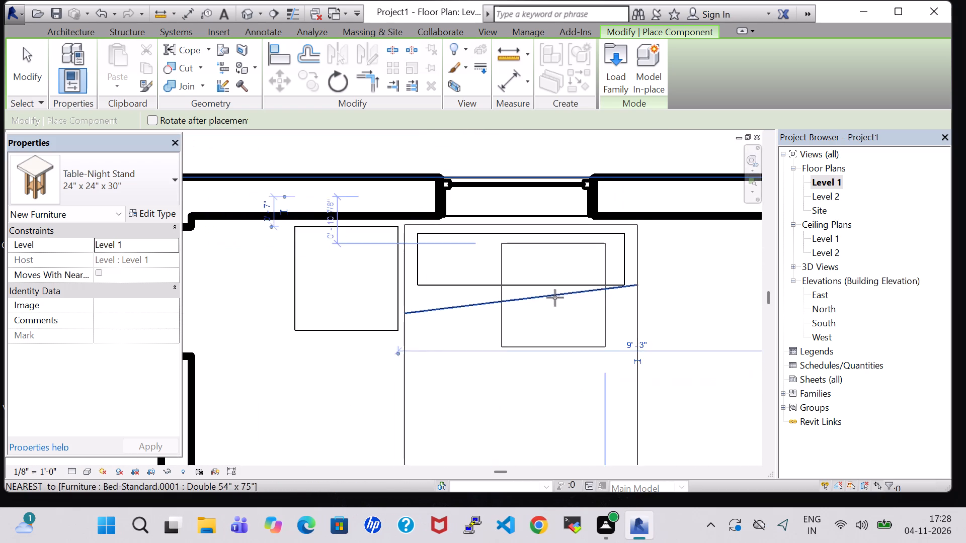
{"action": "middle_click_drag", "start_coordinate": [555, 298], "coordinate": [441, 297]}
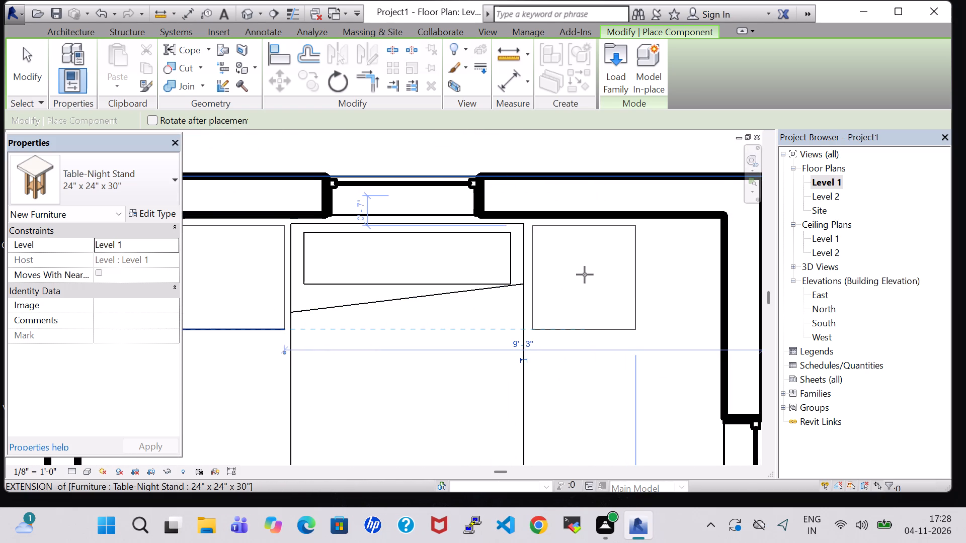
{"action": "left_click", "coordinate": [585, 275]}
{"action": "scroll", "coordinate": [642, 374], "scroll_direction": "down", "scroll_amount": 4}
{"action": "key", "text": "Escape"}
{"action": "key", "text": "Escape"}
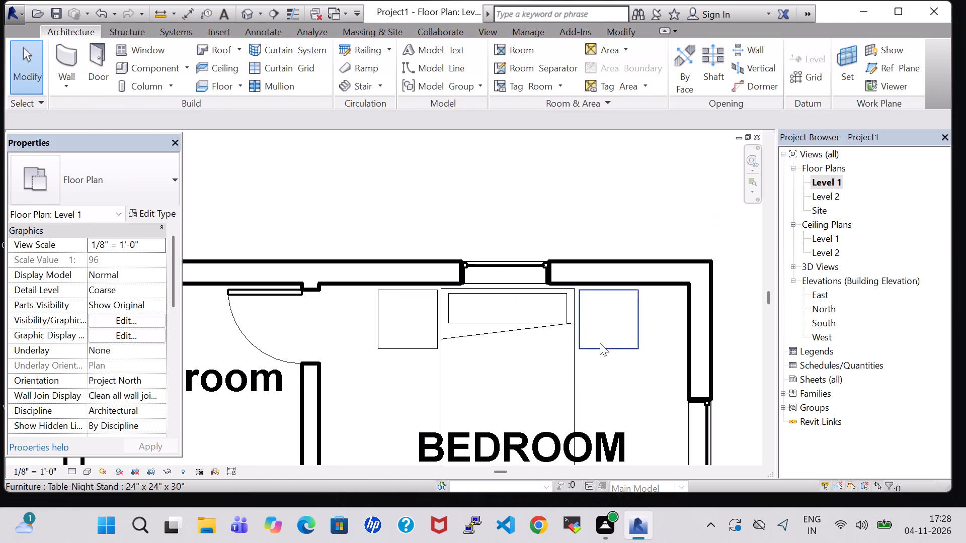
Load the Dresser family from the Furniture library's Storage folder for component placement.
{"action": "scroll", "coordinate": [600, 343], "scroll_direction": "down", "scroll_amount": 5}
{"action": "middle_click_drag", "start_coordinate": [584, 356], "coordinate": [590, 254]}
{"action": "scroll", "coordinate": [588, 263], "scroll_direction": "down", "scroll_amount": 2}
{"action": "middle_click_drag", "start_coordinate": [576, 321], "coordinate": [583, 318]}
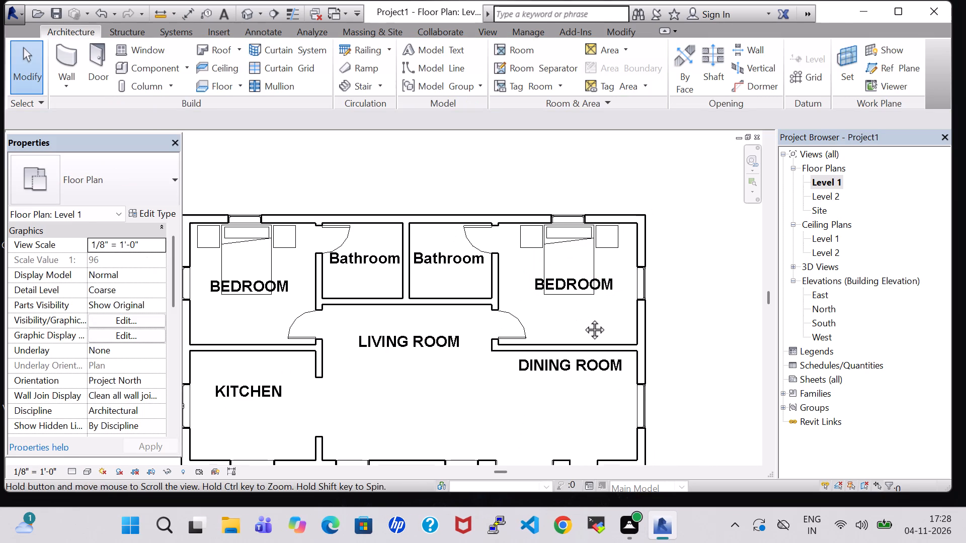
{"action": "middle_click_drag", "start_coordinate": [583, 318], "coordinate": [586, 318]}
{"action": "middle_click_drag", "start_coordinate": [581, 319], "coordinate": [620, 279]}
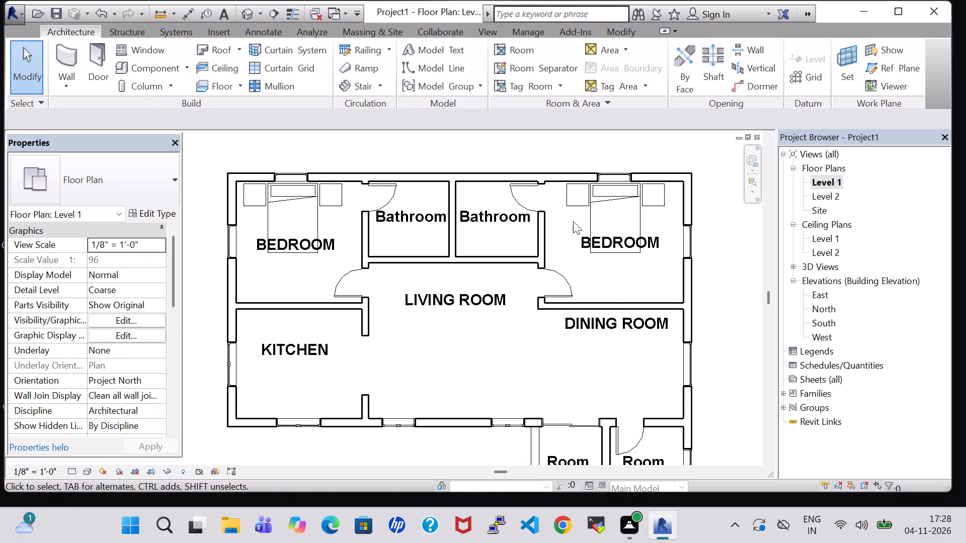
{"action": "left_click", "coordinate": [139, 63]}
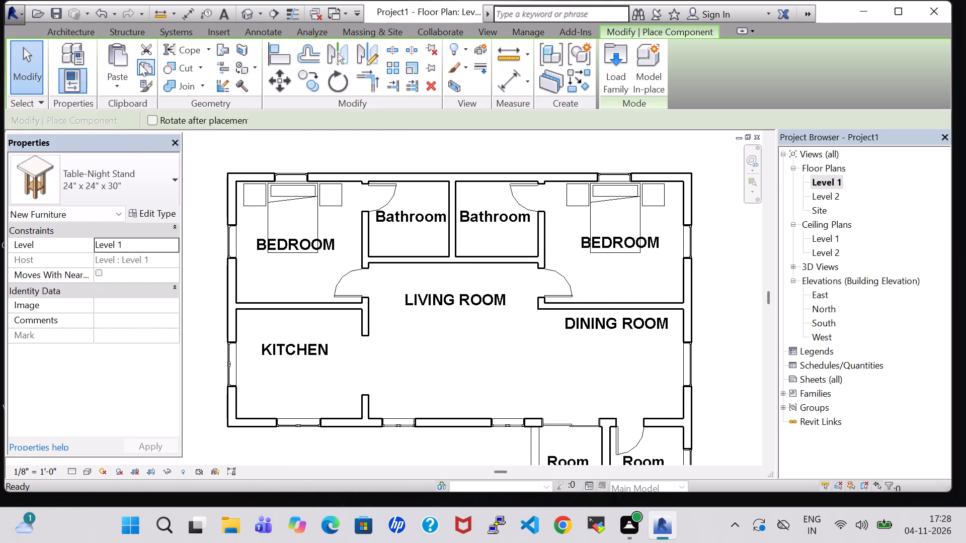
{"action": "left_click", "coordinate": [614, 74]}
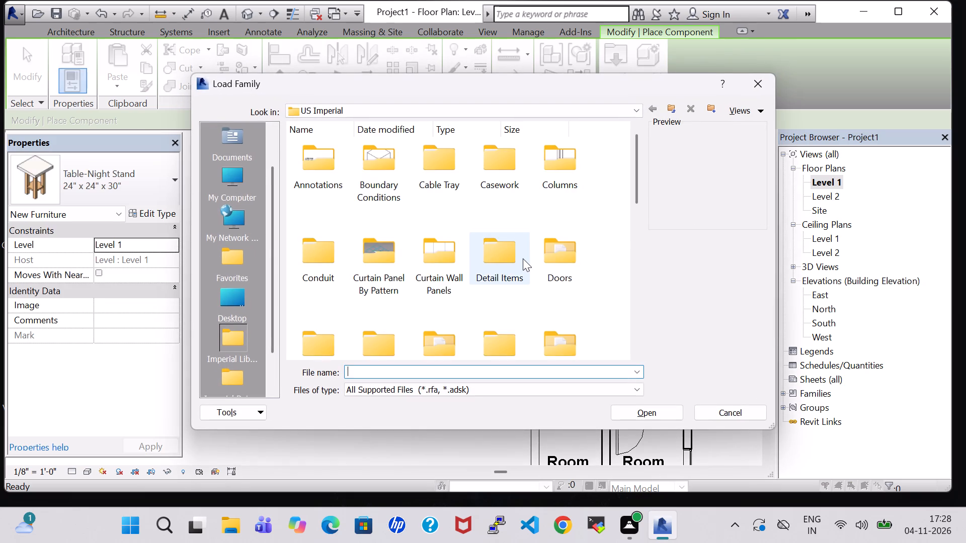
{"action": "scroll", "coordinate": [523, 259], "scroll_direction": "down", "scroll_amount": 4}
{"action": "scroll", "coordinate": [456, 257], "scroll_direction": "up", "scroll_amount": 1}
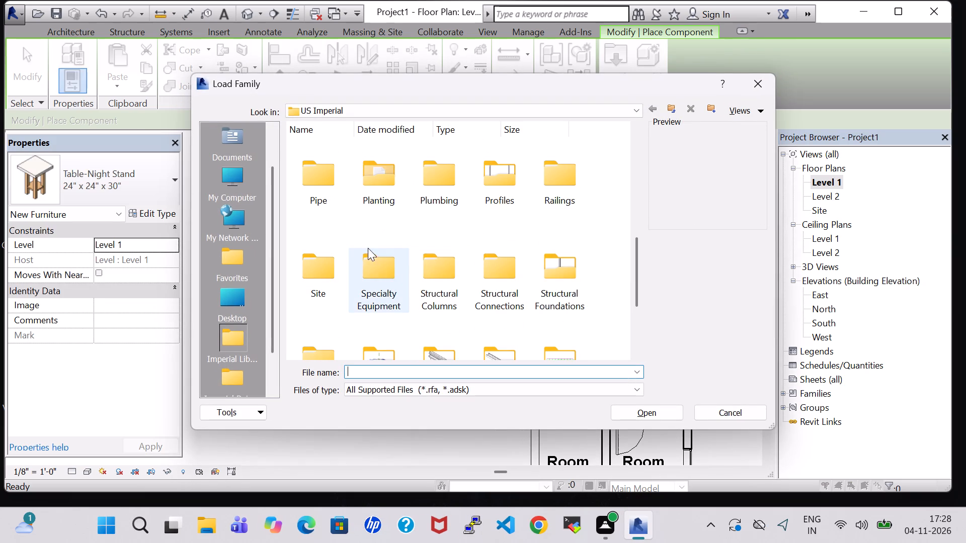
{"action": "scroll", "coordinate": [314, 302], "scroll_direction": "down", "scroll_amount": 2}
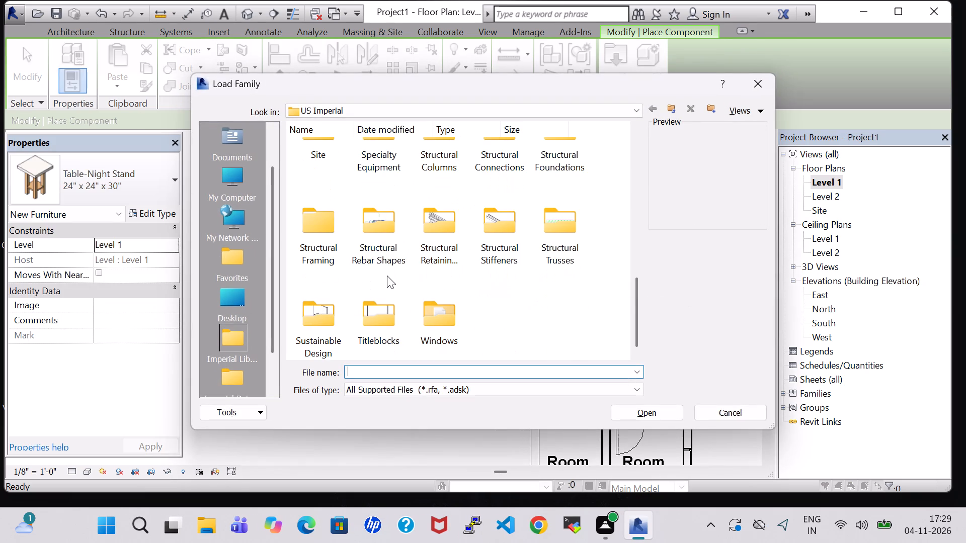
{"action": "scroll", "coordinate": [387, 275], "scroll_direction": "up", "scroll_amount": 1}
{"action": "scroll", "coordinate": [535, 237], "scroll_direction": "up", "scroll_amount": 1}
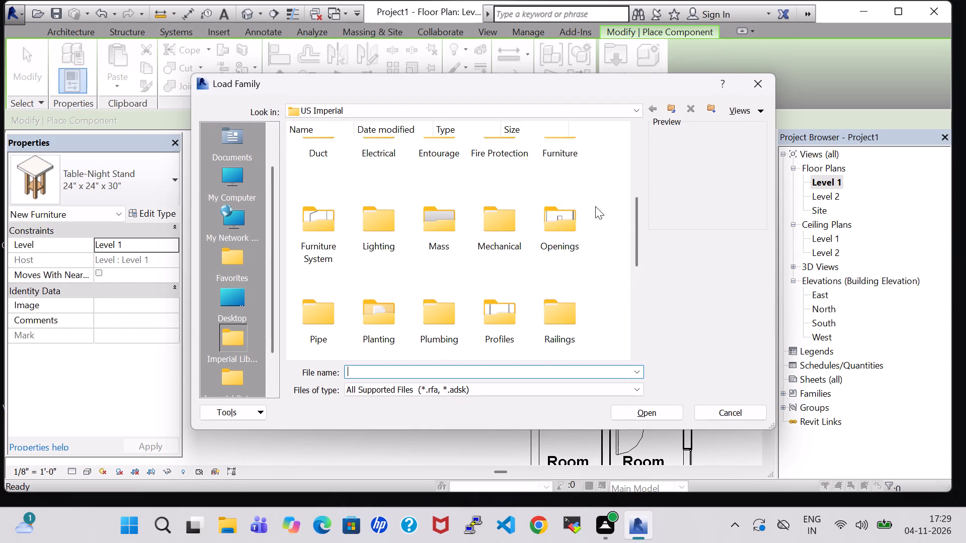
{"action": "scroll", "coordinate": [595, 206], "scroll_direction": "up", "scroll_amount": 1}
{"action": "double_click", "coordinate": [569, 259]}
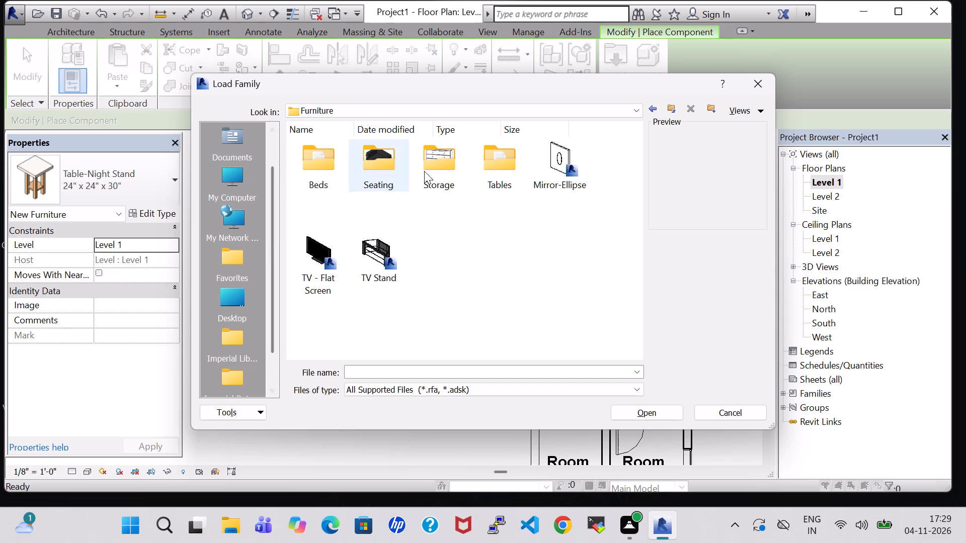
{"action": "double_click", "coordinate": [459, 170]}
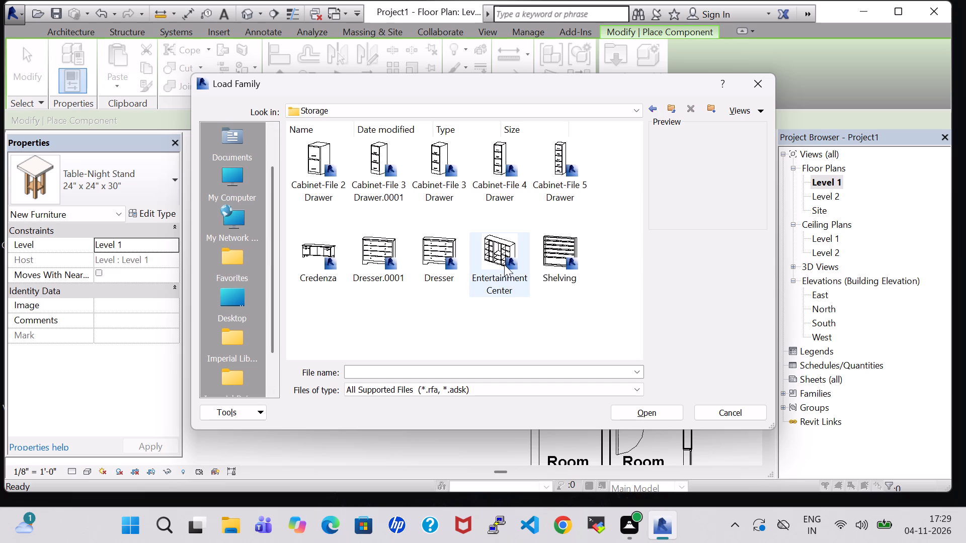
{"action": "left_click", "coordinate": [437, 251]}
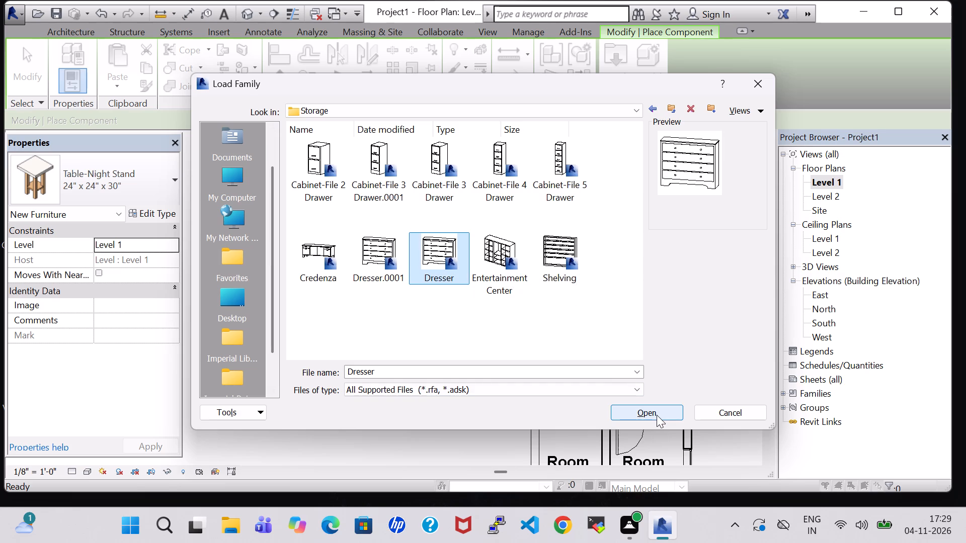
{"action": "left_click", "coordinate": [657, 415]}
Place a 72" x 60" x 18" dresser against the south wall of the west bedroom.
{"action": "scroll", "coordinate": [252, 291], "scroll_direction": "up", "scroll_amount": 2}
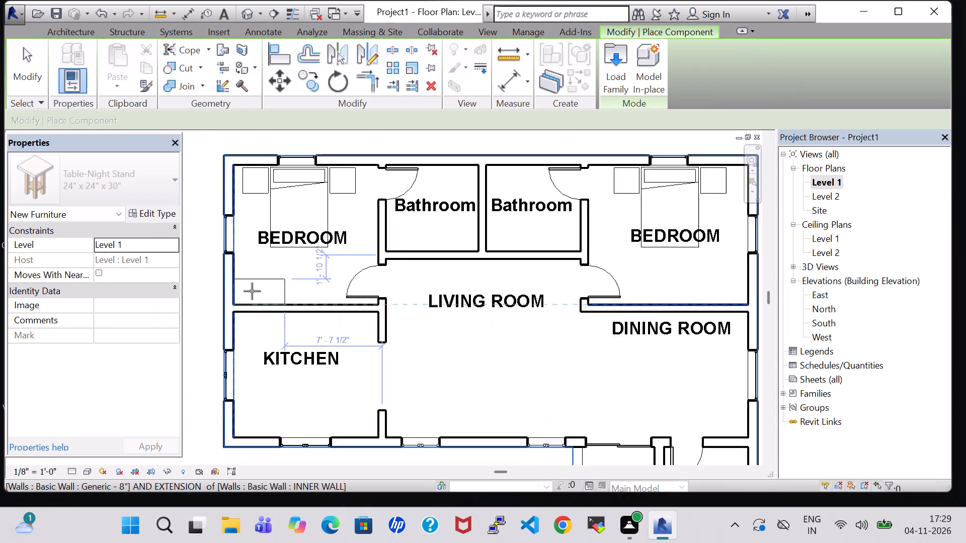
{"action": "scroll", "coordinate": [252, 291], "scroll_direction": "up", "scroll_amount": 4}
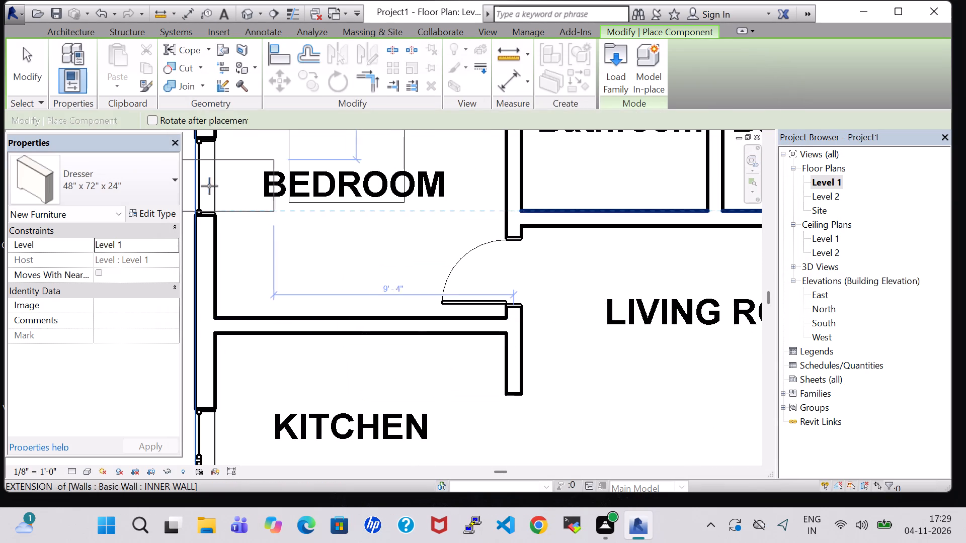
{"action": "left_click", "coordinate": [158, 187]}
{"action": "left_click", "coordinate": [92, 397]}
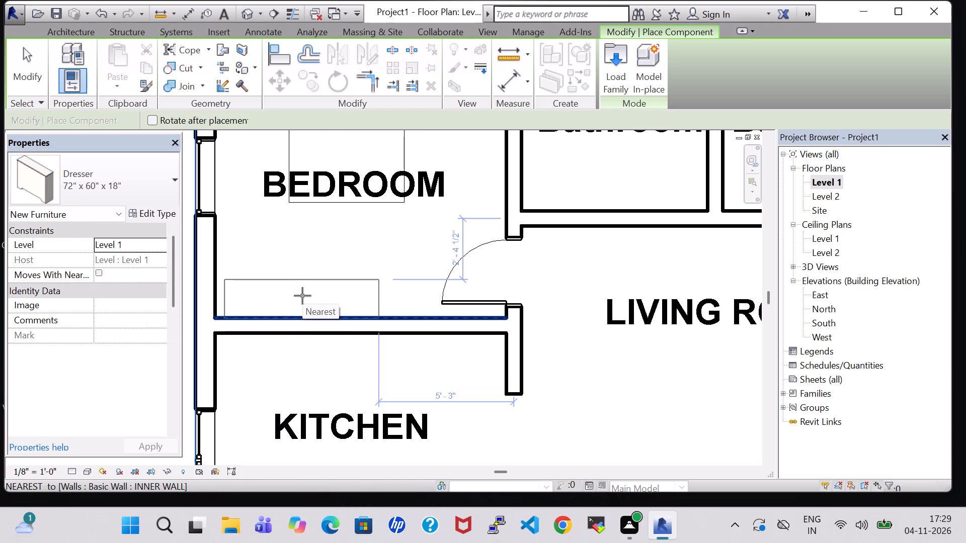
{"action": "left_click", "coordinate": [302, 296]}
Place a 72" x 60" x 18" dresser along the east bedroom's south wall, nudged into the southeast corner.
{"action": "scroll", "coordinate": [622, 313], "scroll_direction": "down", "scroll_amount": 3}
{"action": "middle_click_drag", "start_coordinate": [620, 309], "coordinate": [616, 309]}
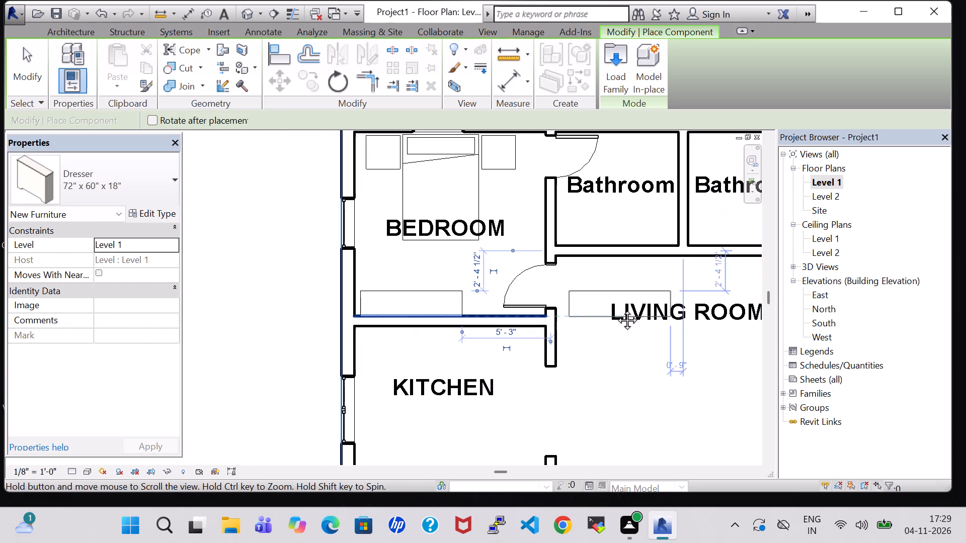
{"action": "middle_click_drag", "start_coordinate": [616, 309], "coordinate": [417, 310]}
{"action": "scroll", "coordinate": [417, 310], "scroll_direction": "down", "scroll_amount": 2}
{"action": "middle_click_drag", "start_coordinate": [514, 332], "coordinate": [352, 347]}
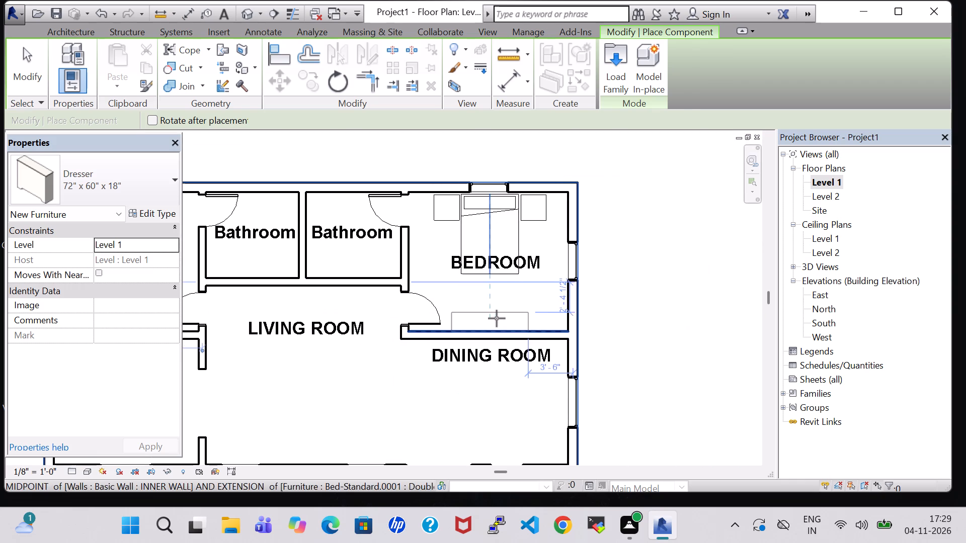
{"action": "left_click", "coordinate": [524, 318]}
{"action": "key", "text": "Escape"}
{"action": "key", "text": "Escape"}
{"action": "left_click", "coordinate": [524, 318]}
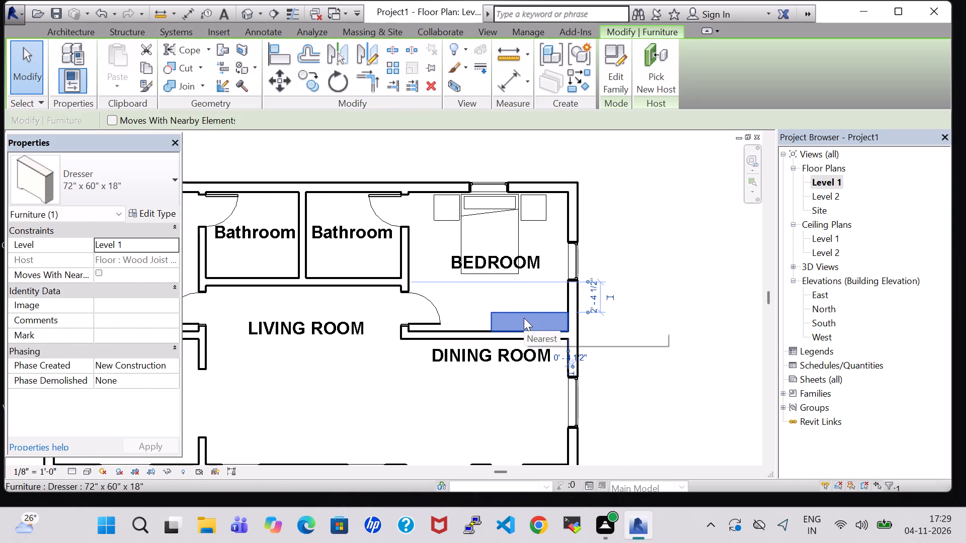
{"action": "key", "text": "Up"}
{"action": "key", "text": "Left"}
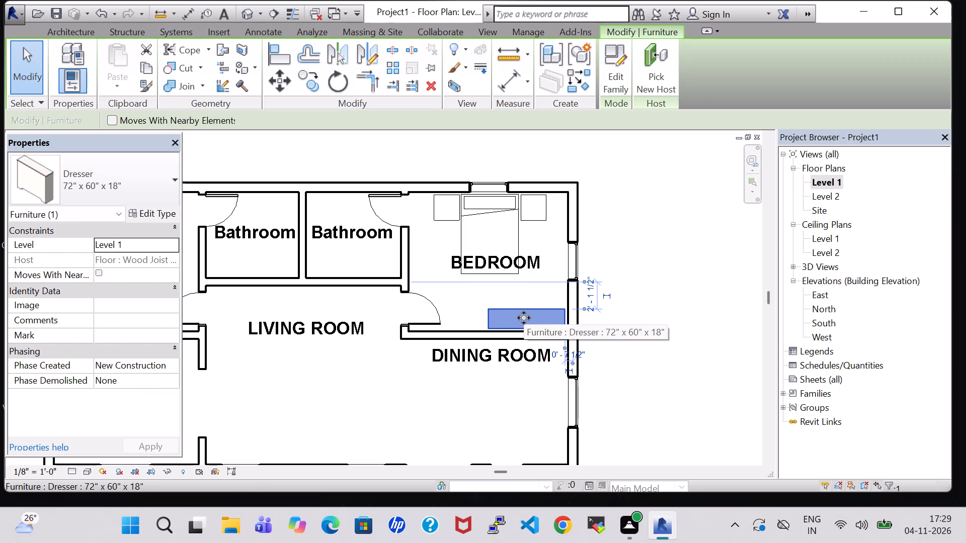
{"action": "key", "text": "Down"}
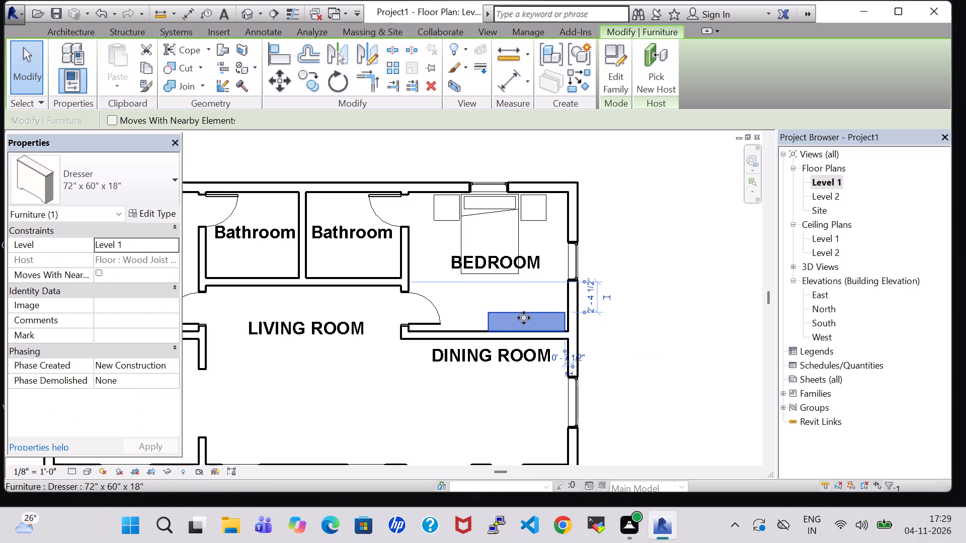
{"action": "key", "text": "Right"}
{"action": "left_click", "coordinate": [627, 337]}
Nudge the west bedroom's dresser west into the southwest corner, against the south wall.
{"action": "middle_click_drag", "start_coordinate": [400, 405], "coordinate": [607, 396]}
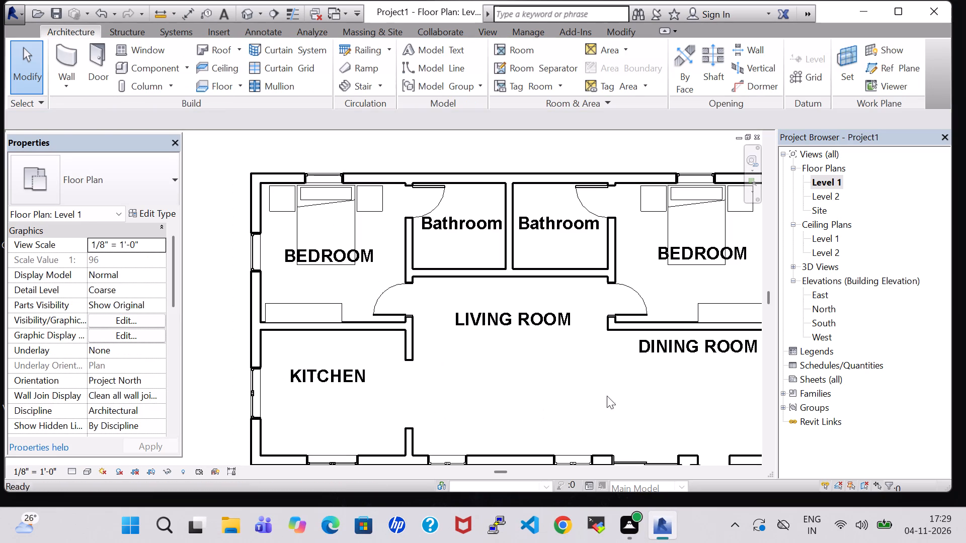
{"action": "left_click", "coordinate": [291, 320]}
{"action": "key", "text": "Up"}
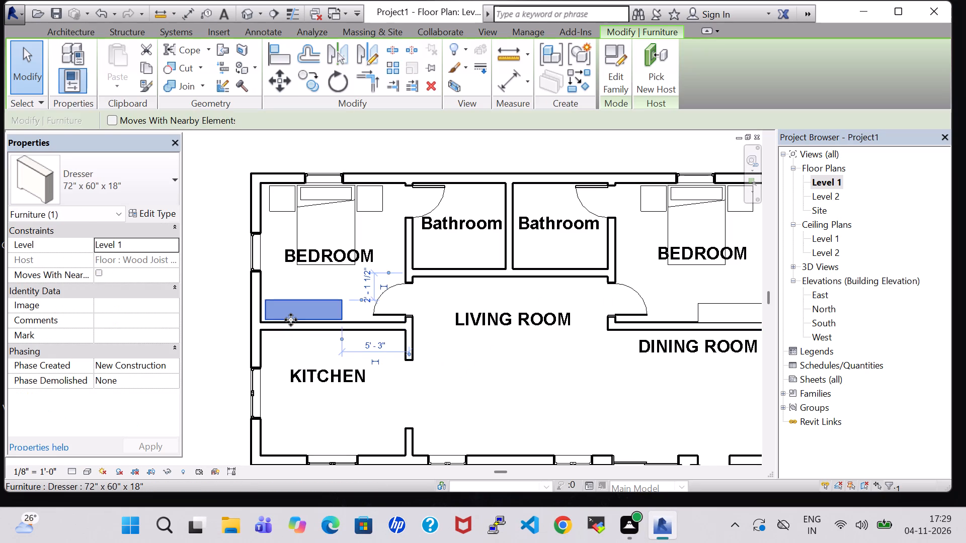
{"action": "key", "text": "Left"}
{"action": "key", "text": "Down"}
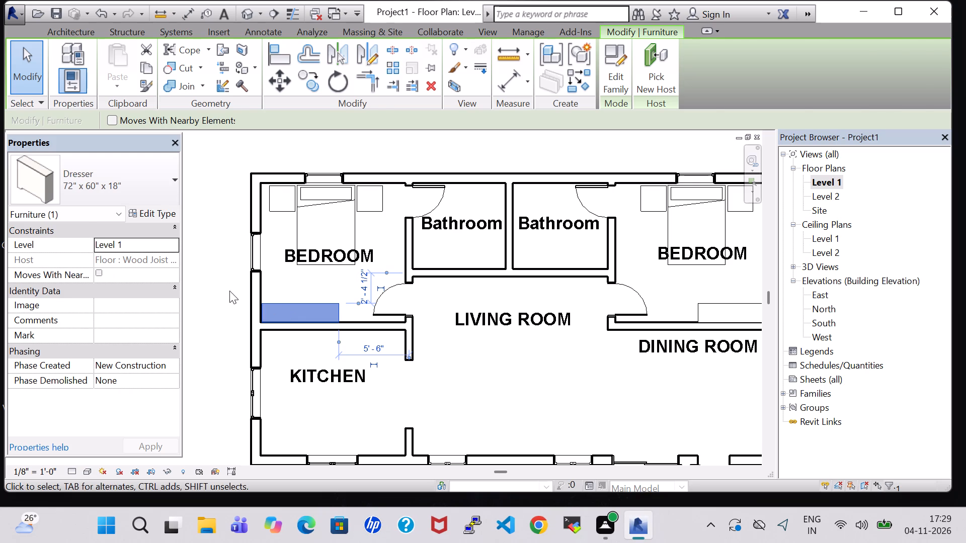
{"action": "left_click", "coordinate": [227, 290]}
In the 3D view, rotate the west bedroom's dresser 180° so its drawers face into the room.
{"action": "left_click", "coordinate": [241, 9]}
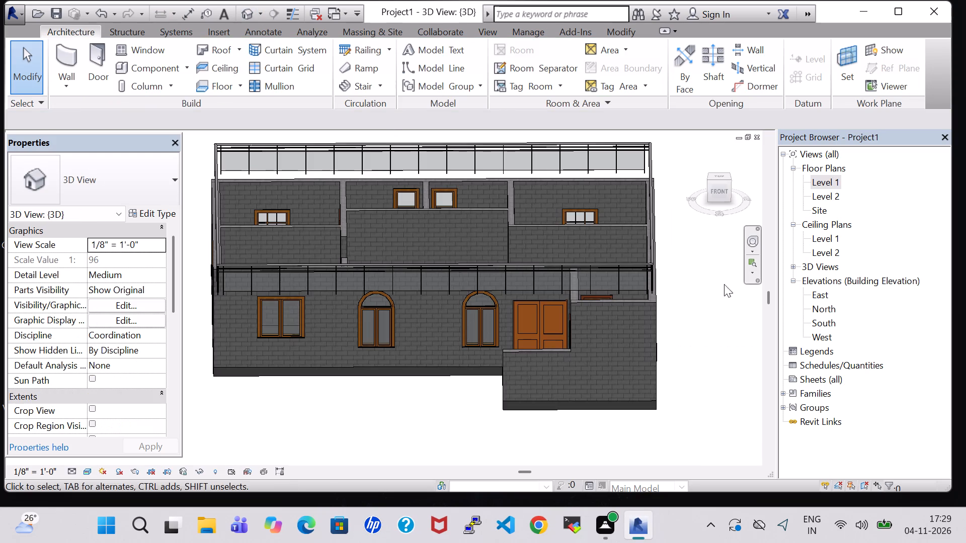
{"action": "middle_click_drag", "start_coordinate": [706, 266], "coordinate": [529, 388], "text": "shift"}
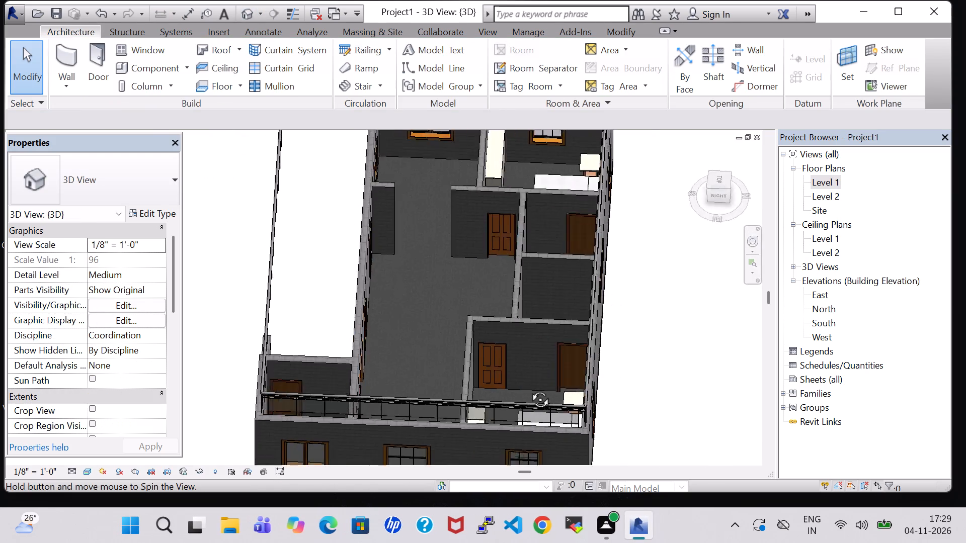
{"action": "middle_click_drag", "start_coordinate": [529, 388], "coordinate": [384, 347], "text": "shift"}
{"action": "scroll", "coordinate": [384, 347], "scroll_direction": "down", "scroll_amount": 1}
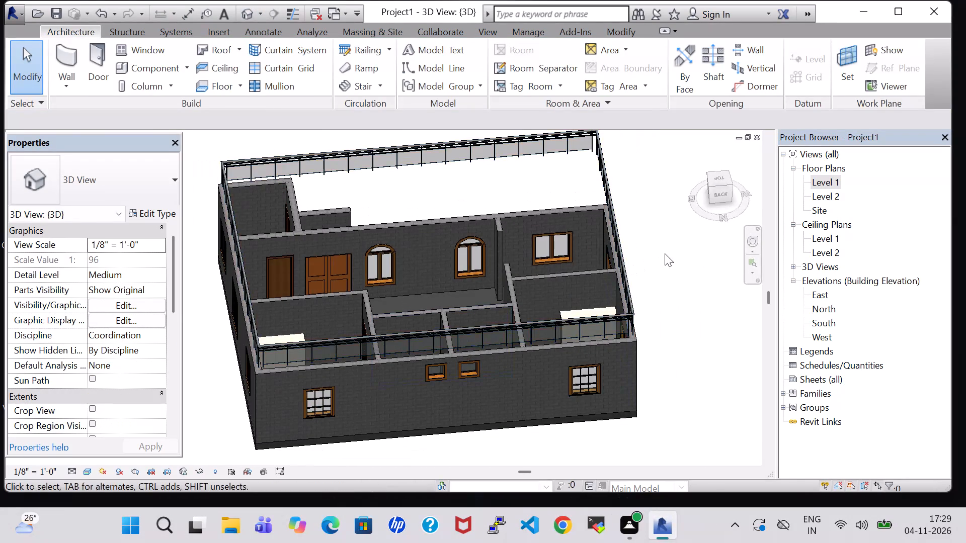
{"action": "middle_click_drag", "start_coordinate": [665, 253], "coordinate": [645, 354], "text": "shift"}
{"action": "left_click", "coordinate": [588, 352]}
{"action": "key", "text": "space"}
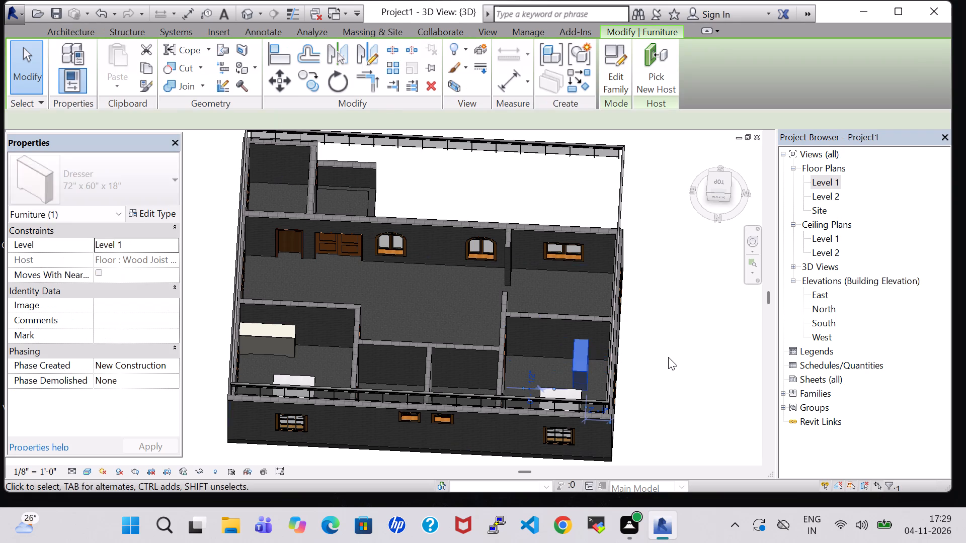
{"action": "key", "text": "space"}
{"action": "left_click", "coordinate": [670, 353]}
Rotate the east bedroom's dresser 180° in the 3D view so its drawers face into the room.
{"action": "left_click", "coordinate": [299, 336]}
{"action": "key", "text": "space"}
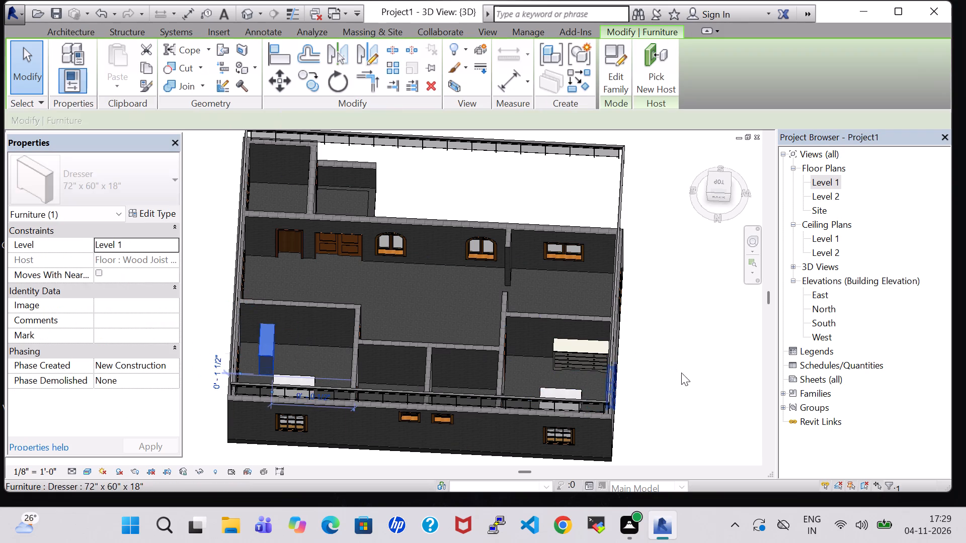
{"action": "key", "text": "space"}
{"action": "left_click", "coordinate": [686, 365]}
{"action": "middle_click_drag", "start_coordinate": [663, 382], "coordinate": [691, 308], "text": "shift"}
{"action": "middle_click_drag", "start_coordinate": [684, 283], "coordinate": [312, 381]}
{"action": "middle_click_drag", "start_coordinate": [416, 256], "coordinate": [455, 330]}
On the Level 1 floor plan, load the Mirror-Ellipse family from the Furniture library for component placement.
{"action": "double_click", "coordinate": [832, 185]}
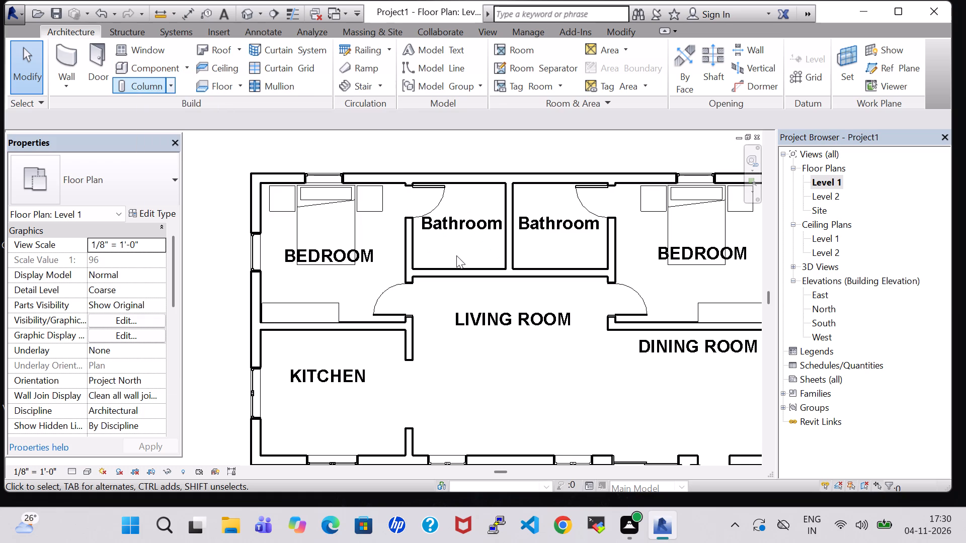
{"action": "left_click", "coordinate": [147, 64]}
{"action": "left_click", "coordinate": [611, 86]}
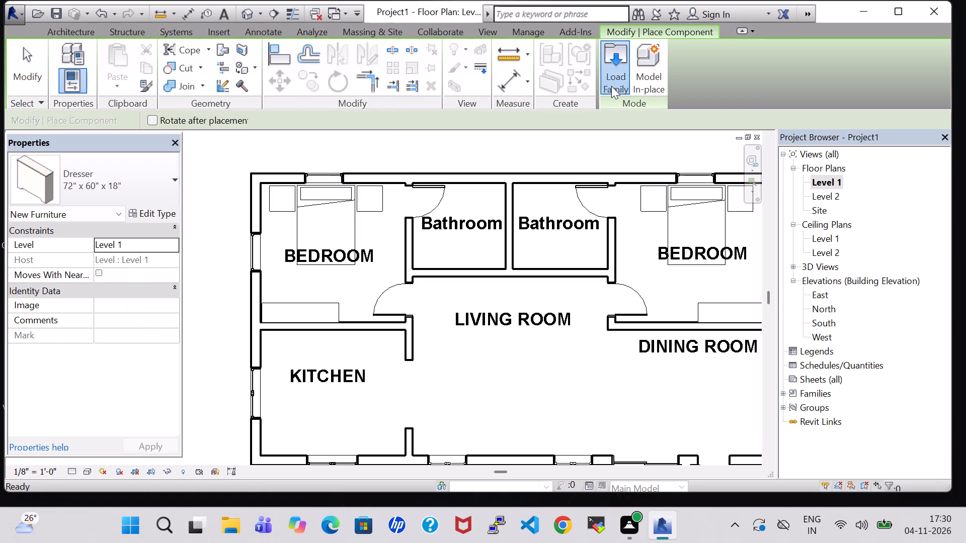
{"action": "scroll", "coordinate": [545, 219], "scroll_direction": "down", "scroll_amount": 1}
{"action": "scroll", "coordinate": [562, 211], "scroll_direction": "up", "scroll_amount": 1}
{"action": "scroll", "coordinate": [559, 217], "scroll_direction": "down", "scroll_amount": 1}
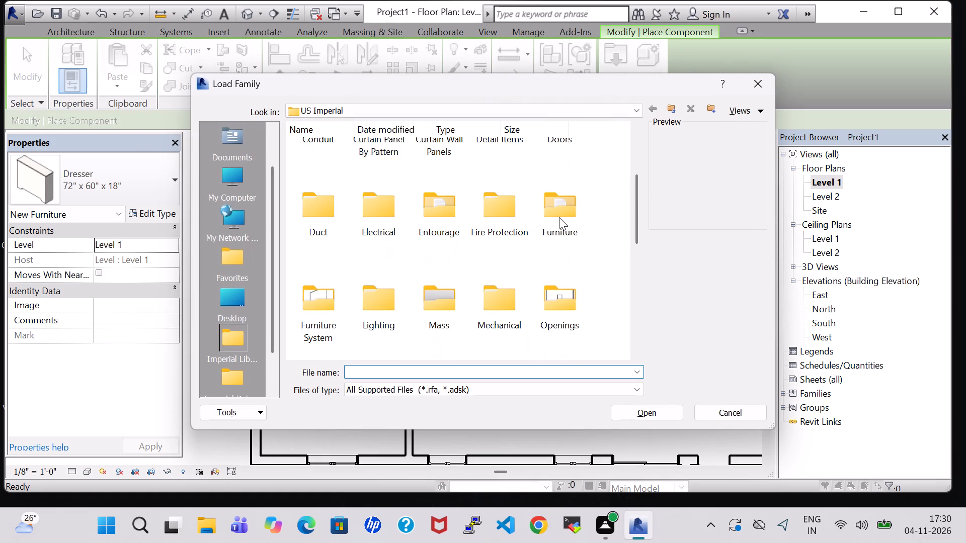
{"action": "double_click", "coordinate": [560, 216]}
{"action": "left_click", "coordinate": [542, 162]}
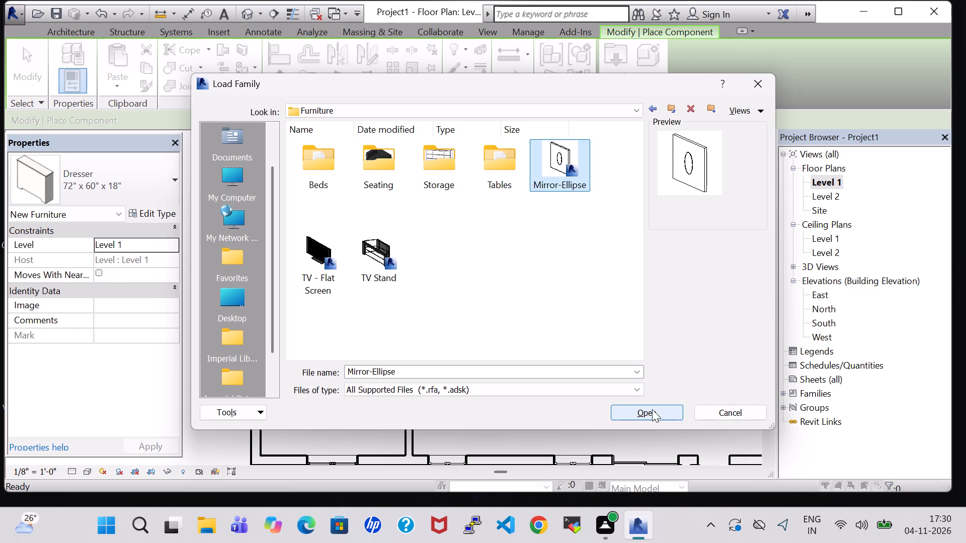
{"action": "left_click", "coordinate": [650, 409]}
Place a 24" x 48" elliptical mirror on the west bedroom's bathroom wall, about 1'-11" from the bathroom's south wall.
{"action": "scroll", "coordinate": [359, 242], "scroll_direction": "up", "scroll_amount": 10}
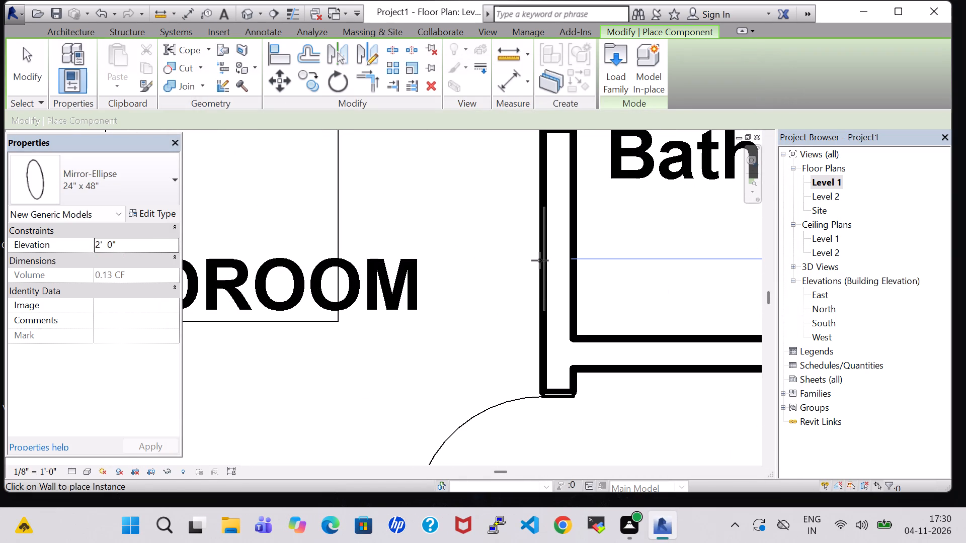
{"action": "left_click", "coordinate": [537, 256]}
{"action": "scroll", "coordinate": [482, 317], "scroll_direction": "down", "scroll_amount": 2}
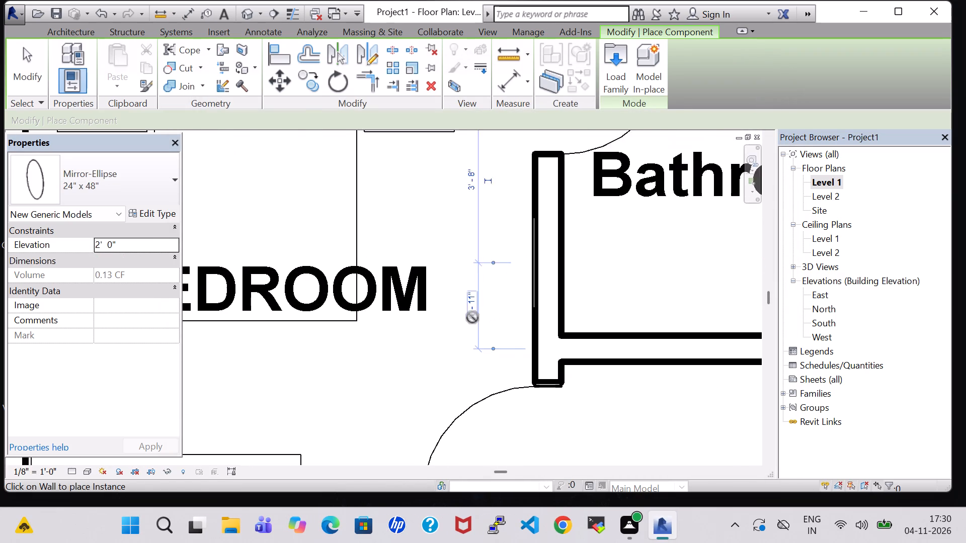
{"action": "scroll", "coordinate": [472, 317], "scroll_direction": "down", "scroll_amount": 1}
{"action": "key", "text": "Escape"}
Place a 24" x 48" elliptical mirror on the east bedroom's bathroom wall, about 1'-9" from the bathroom's south wall.
{"action": "middle_click_drag", "start_coordinate": [627, 266], "coordinate": [277, 299]}
{"action": "scroll", "coordinate": [277, 299], "scroll_direction": "down", "scroll_amount": 4}
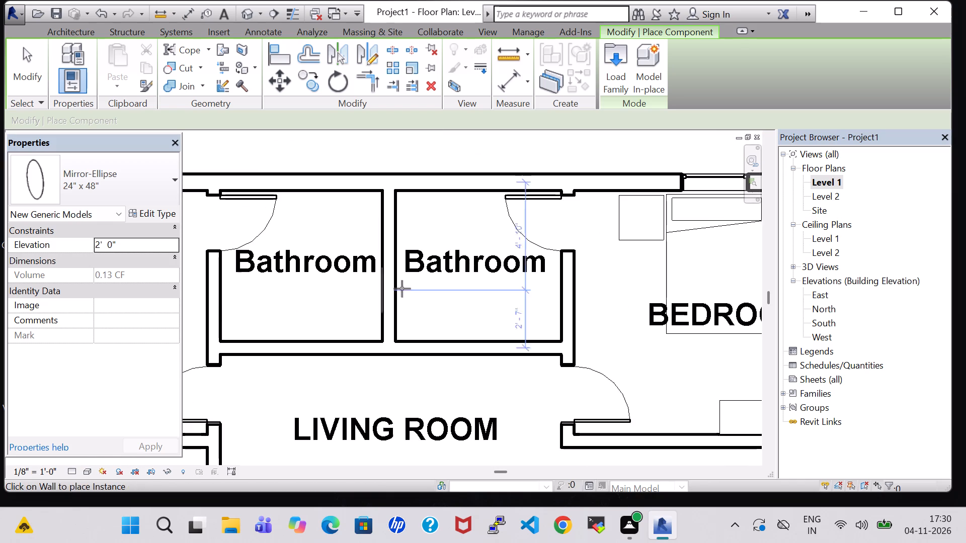
{"action": "scroll", "coordinate": [402, 289], "scroll_direction": "down", "scroll_amount": 3}
{"action": "middle_click_drag", "start_coordinate": [521, 303], "coordinate": [482, 300]}
{"action": "scroll", "coordinate": [482, 300], "scroll_direction": "up", "scroll_amount": 5}
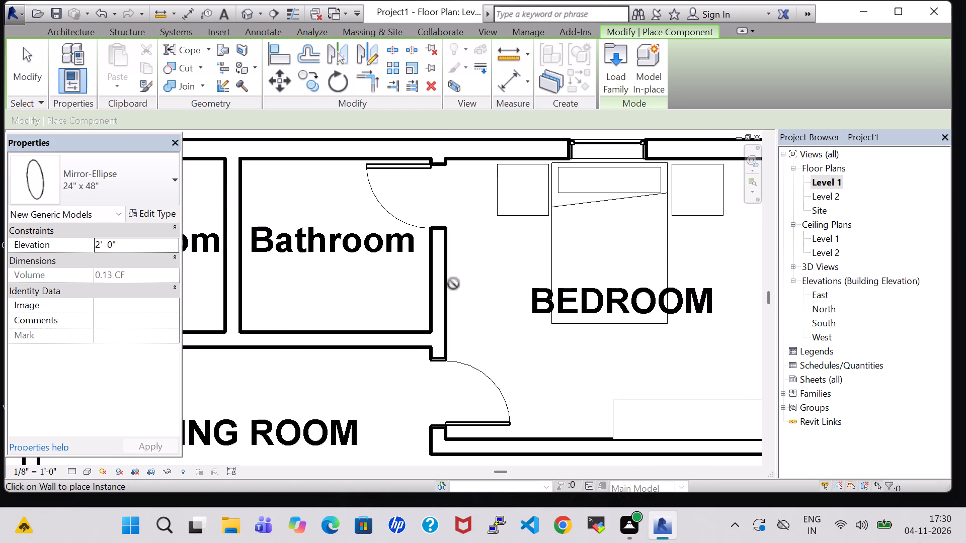
{"action": "left_click", "coordinate": [448, 294]}
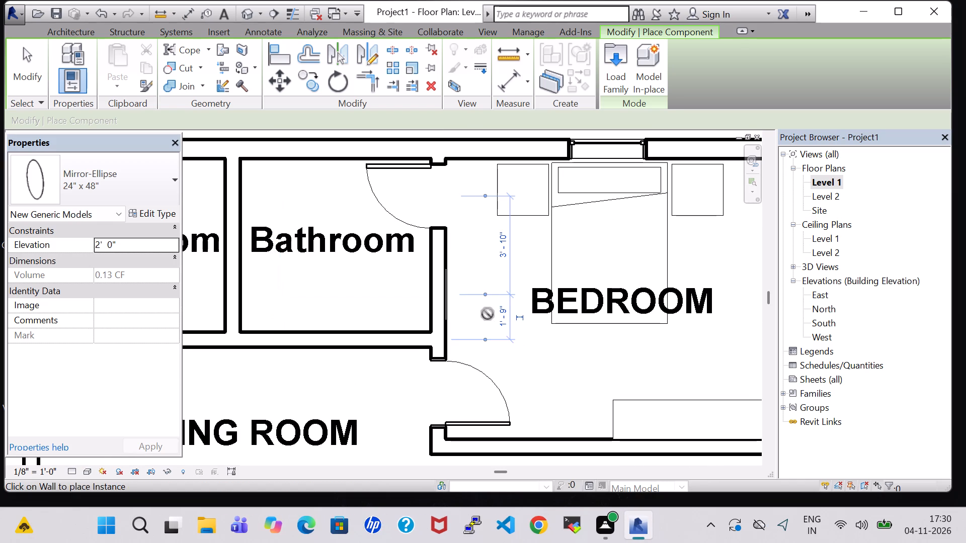
{"action": "key", "text": "Escape"}
{"action": "key", "text": "Escape"}
Examine the east bedroom mirror's placement, type options and properties.
{"action": "scroll", "coordinate": [367, 296], "scroll_direction": "down", "scroll_amount": 4}
{"action": "scroll", "coordinate": [270, 216], "scroll_direction": "down", "scroll_amount": 2}
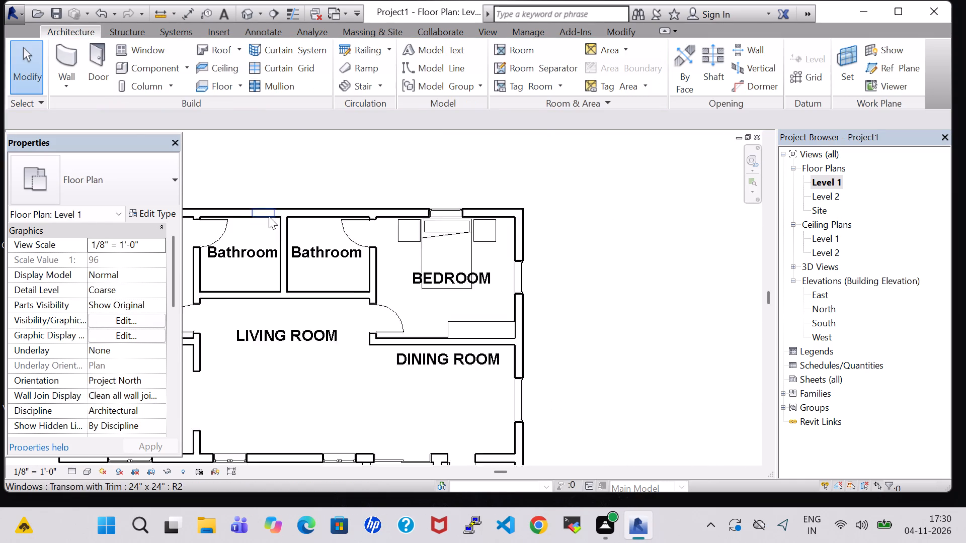
{"action": "scroll", "coordinate": [269, 216], "scroll_direction": "down", "scroll_amount": 1}
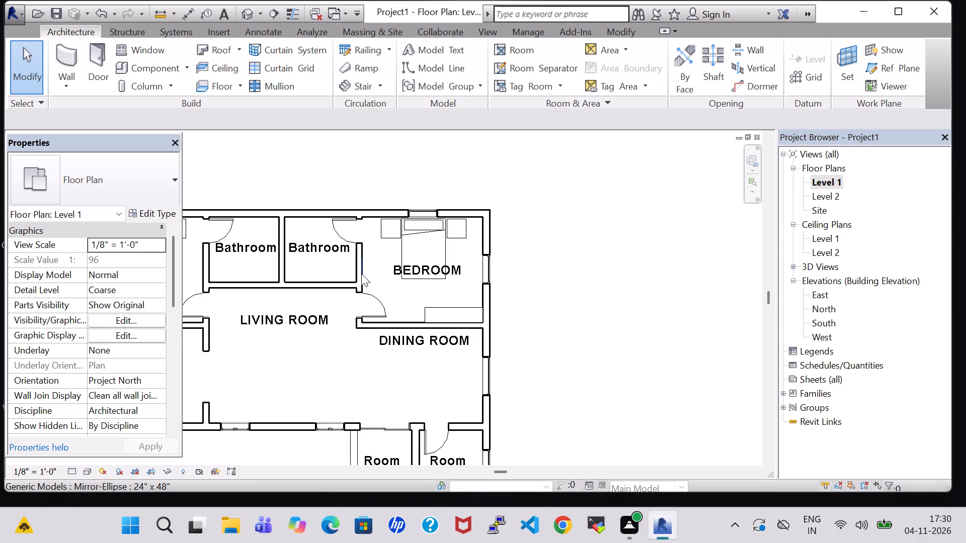
{"action": "scroll", "coordinate": [361, 274], "scroll_direction": "up", "scroll_amount": 13}
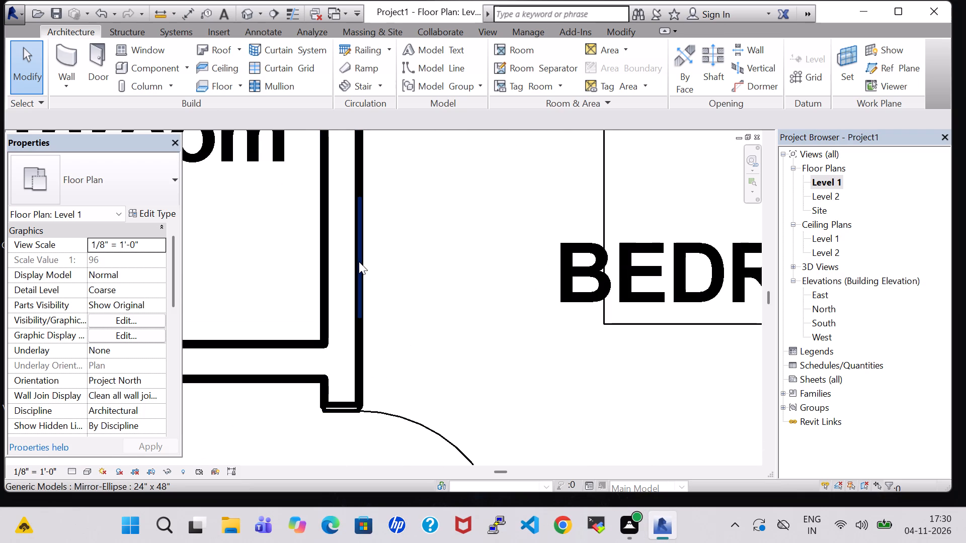
{"action": "left_click", "coordinate": [358, 256]}
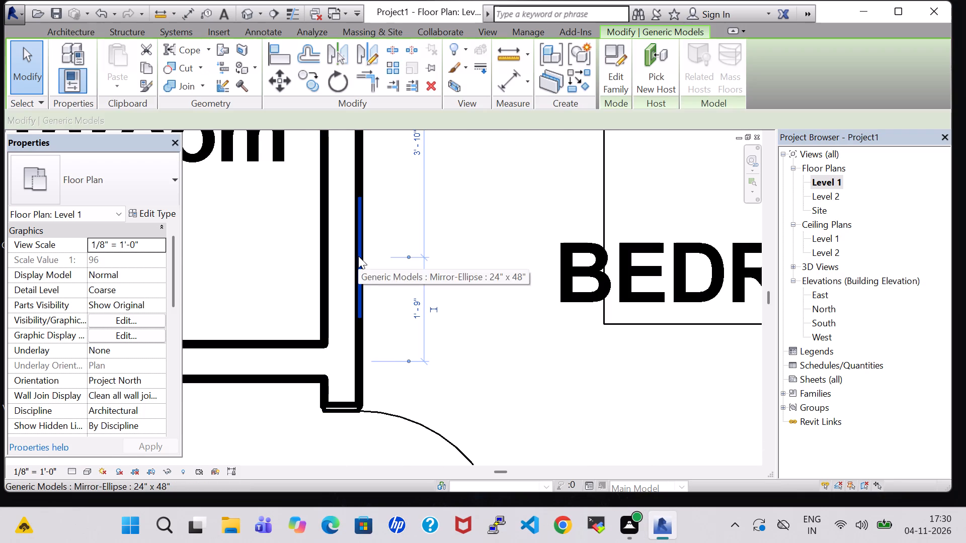
{"action": "left_click", "coordinate": [131, 190]}
{"action": "left_click", "coordinate": [108, 242]}
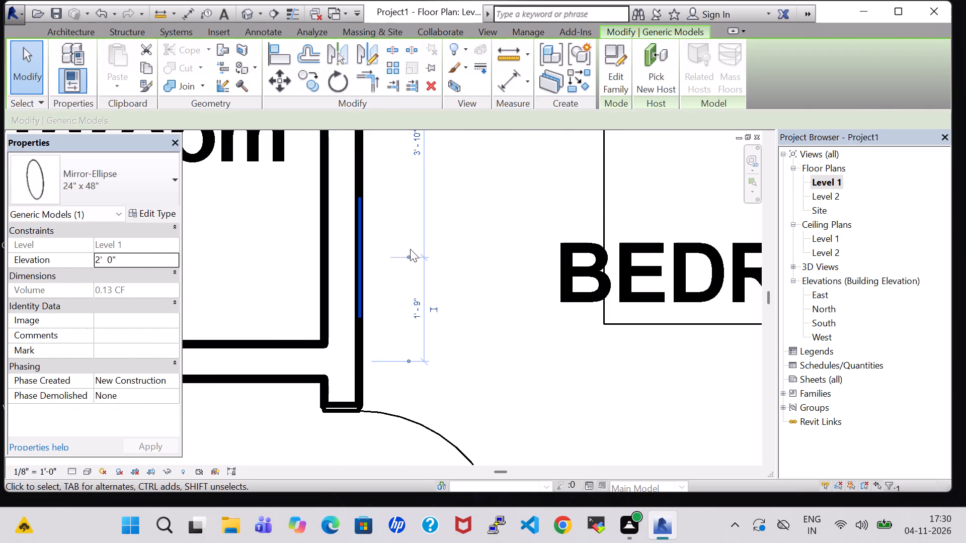
{"action": "left_click", "coordinate": [464, 279]}
Load the Base Cabinet-Double Door & 2 Drawer family from the Casework library's Base Cabinets folder for component placement.
{"action": "scroll", "coordinate": [464, 279], "scroll_direction": "down", "scroll_amount": 4}
{"action": "left_click", "coordinate": [136, 72]}
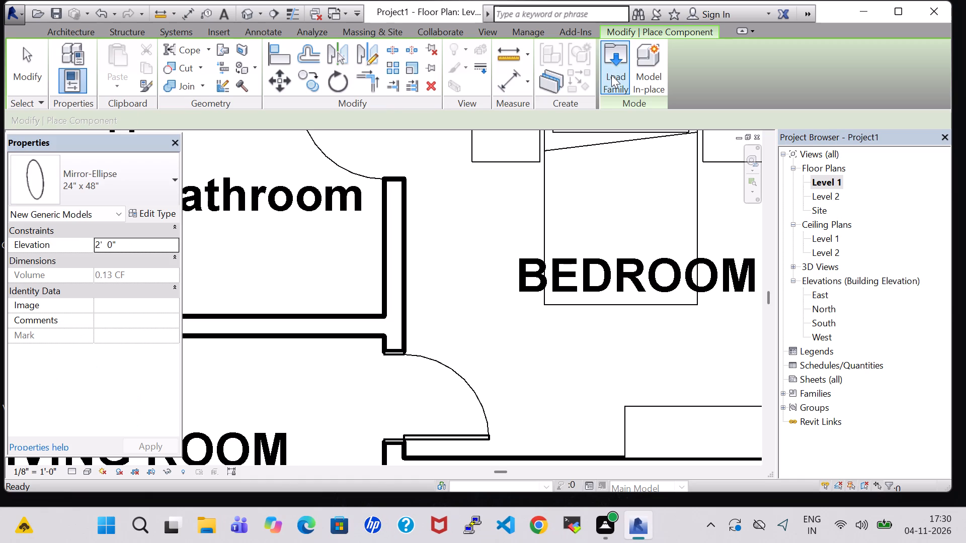
{"action": "left_click", "coordinate": [611, 75]}
{"action": "scroll", "coordinate": [539, 210], "scroll_direction": "down", "scroll_amount": 1}
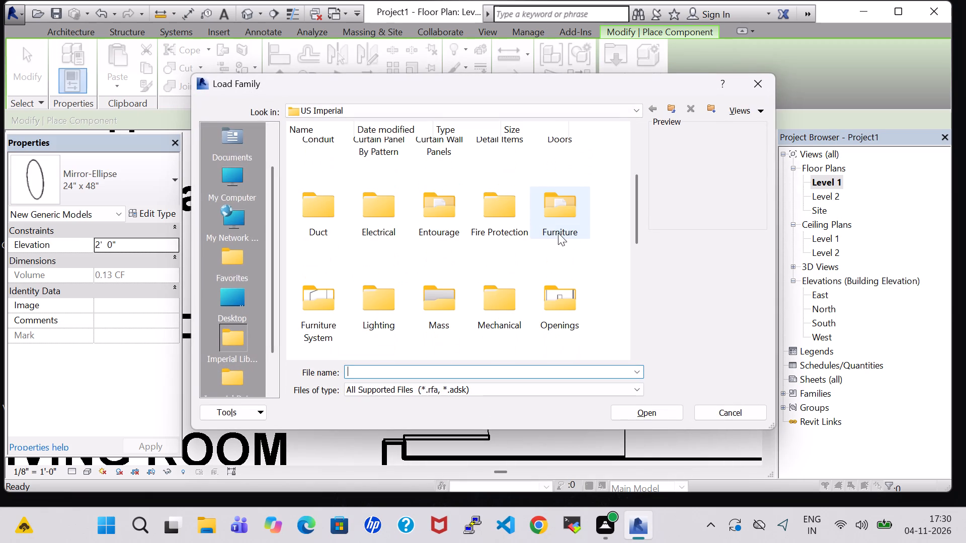
{"action": "scroll", "coordinate": [547, 238], "scroll_direction": "up", "scroll_amount": 3}
{"action": "double_click", "coordinate": [493, 163]}
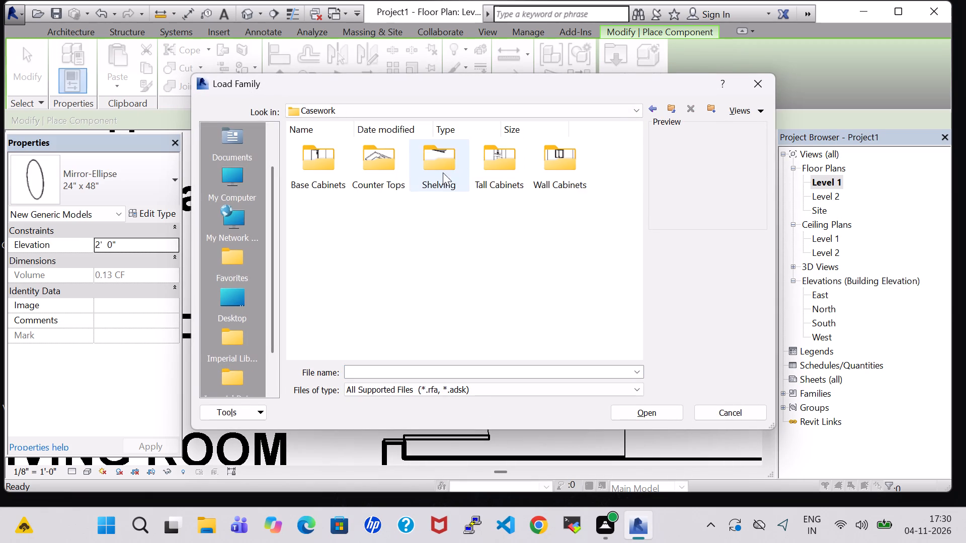
{"action": "double_click", "coordinate": [325, 173]}
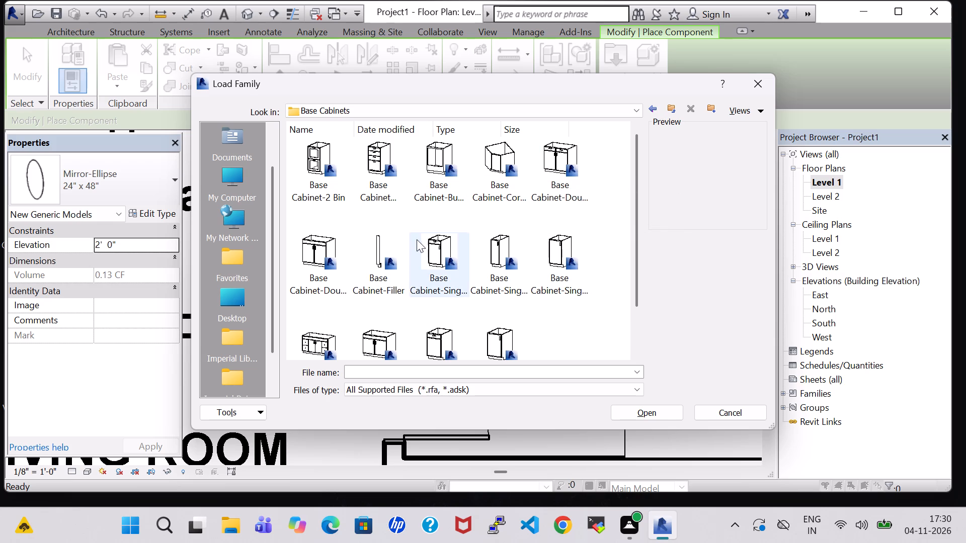
{"action": "scroll", "coordinate": [417, 246], "scroll_direction": "down", "scroll_amount": 1}
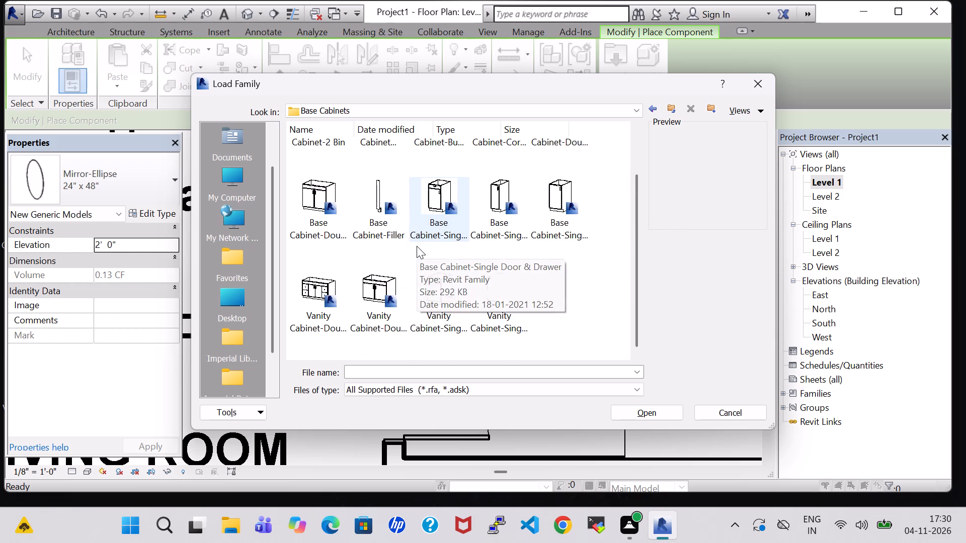
{"action": "scroll", "coordinate": [417, 246], "scroll_direction": "up", "scroll_amount": 1}
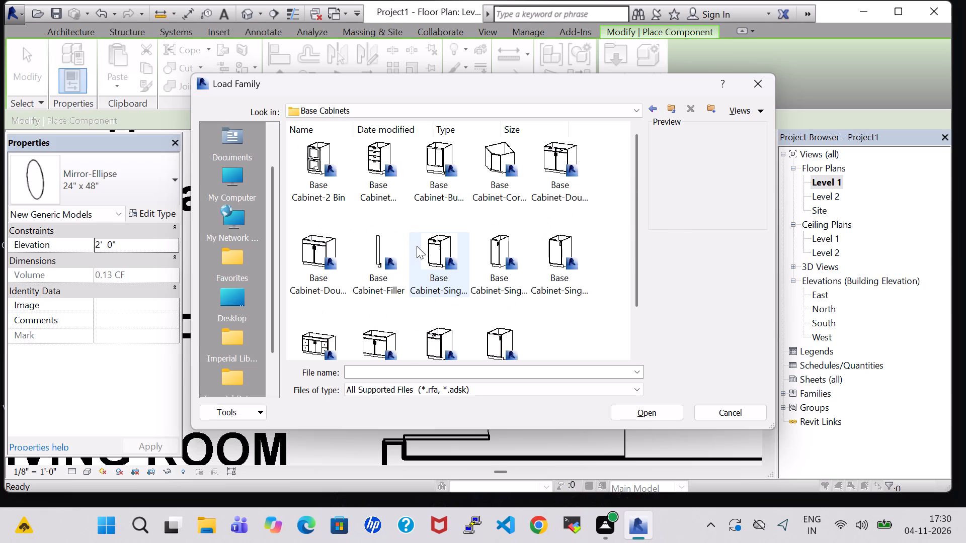
{"action": "left_click", "coordinate": [374, 169]}
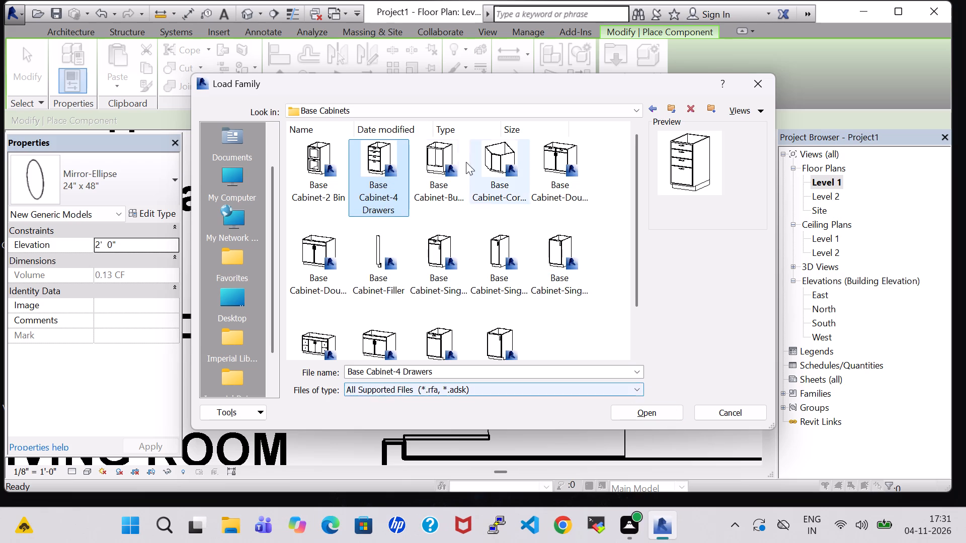
{"action": "left_click", "coordinate": [550, 173]}
{"action": "left_click", "coordinate": [643, 411]}
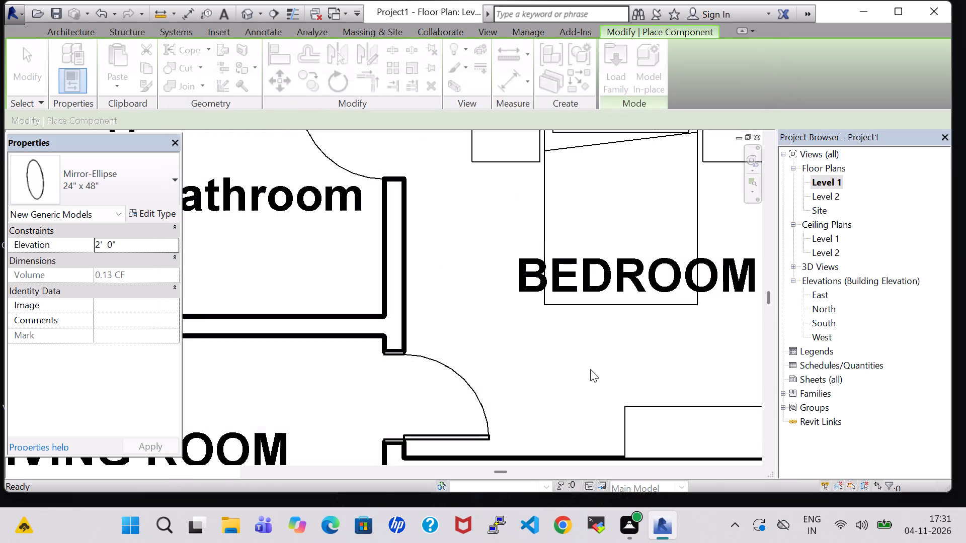
Place a rotated 30" double-door base cabinet below the east bedroom's mirror, about 4'-0 1/2" from the north wall.
{"action": "scroll", "coordinate": [456, 262], "scroll_direction": "down", "scroll_amount": 2}
{"action": "scroll", "coordinate": [458, 263], "scroll_direction": "up", "scroll_amount": 4}
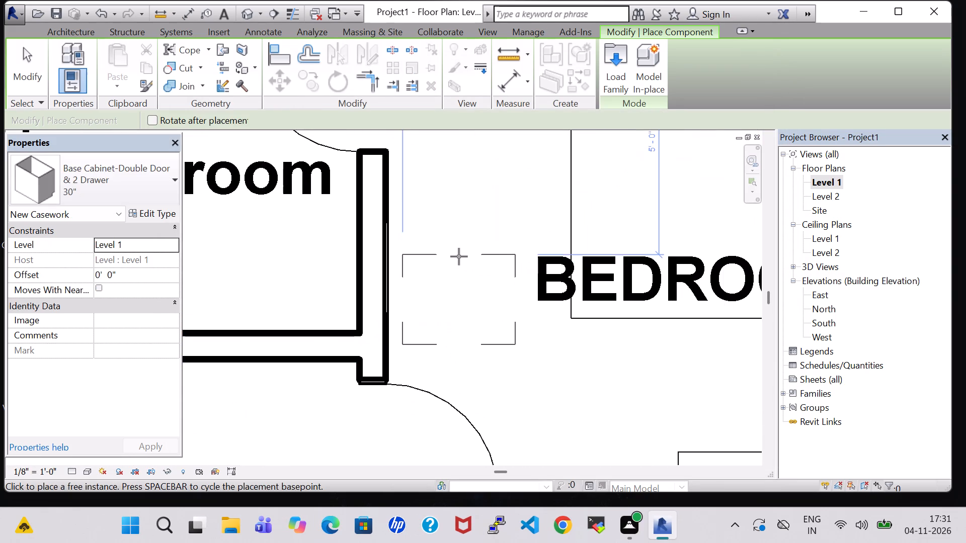
{"action": "key", "text": "space"}
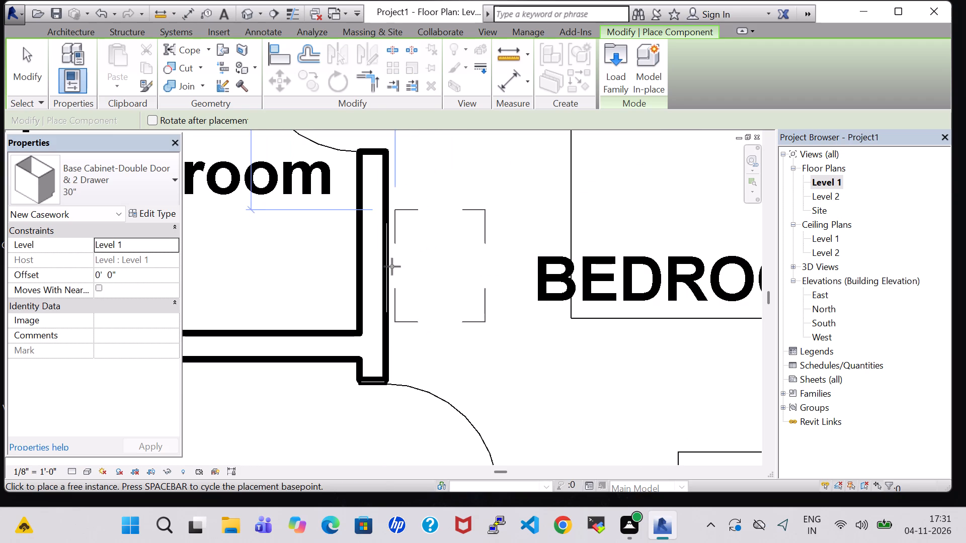
{"action": "left_click", "coordinate": [390, 267]}
Place a 30" double-door base cabinet below the west bedroom's mirror, about 4'-7 1/2" from the north wall.
{"action": "middle_click_drag", "start_coordinate": [389, 267], "coordinate": [571, 279]}
{"action": "scroll", "coordinate": [569, 279], "scroll_direction": "down", "scroll_amount": 4}
{"action": "middle_click_drag", "start_coordinate": [305, 273], "coordinate": [526, 274]}
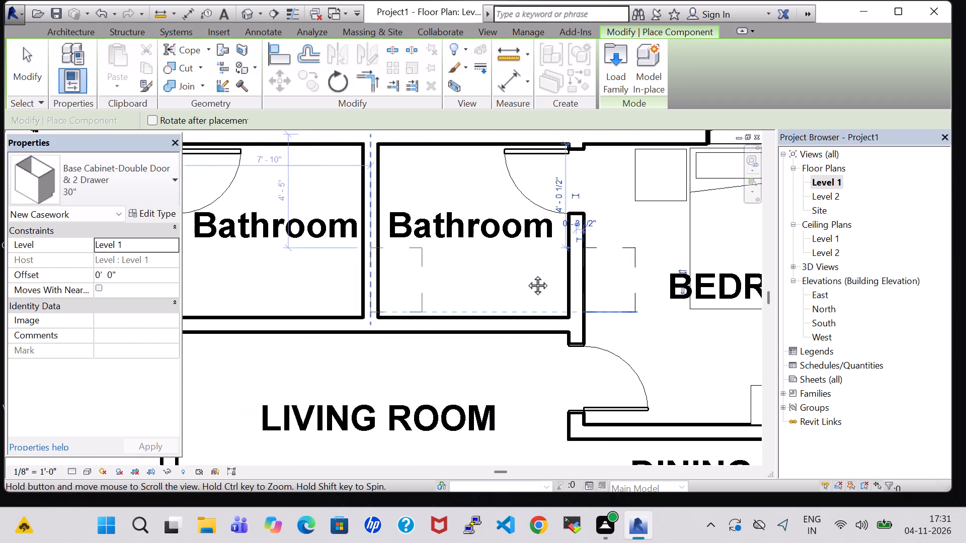
{"action": "middle_click_drag", "start_coordinate": [526, 274], "coordinate": [542, 274]}
{"action": "middle_click_drag", "start_coordinate": [215, 247], "coordinate": [424, 272]}
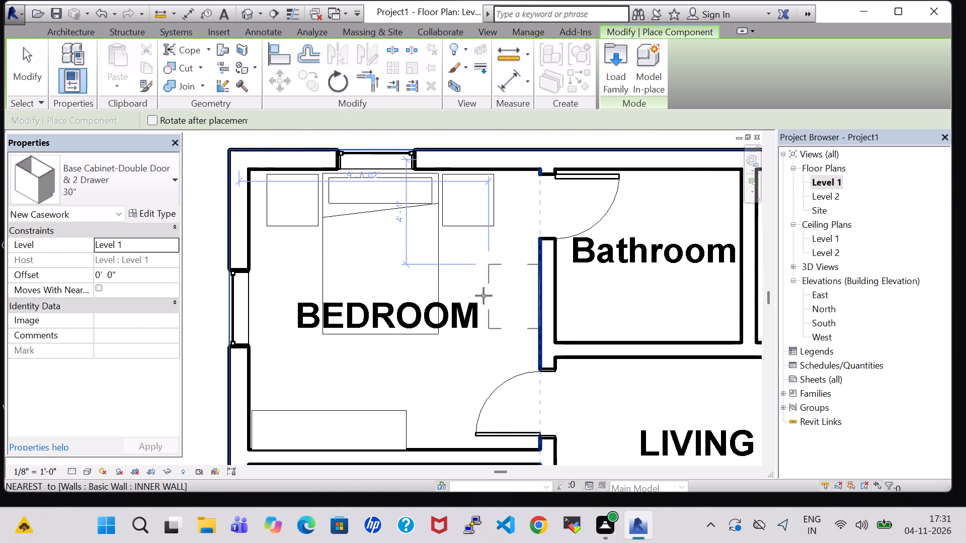
{"action": "left_click", "coordinate": [485, 304]}
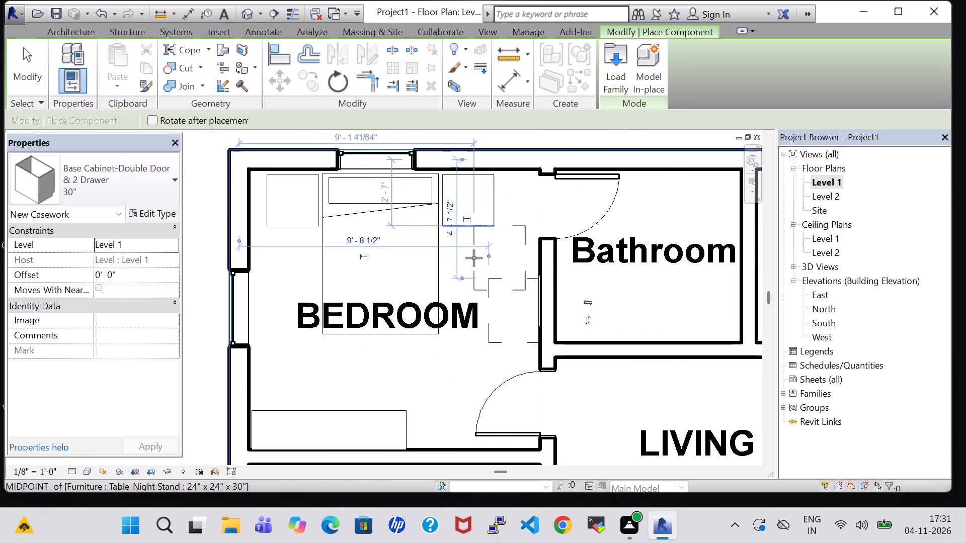
{"action": "key", "text": "Escape"}
{"action": "key", "text": "Escape"}
In the 3D view, raise the east bedroom's elliptical mirror above its cabinet to an elevation of 3' 3".
{"action": "left_click", "coordinate": [245, 18]}
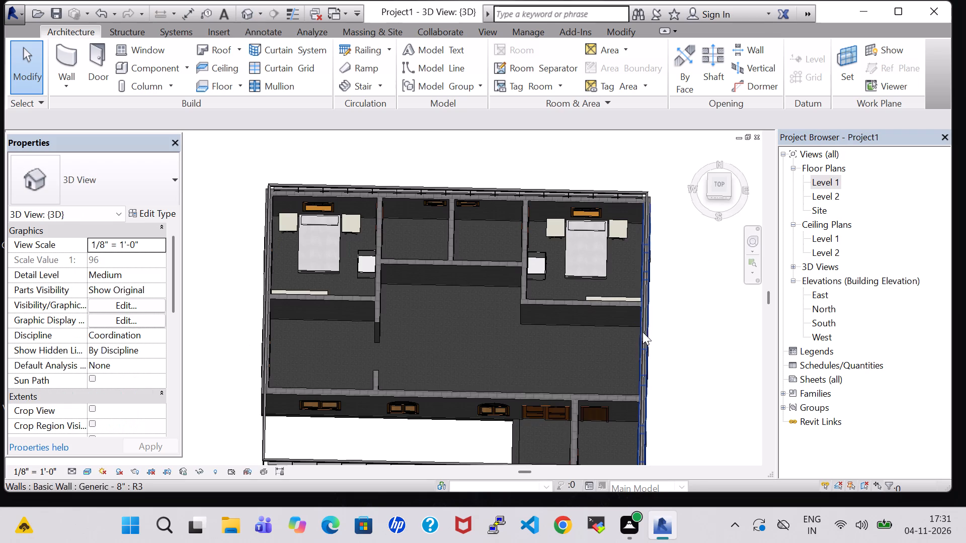
{"action": "middle_click_drag", "start_coordinate": [678, 311], "coordinate": [535, 290], "text": "shift"}
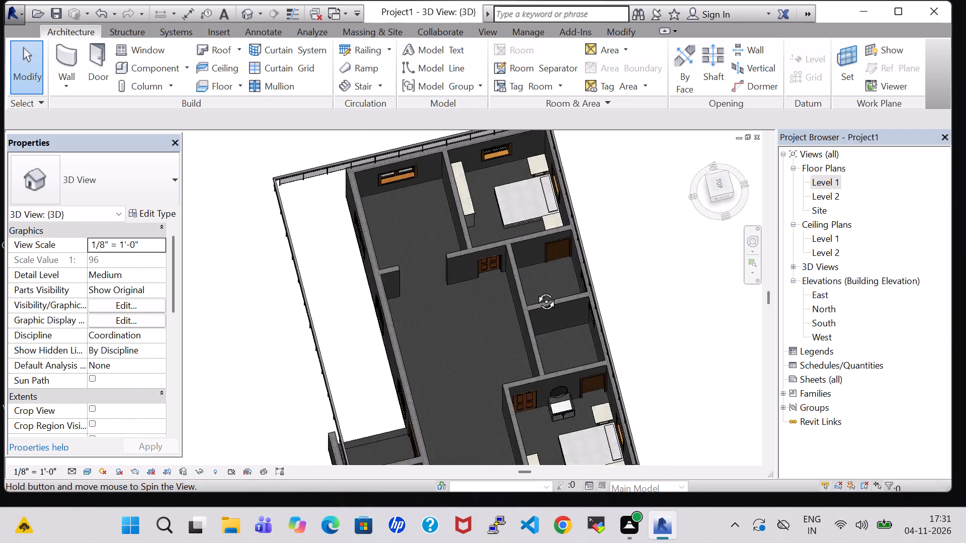
{"action": "middle_click_drag", "start_coordinate": [535, 290], "coordinate": [519, 260], "text": "shift"}
{"action": "middle_click_drag", "start_coordinate": [614, 427], "coordinate": [614, 293], "text": "shift"}
{"action": "scroll", "coordinate": [565, 386], "scroll_direction": "up", "scroll_amount": 3}
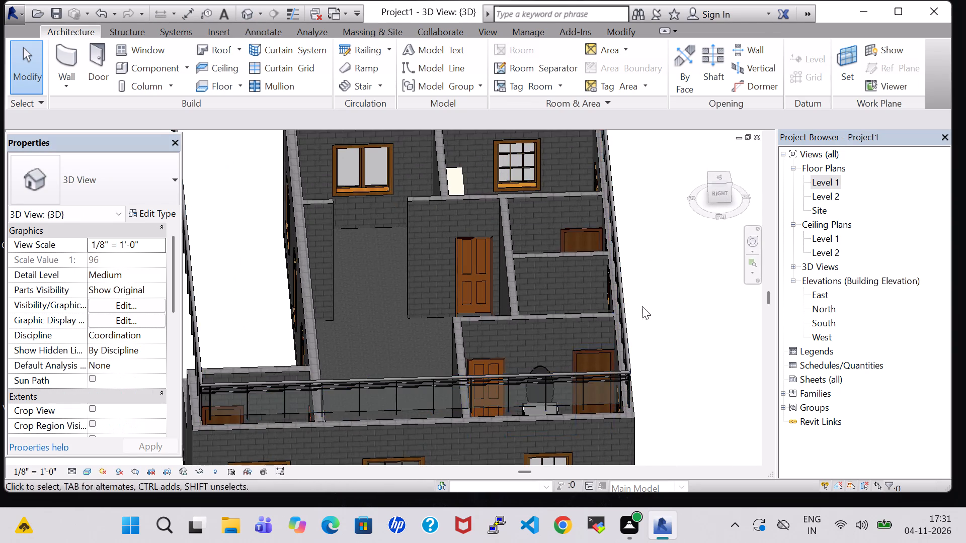
{"action": "middle_click_drag", "start_coordinate": [642, 306], "coordinate": [636, 338]}
{"action": "left_click", "coordinate": [538, 386]}
{"action": "key", "text": "Up"}
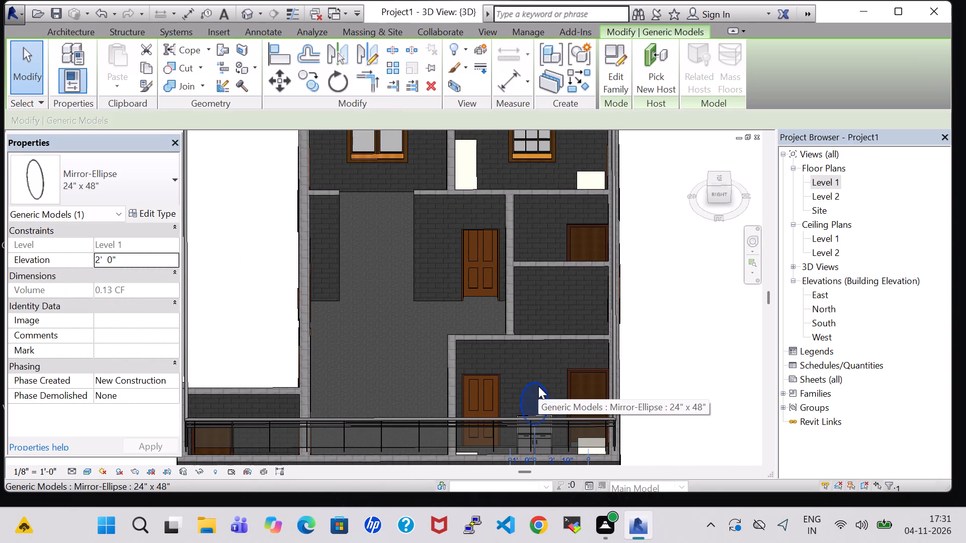
{"action": "key", "text": "Up"}
{"action": "key", "text": "Up"}
{"action": "key", "text": "Up"}
{"action": "key", "text": "Up"}
{"action": "key", "text": "Up"}
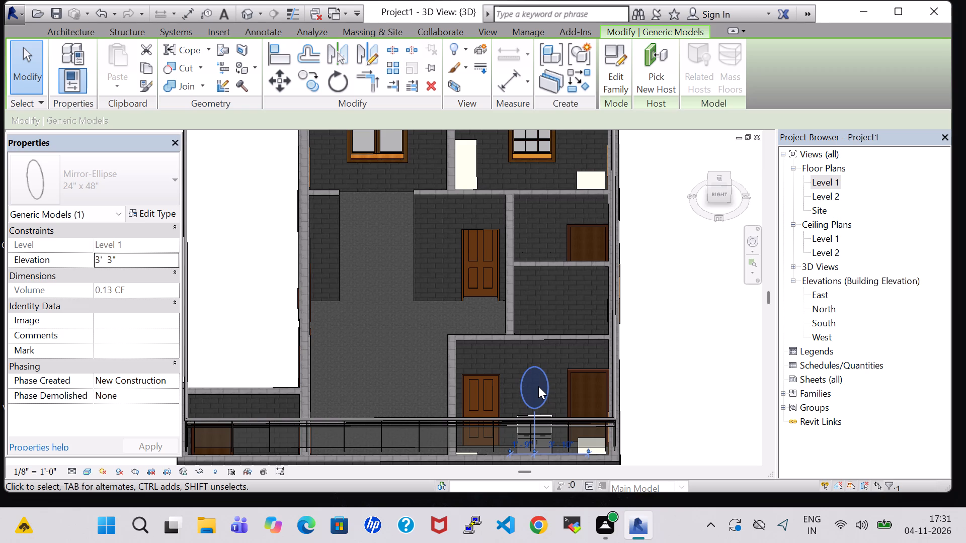
{"action": "left_click", "coordinate": [674, 380]}
Raise the west bedroom's elliptical mirror to an elevation of 3' 3" and nudge it slightly south to centre it over the cabinet.
{"action": "middle_click_drag", "start_coordinate": [661, 288], "coordinate": [659, 336]}
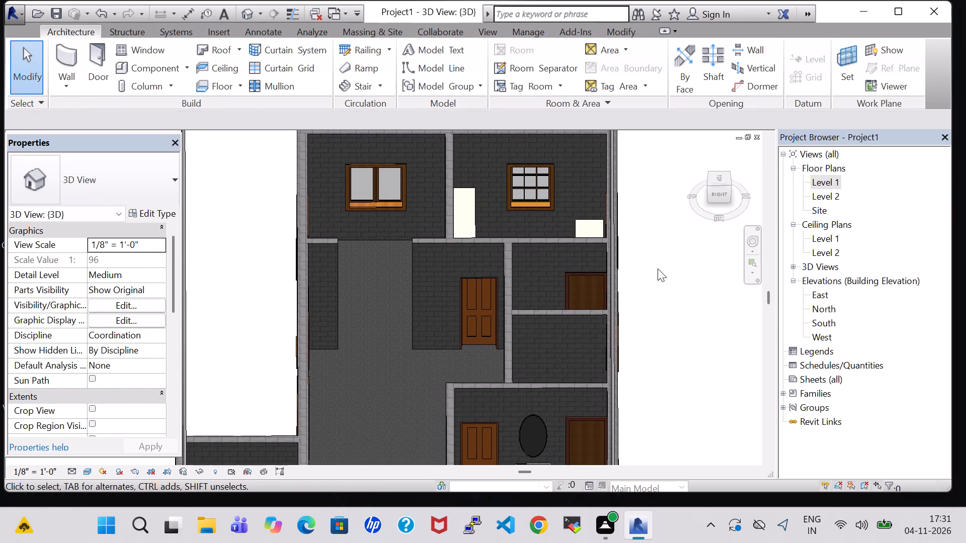
{"action": "middle_click_drag", "start_coordinate": [645, 245], "coordinate": [672, 368], "text": "shift"}
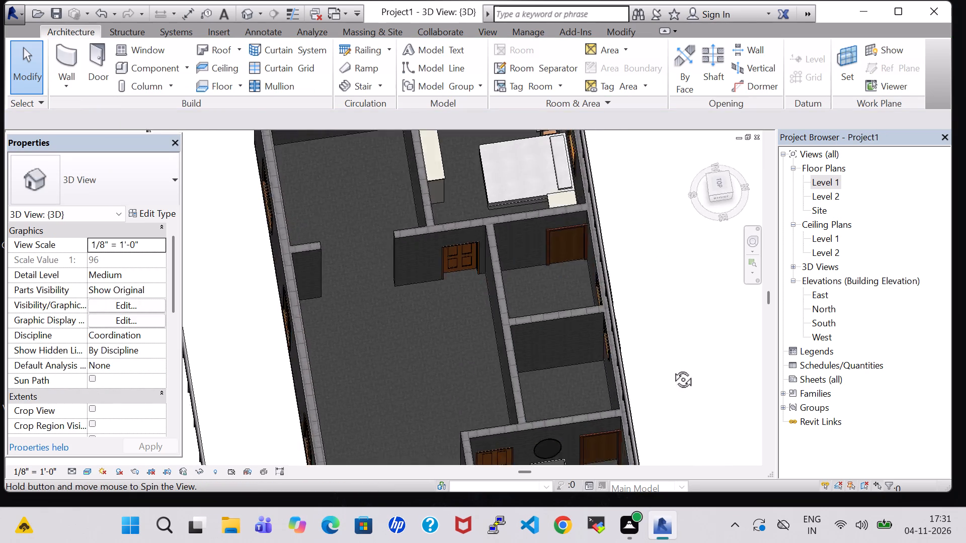
{"action": "middle_click_drag", "start_coordinate": [672, 368], "coordinate": [802, 297], "text": "shift"}
{"action": "middle_click_drag", "start_coordinate": [312, 345], "coordinate": [493, 310]}
{"action": "middle_click_drag", "start_coordinate": [405, 330], "coordinate": [422, 240]}
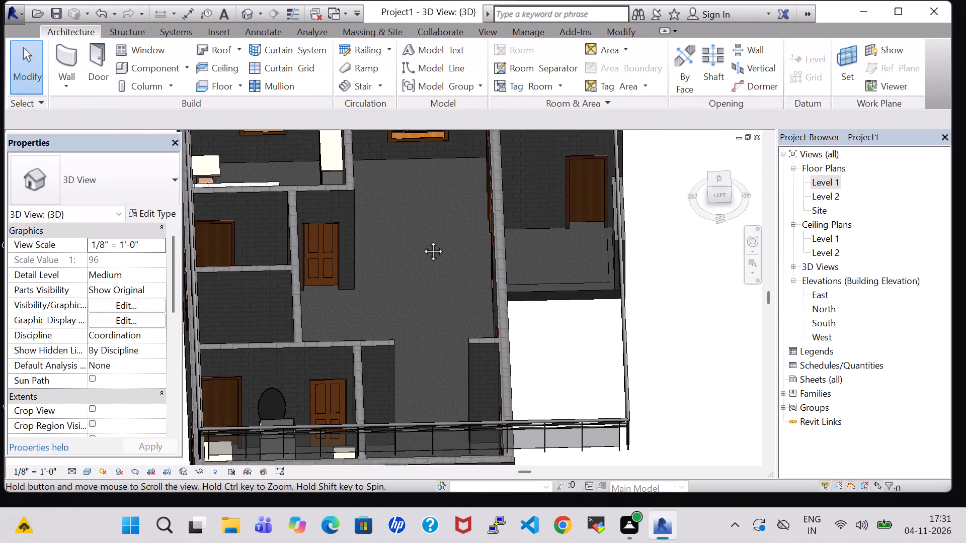
{"action": "middle_click_drag", "start_coordinate": [422, 240], "coordinate": [445, 170]}
{"action": "left_click", "coordinate": [300, 289]}
{"action": "key", "text": "Up"}
{"action": "key", "text": "Up"}
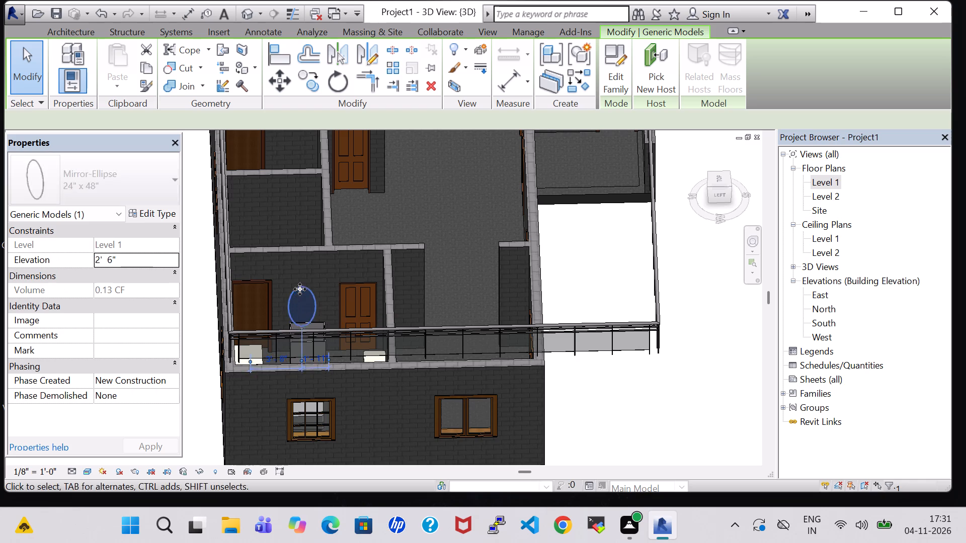
{"action": "key", "text": "Up"}
{"action": "key", "text": "Up"}
{"action": "key", "text": "Up"}
{"action": "key", "text": "Right"}
{"action": "key", "text": "Right"}
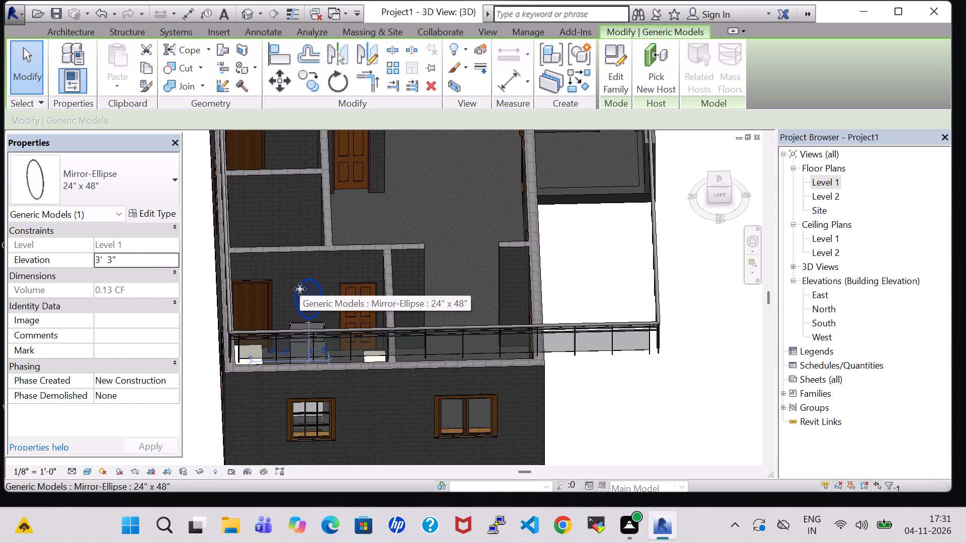
{"action": "left_click", "coordinate": [635, 388]}
Rotate the west bedroom's base cabinet 180 degrees so its doors and drawers face into the room.
{"action": "middle_click_drag", "start_coordinate": [649, 364], "coordinate": [649, 364], "text": "shift"}
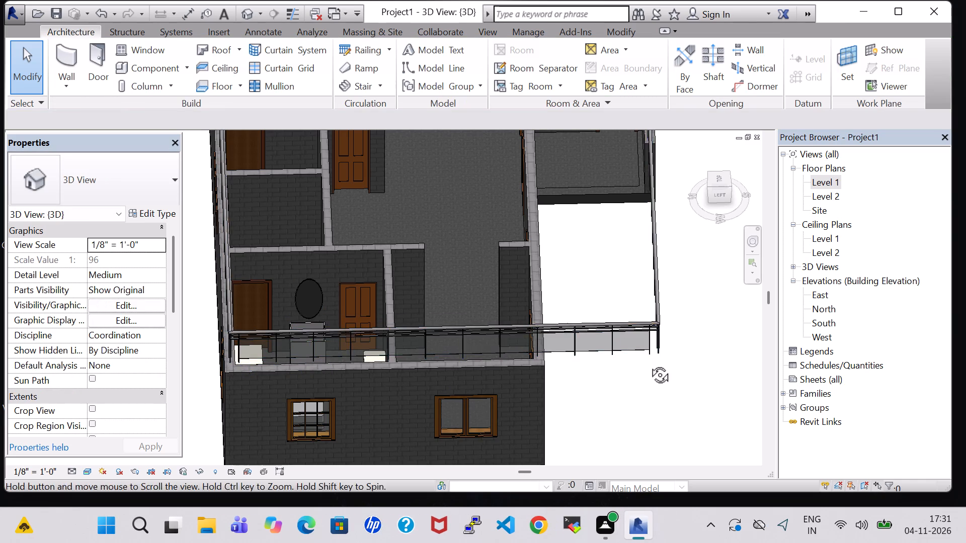
{"action": "middle_click_drag", "start_coordinate": [649, 364], "coordinate": [648, 333], "text": "shift"}
{"action": "scroll", "coordinate": [190, 284], "scroll_direction": "up", "scroll_amount": 1}
{"action": "scroll", "coordinate": [344, 277], "scroll_direction": "up", "scroll_amount": 4}
{"action": "middle_click_drag", "start_coordinate": [534, 196], "coordinate": [529, 267], "text": "shift"}
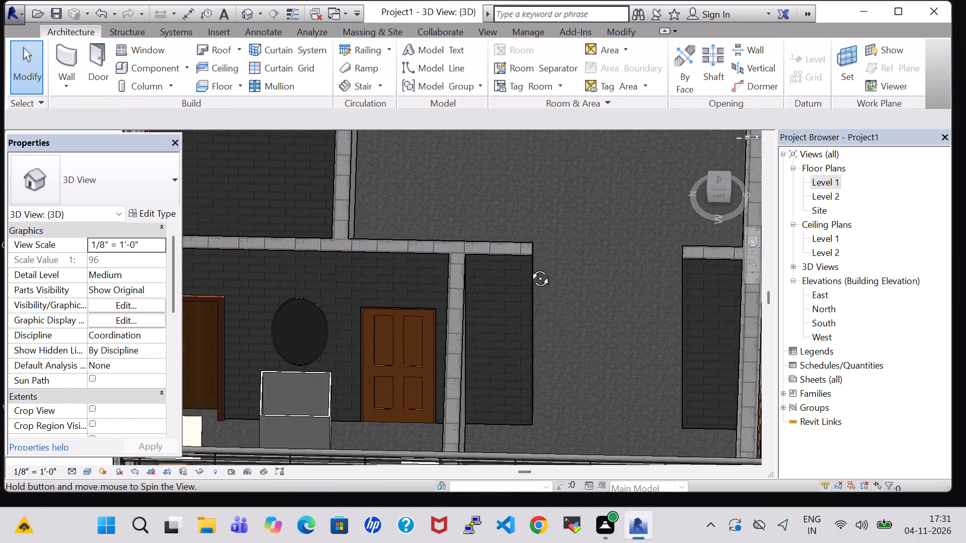
{"action": "middle_click_drag", "start_coordinate": [529, 267], "coordinate": [531, 348], "text": "shift"}
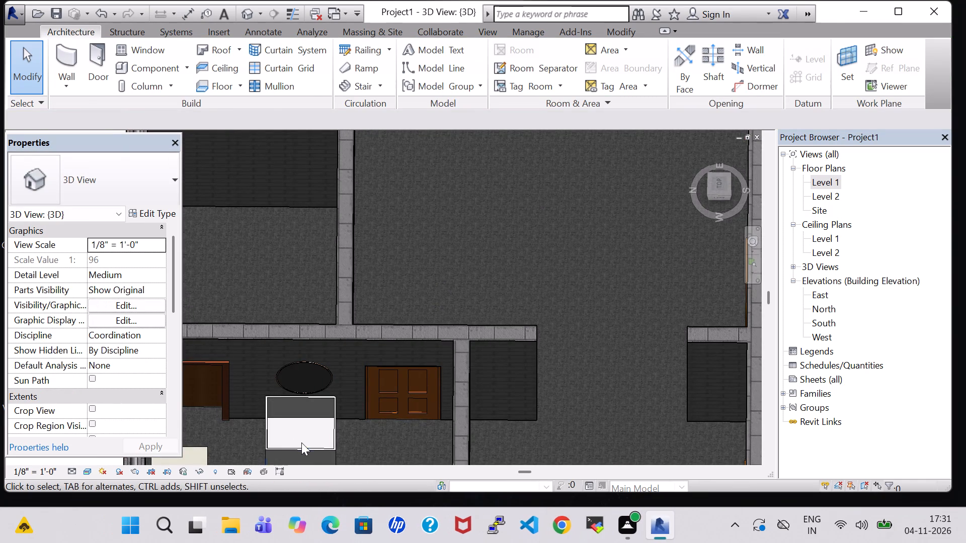
{"action": "left_click", "coordinate": [303, 444]}
{"action": "key", "text": "space"}
{"action": "key", "text": "space"}
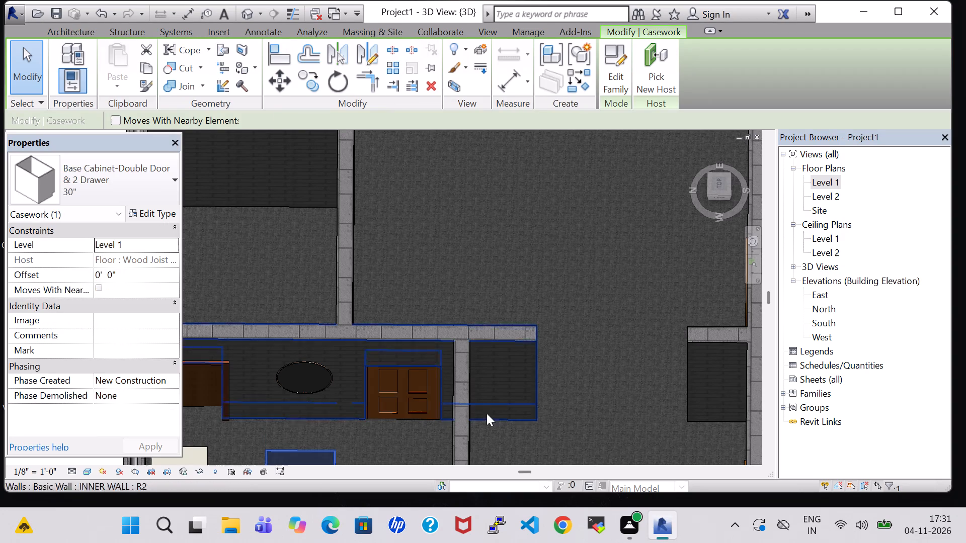
Nudge the west bedroom's base cabinet east toward the mirror wall and slightly south to line up beneath the mirror.
{"action": "middle_click_drag", "start_coordinate": [492, 413], "coordinate": [551, 283]}
{"action": "key", "text": "Up"}
{"action": "key", "text": "Up"}
{"action": "key", "text": "Up"}
{"action": "key", "text": "Up"}
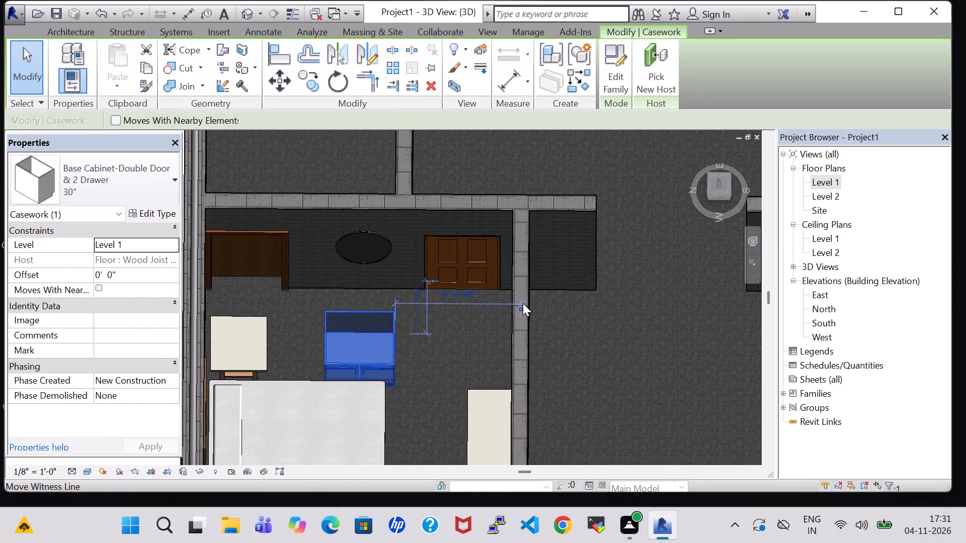
{"action": "key", "text": "Up"}
{"action": "key", "text": "Up"}
{"action": "key", "text": "Up"}
{"action": "key", "text": "Up"}
{"action": "key", "text": "Up"}
{"action": "key", "text": "Up"}
{"action": "key", "text": "Up"}
{"action": "key", "text": "Up"}
{"action": "key", "text": "Up"}
{"action": "key", "text": "Up"}
{"action": "key", "text": "Up"}
{"action": "key", "text": "Up"}
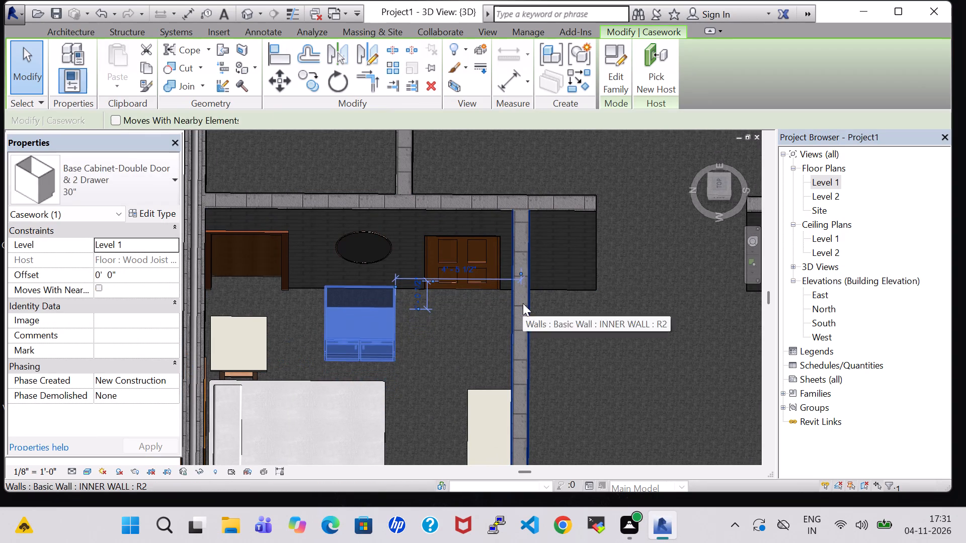
{"action": "key", "text": "Up"}
{"action": "key", "text": "Up"}
{"action": "key", "text": "Up"}
{"action": "key", "text": "Up"}
{"action": "key", "text": "Up"}
{"action": "key", "text": "Up"}
{"action": "key", "text": "Up"}
{"action": "key", "text": "Right"}
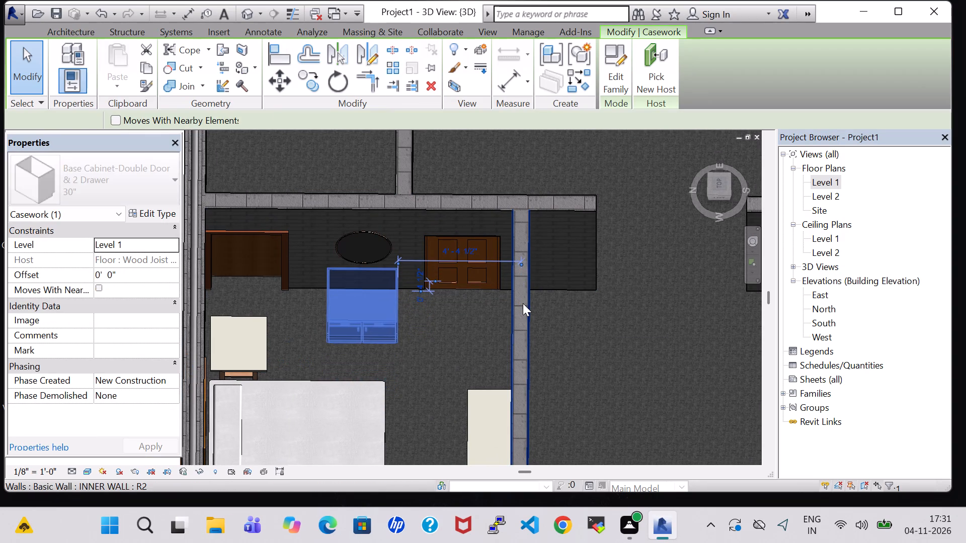
On the Level 1 floor plan, nudge the west bedroom's base cabinet slightly east against the bathroom wall.
{"action": "double_click", "coordinate": [837, 182]}
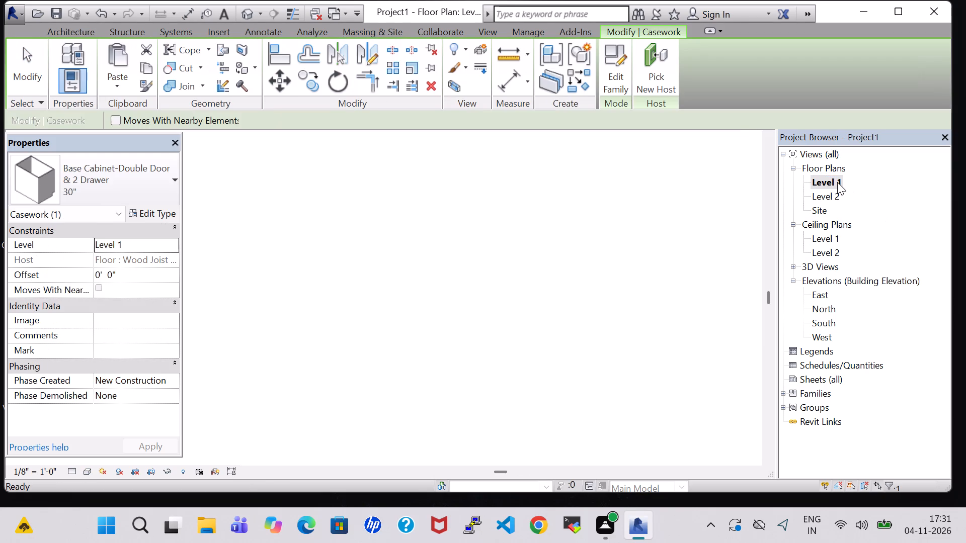
{"action": "key", "text": "Right"}
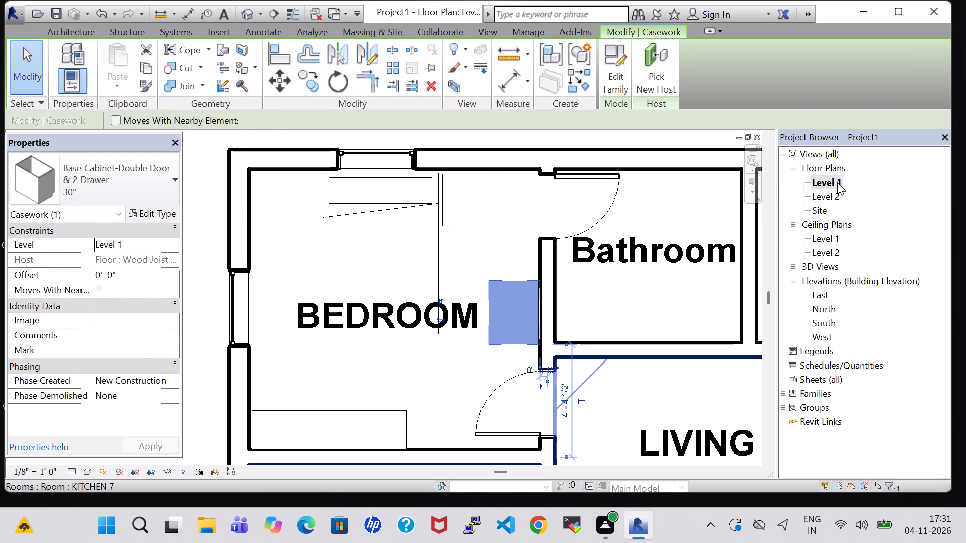
{"action": "left_click_drag", "start_coordinate": [837, 182], "coordinate": [600, 0]}
{"action": "left_click_drag", "start_coordinate": [606, 5], "coordinate": [784, 0]}
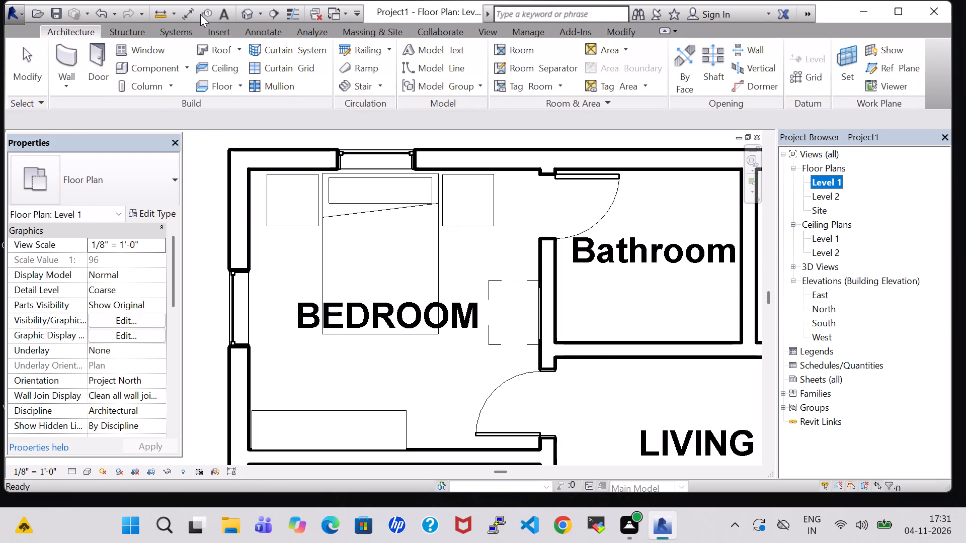
Examine the west bedroom's mirror and base cabinet in the 3D view, and return to the Level 1 floor plan.
{"action": "left_click", "coordinate": [249, 17]}
{"action": "left_click", "coordinate": [610, 332]}
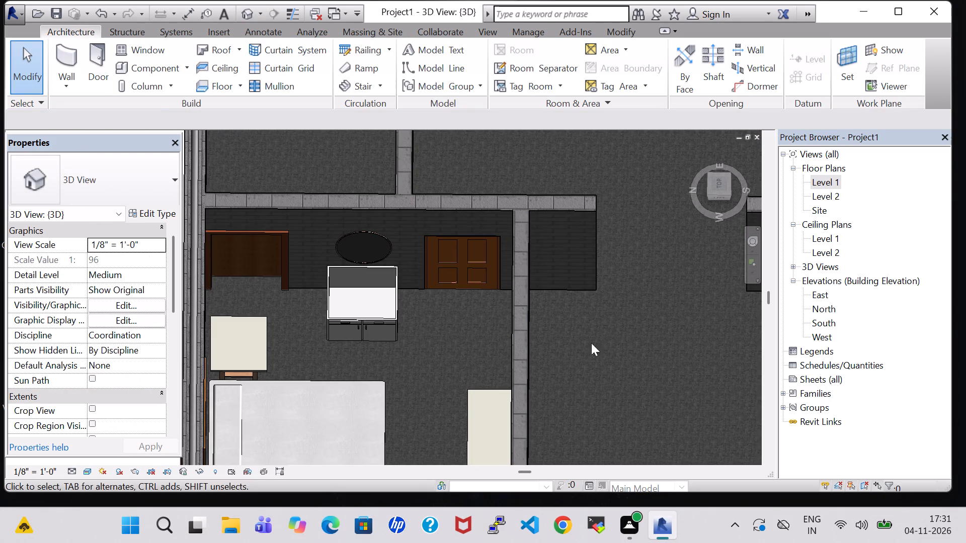
{"action": "middle_click_drag", "start_coordinate": [443, 350], "coordinate": [435, 250], "text": "shift"}
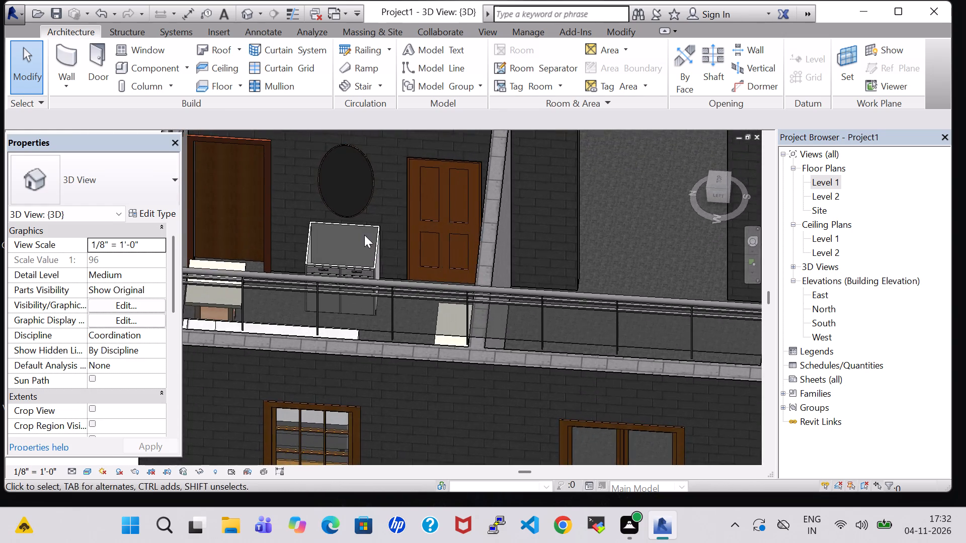
{"action": "scroll", "coordinate": [364, 235], "scroll_direction": "up", "scroll_amount": 5}
{"action": "middle_click_drag", "start_coordinate": [423, 301], "coordinate": [426, 242], "text": "shift"}
{"action": "scroll", "coordinate": [426, 242], "scroll_direction": "down", "scroll_amount": 7, "text": "shift"}
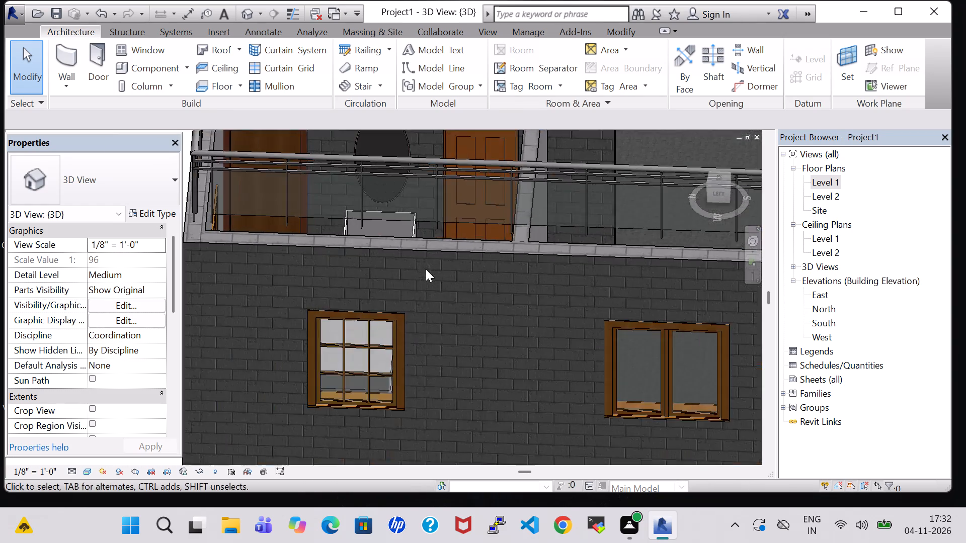
{"action": "scroll", "coordinate": [426, 269], "scroll_direction": "down", "scroll_amount": 1, "text": "shift"}
{"action": "middle_click_drag", "start_coordinate": [513, 210], "coordinate": [505, 270], "text": "shift"}
{"action": "scroll", "coordinate": [505, 270], "scroll_direction": "down", "scroll_amount": 6}
{"action": "middle_click_drag", "start_coordinate": [522, 254], "coordinate": [551, 288], "text": "shift"}
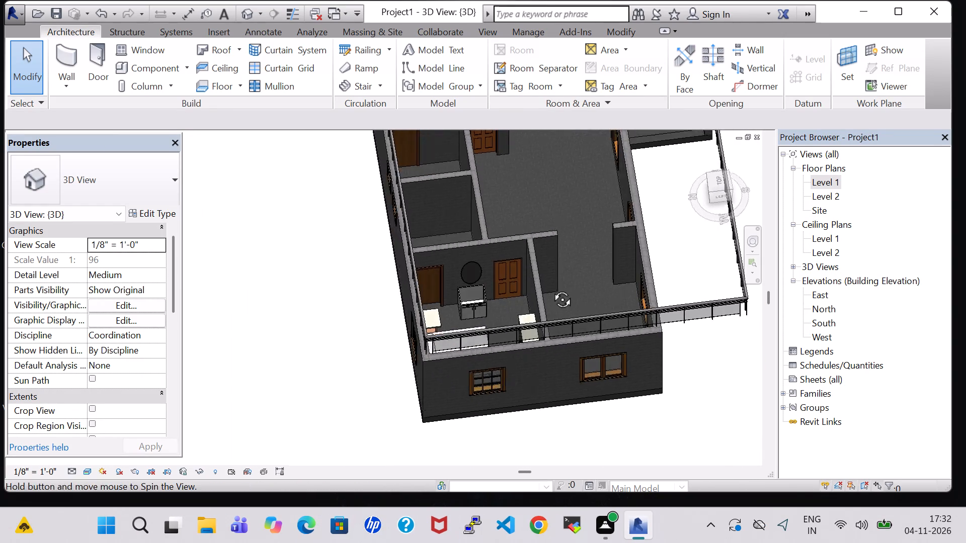
{"action": "middle_click_drag", "start_coordinate": [551, 288], "coordinate": [541, 328], "text": "shift"}
{"action": "double_click", "coordinate": [833, 183]}
{"action": "scroll", "coordinate": [521, 309], "scroll_direction": "down", "scroll_amount": 3}
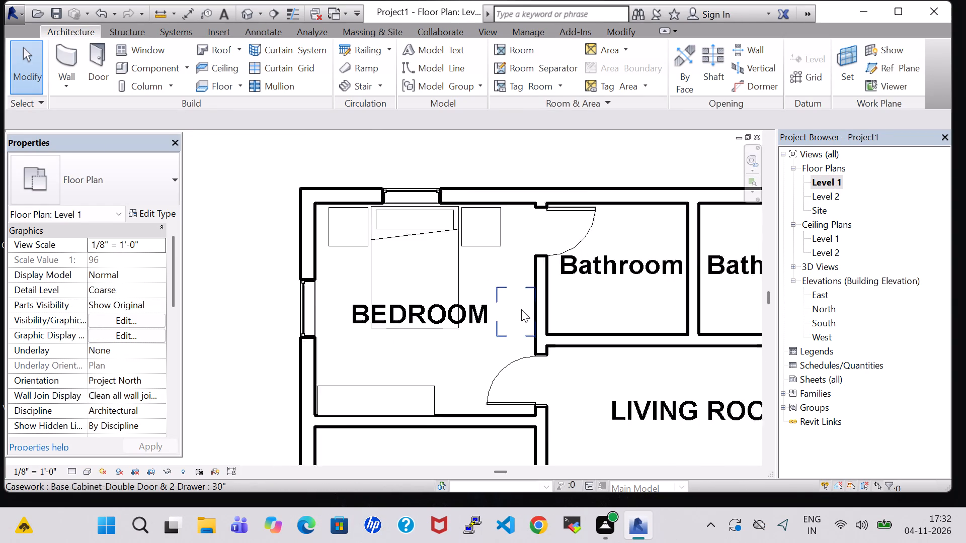
{"action": "middle_click_drag", "start_coordinate": [489, 335], "coordinate": [435, 330]}
{"action": "scroll", "coordinate": [435, 330], "scroll_direction": "down", "scroll_amount": 1}
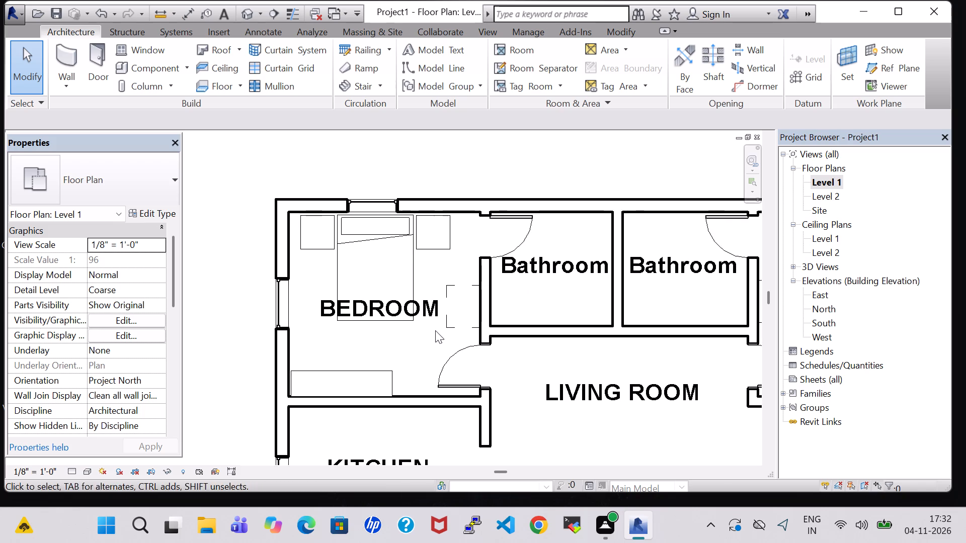
{"action": "scroll", "coordinate": [435, 330], "scroll_direction": "down", "scroll_amount": 1}
{"action": "middle_click_drag", "start_coordinate": [498, 409], "coordinate": [418, 333]}
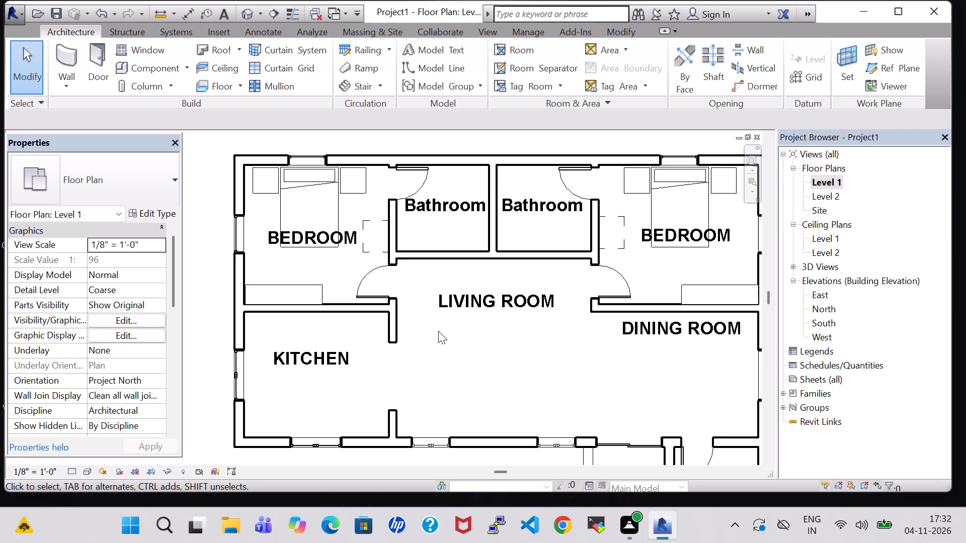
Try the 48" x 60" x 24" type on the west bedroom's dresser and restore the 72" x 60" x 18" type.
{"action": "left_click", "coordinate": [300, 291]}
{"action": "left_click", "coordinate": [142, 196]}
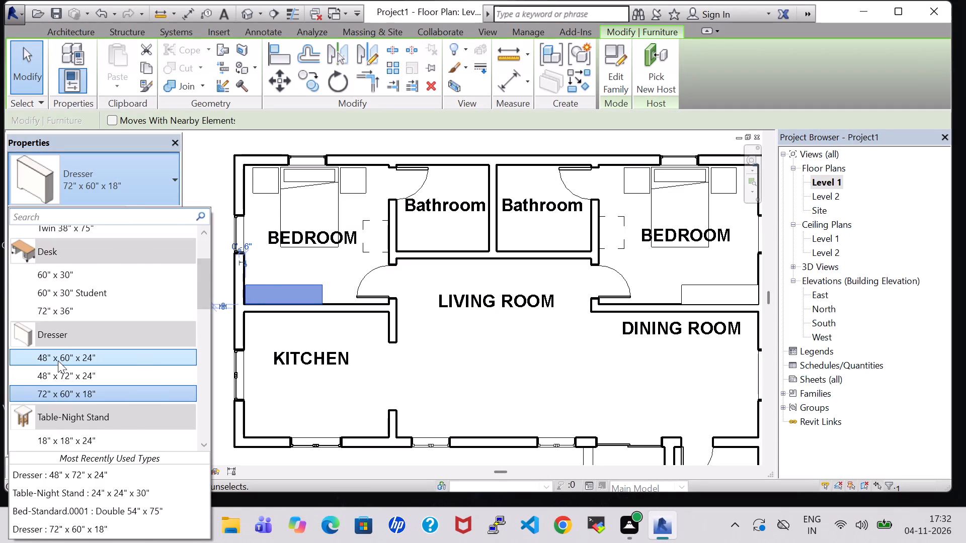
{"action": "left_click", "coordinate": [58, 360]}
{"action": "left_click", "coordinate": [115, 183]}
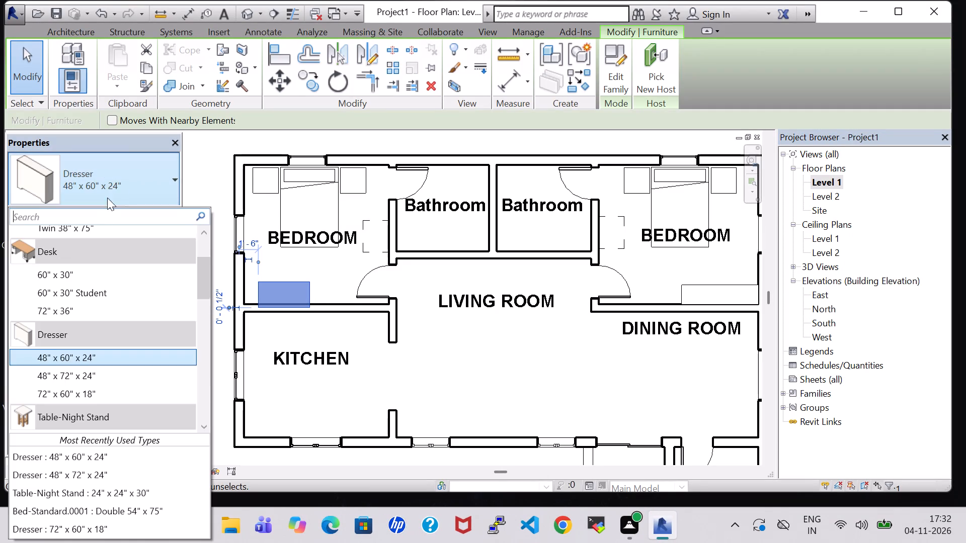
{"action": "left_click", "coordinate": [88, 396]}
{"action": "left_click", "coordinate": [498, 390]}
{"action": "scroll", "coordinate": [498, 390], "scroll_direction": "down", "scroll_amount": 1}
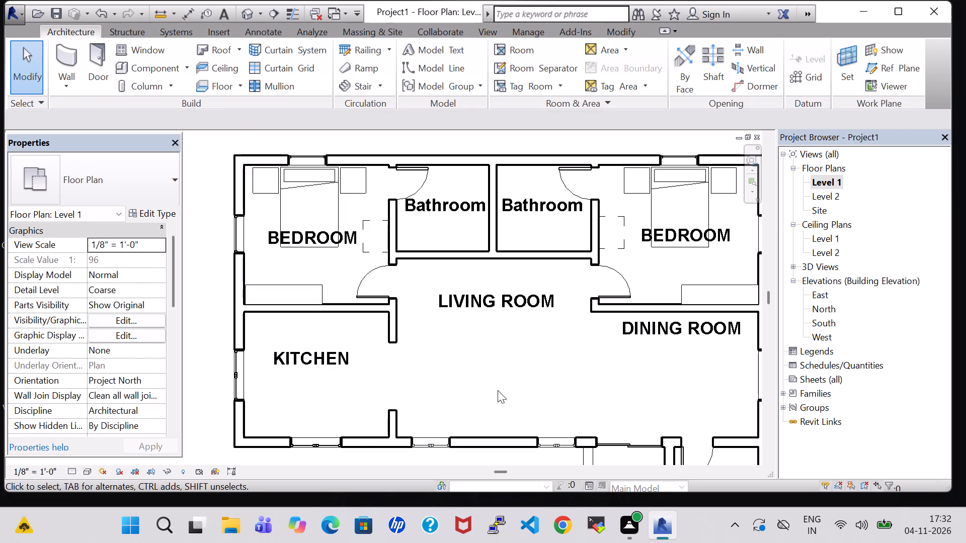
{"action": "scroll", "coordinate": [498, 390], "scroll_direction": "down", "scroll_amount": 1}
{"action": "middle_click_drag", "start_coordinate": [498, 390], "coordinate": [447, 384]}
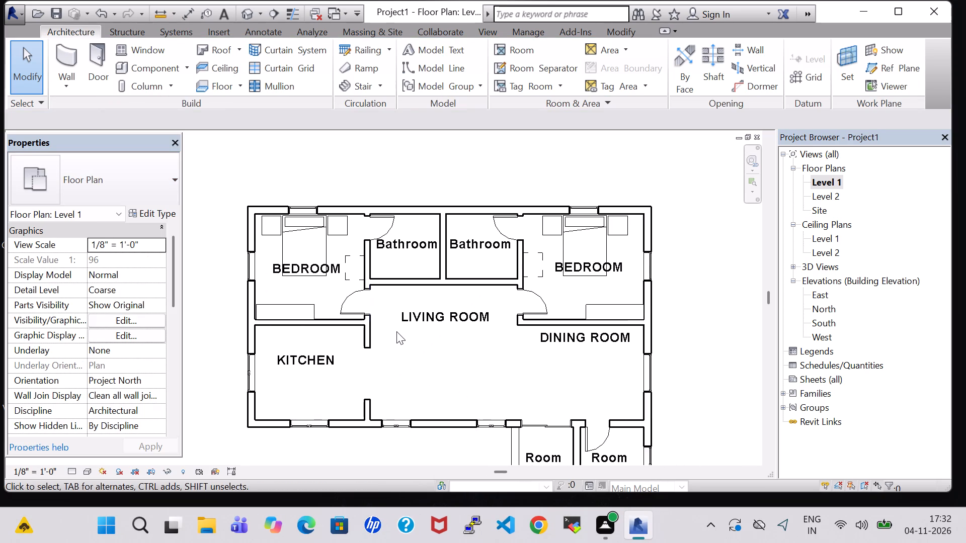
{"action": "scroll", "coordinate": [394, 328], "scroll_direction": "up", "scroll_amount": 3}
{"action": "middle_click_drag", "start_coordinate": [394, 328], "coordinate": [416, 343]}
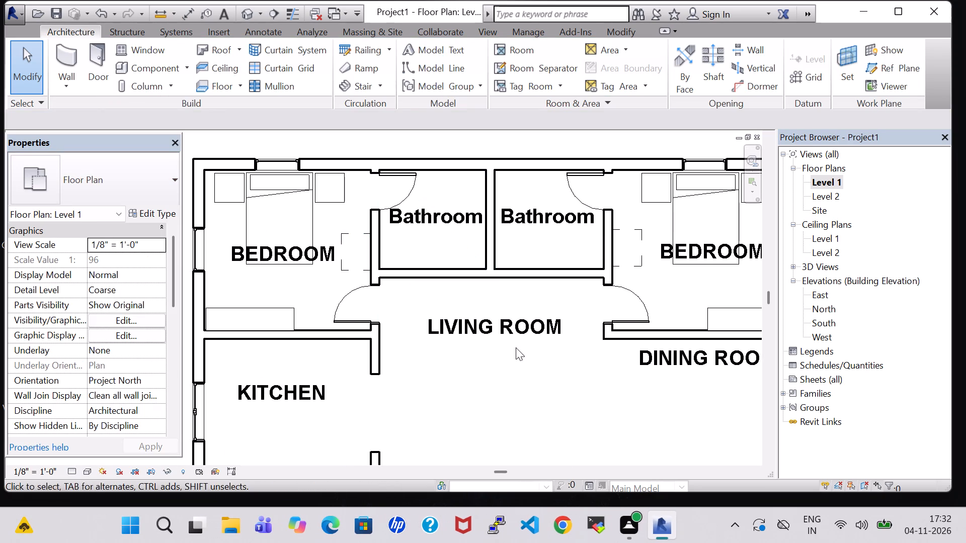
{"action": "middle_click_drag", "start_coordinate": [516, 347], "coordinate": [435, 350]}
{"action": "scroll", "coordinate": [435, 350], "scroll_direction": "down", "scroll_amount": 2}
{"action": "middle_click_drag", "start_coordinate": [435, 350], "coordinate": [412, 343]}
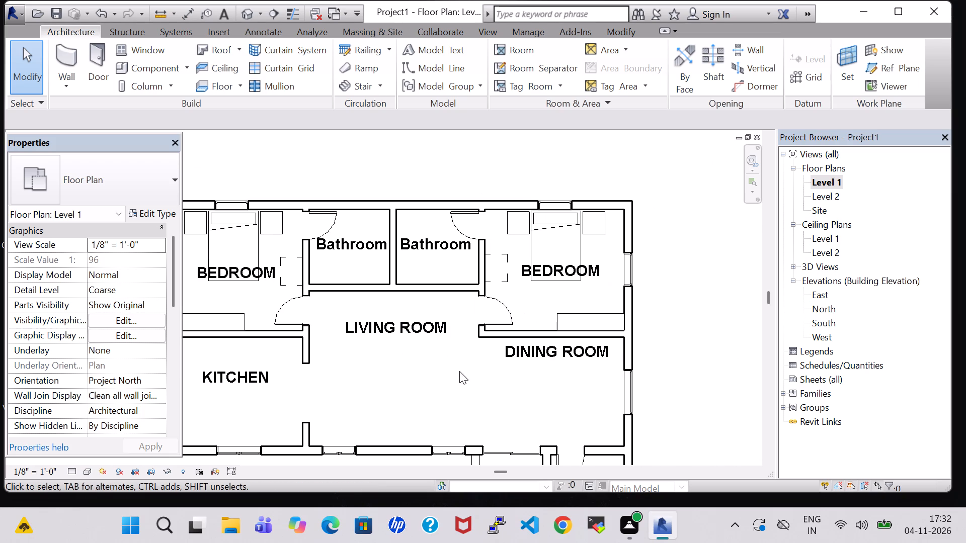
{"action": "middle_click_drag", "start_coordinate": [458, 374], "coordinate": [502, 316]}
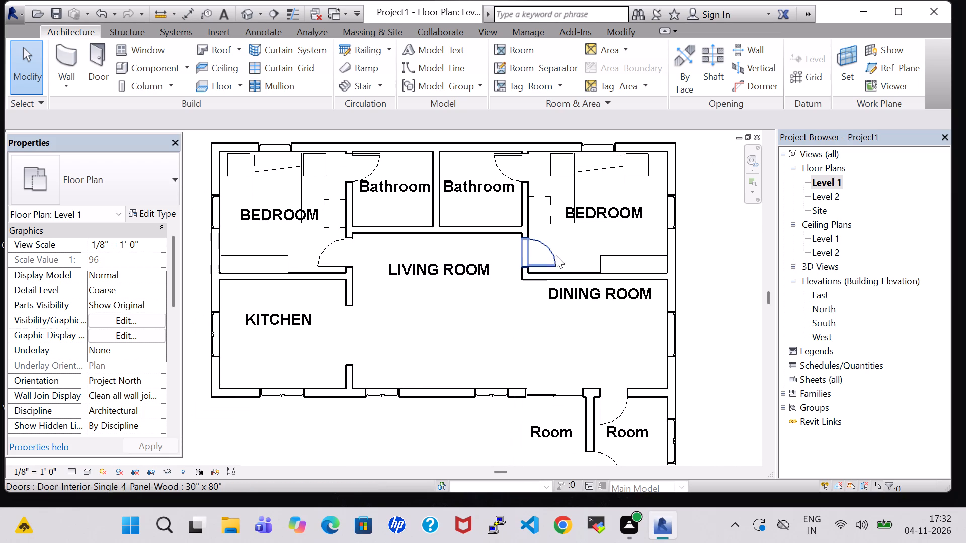
Load the Toilet-Domestic-3D family from the Water Closets folder of the US Imperial architectural plumbing fixtures for placement as a component.
{"action": "left_click", "coordinate": [159, 72]}
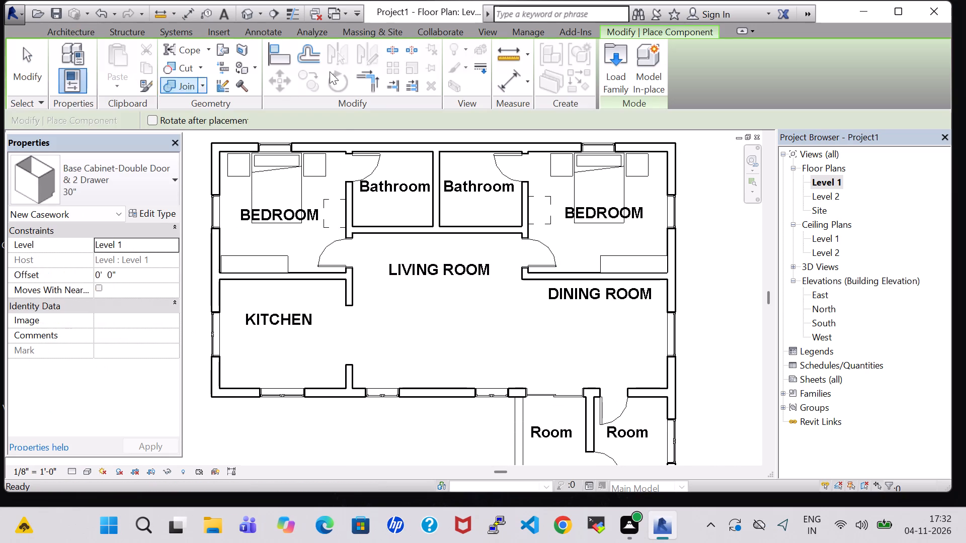
{"action": "left_click", "coordinate": [608, 79]}
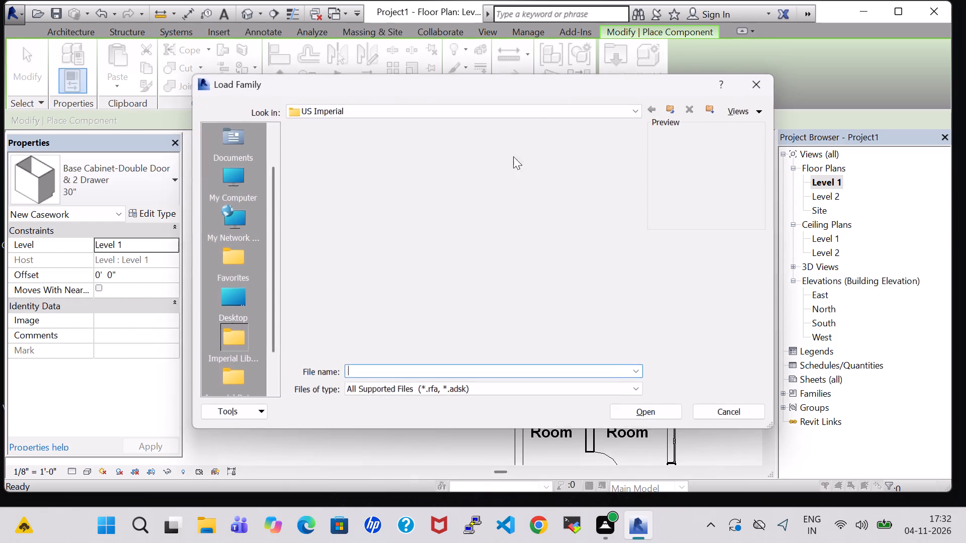
{"action": "scroll", "coordinate": [502, 205], "scroll_direction": "down", "scroll_amount": 3}
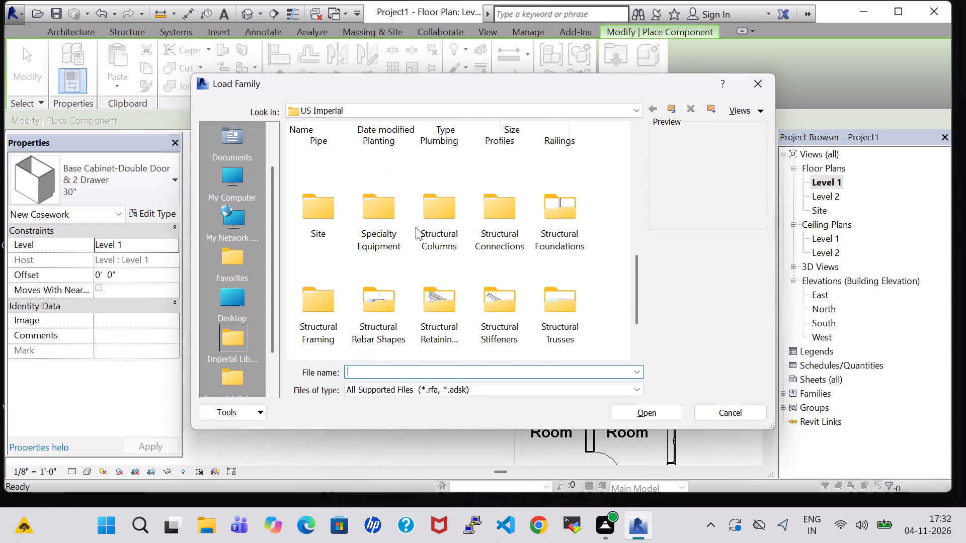
{"action": "scroll", "coordinate": [420, 212], "scroll_direction": "up", "scroll_amount": 1}
{"action": "double_click", "coordinate": [424, 245]}
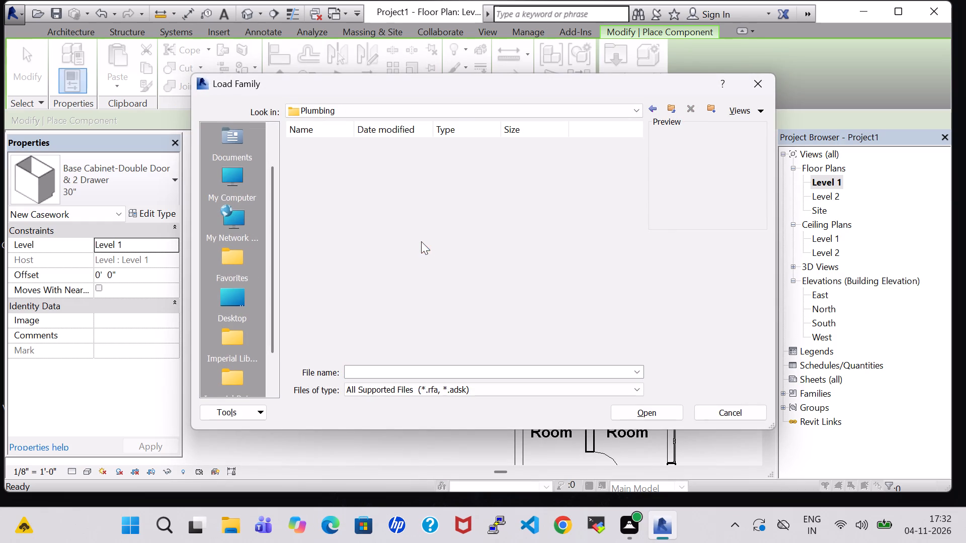
{"action": "double_click", "coordinate": [313, 165]}
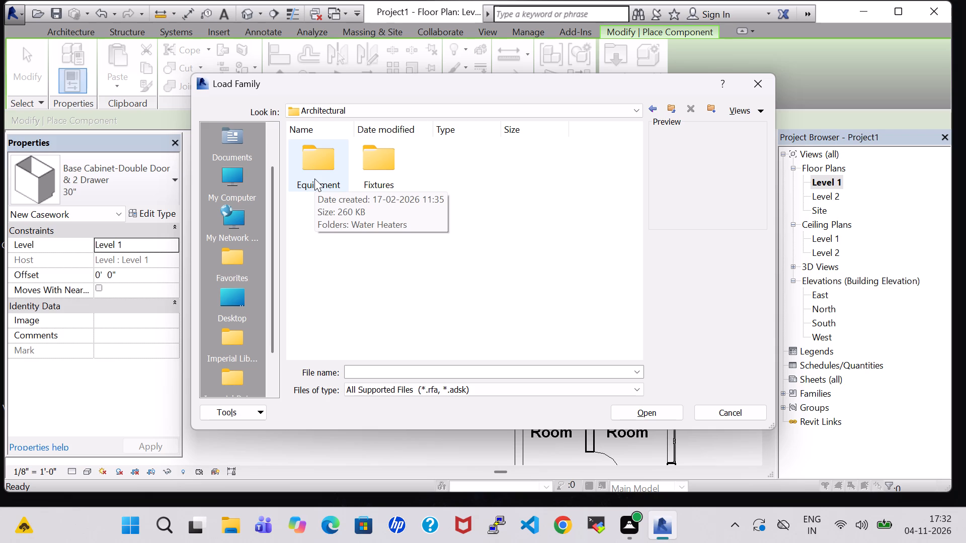
{"action": "double_click", "coordinate": [343, 167]}
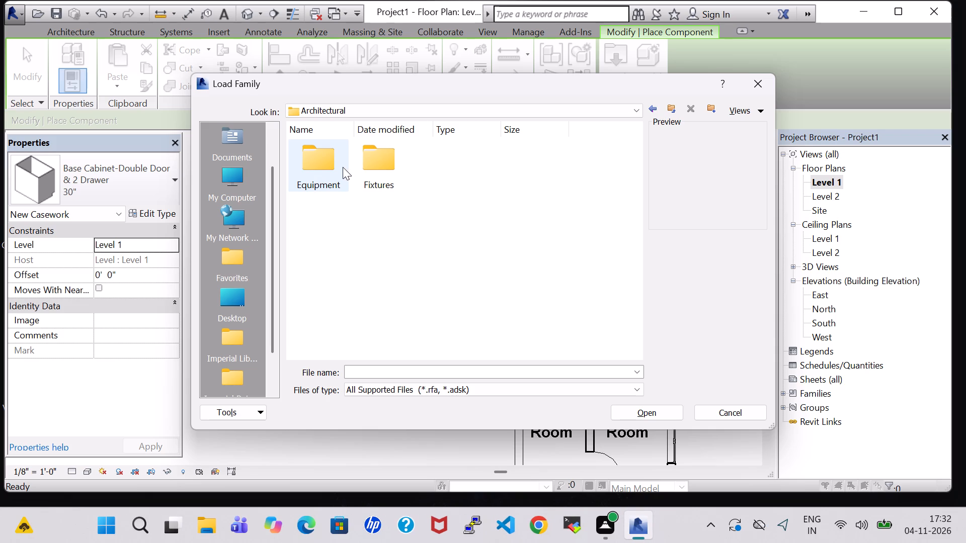
{"action": "double_click", "coordinate": [339, 171]}
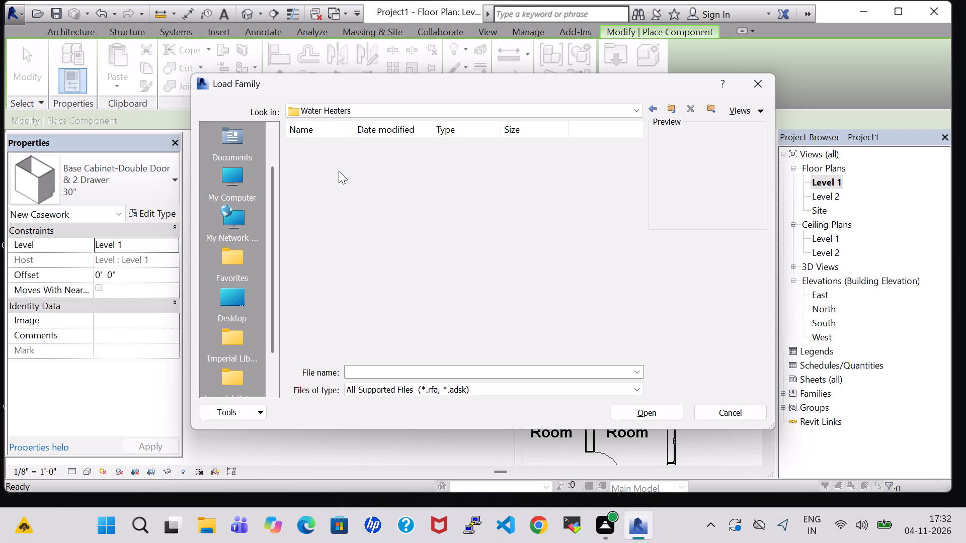
{"action": "left_click", "coordinate": [654, 106]}
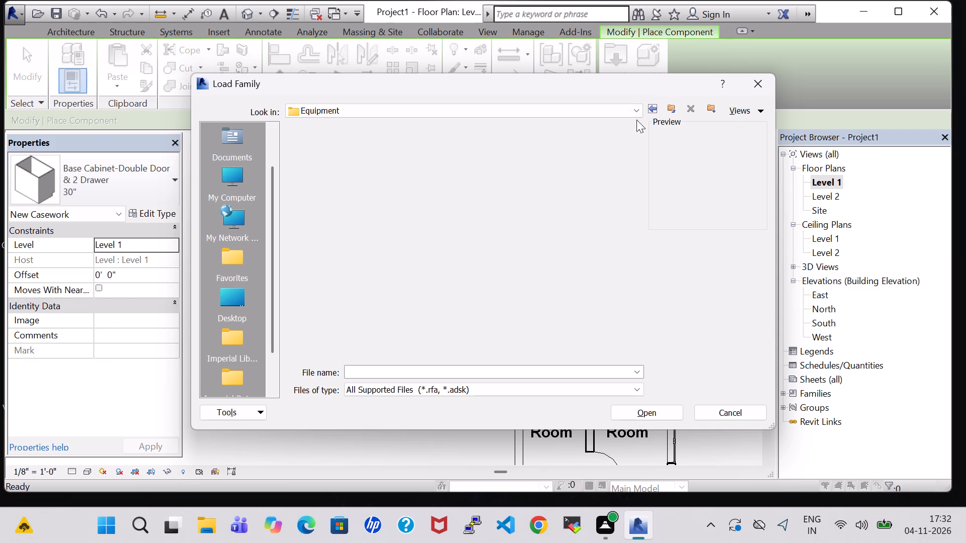
{"action": "left_click", "coordinate": [649, 111]}
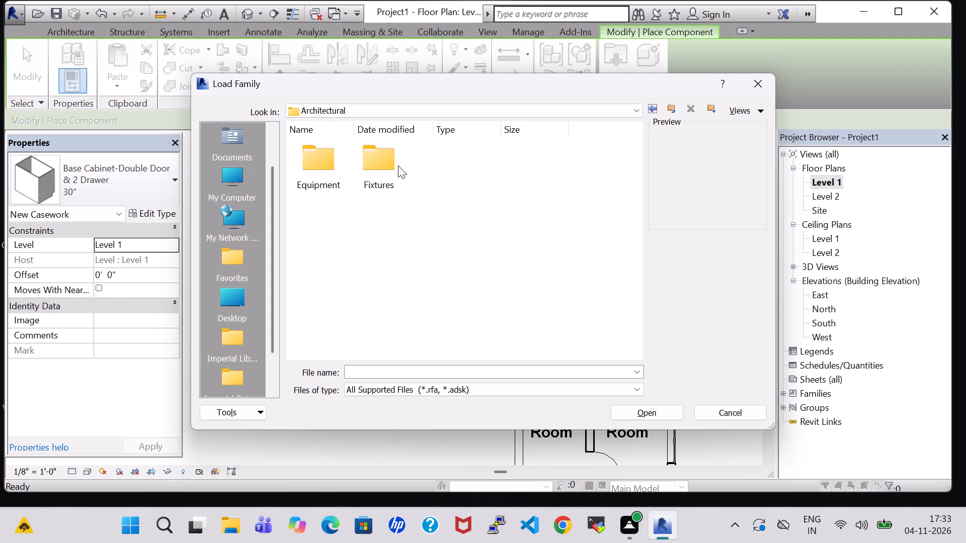
{"action": "double_click", "coordinate": [379, 164]}
{"action": "double_click", "coordinate": [386, 265]}
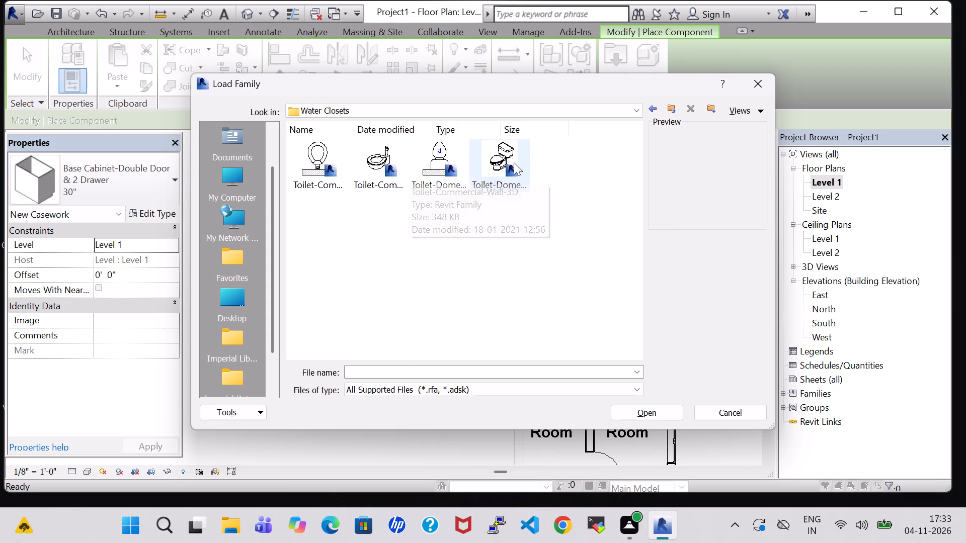
{"action": "left_click", "coordinate": [514, 162]}
{"action": "left_click", "coordinate": [658, 414]}
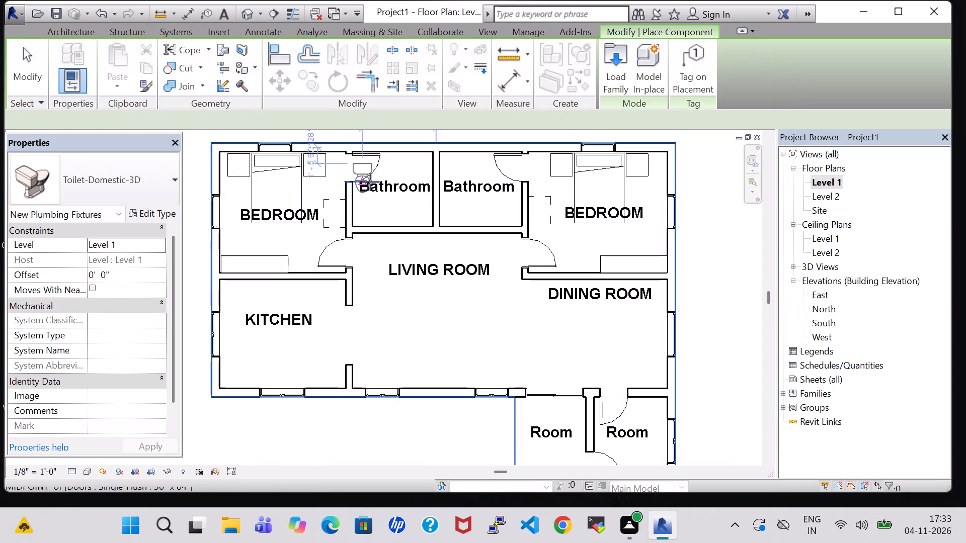
Place a Toilet-Domestic-3D in the west bathroom, rotated so its tank backs onto the wall shared by the two bathrooms.
{"action": "scroll", "coordinate": [390, 198], "scroll_direction": "up", "scroll_amount": 6}
{"action": "middle_click_drag", "start_coordinate": [389, 199], "coordinate": [386, 287]}
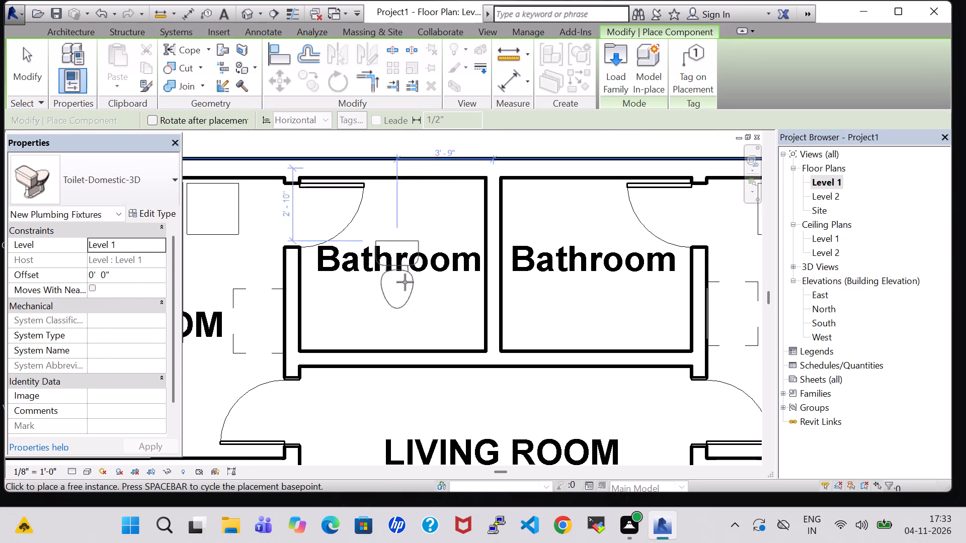
{"action": "key", "text": "space"}
{"action": "key", "text": "space"}
{"action": "key", "text": "space"}
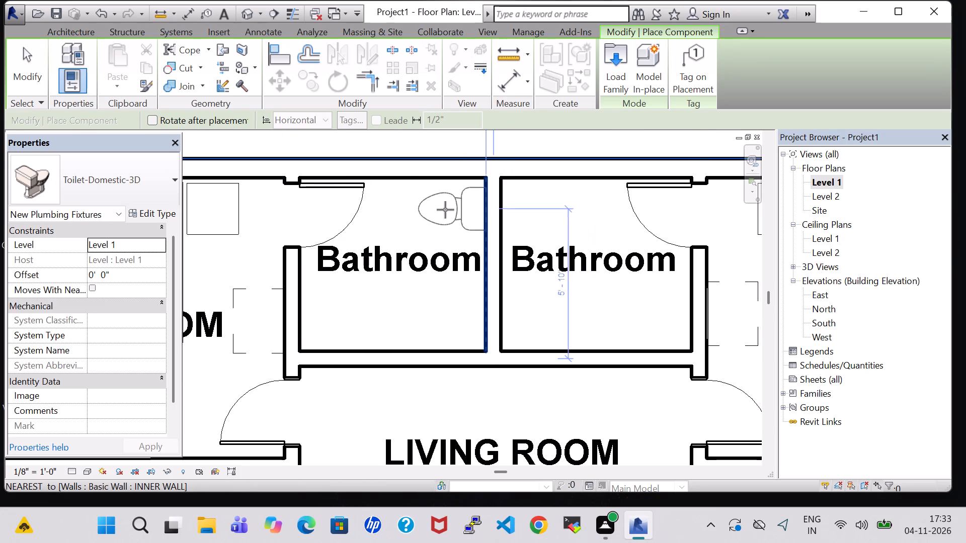
{"action": "left_click", "coordinate": [442, 221]}
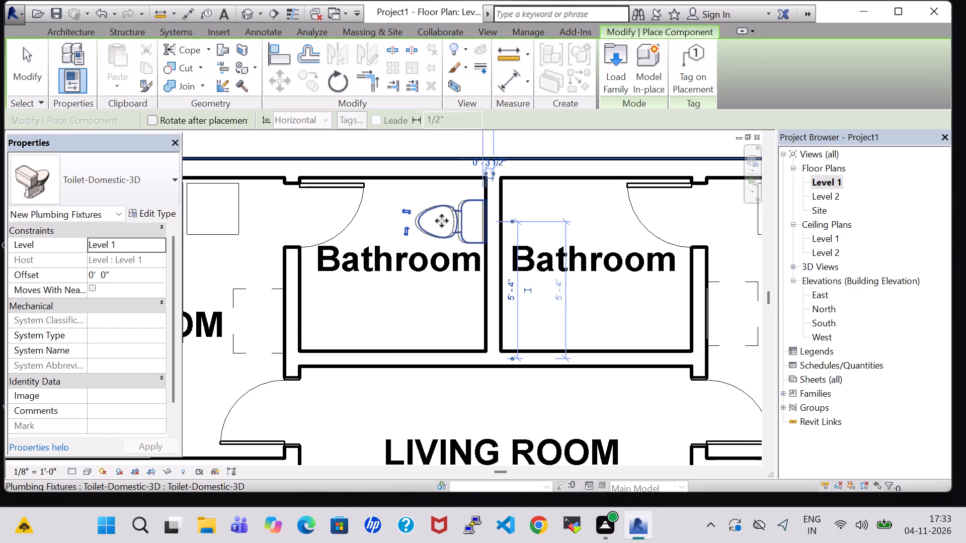
Place a second toilet in the east bathroom, rotated to back onto the shared wall opposite the first one.
{"action": "key", "text": "space"}
{"action": "key", "text": "space"}
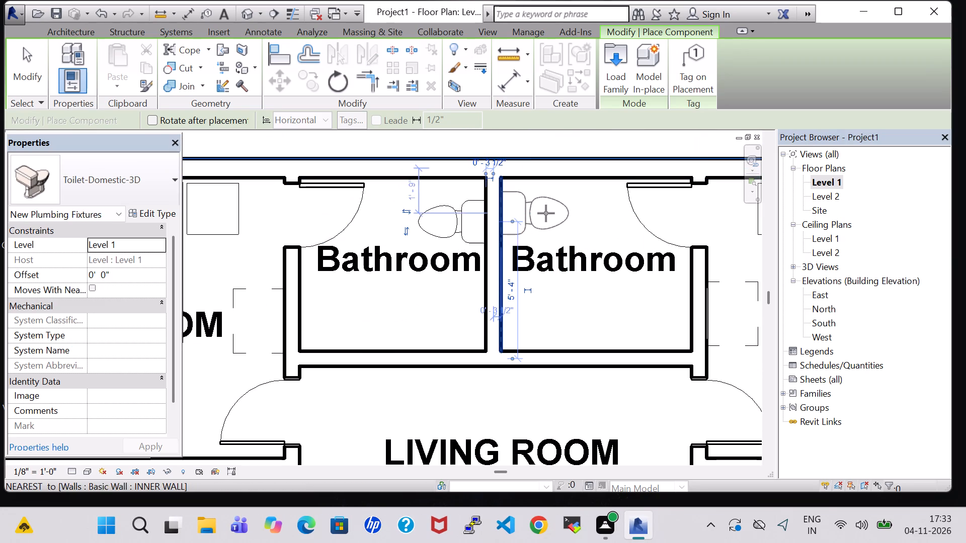
{"action": "left_click", "coordinate": [546, 213]}
{"action": "key", "text": "Escape"}
{"action": "key", "text": "Escape"}
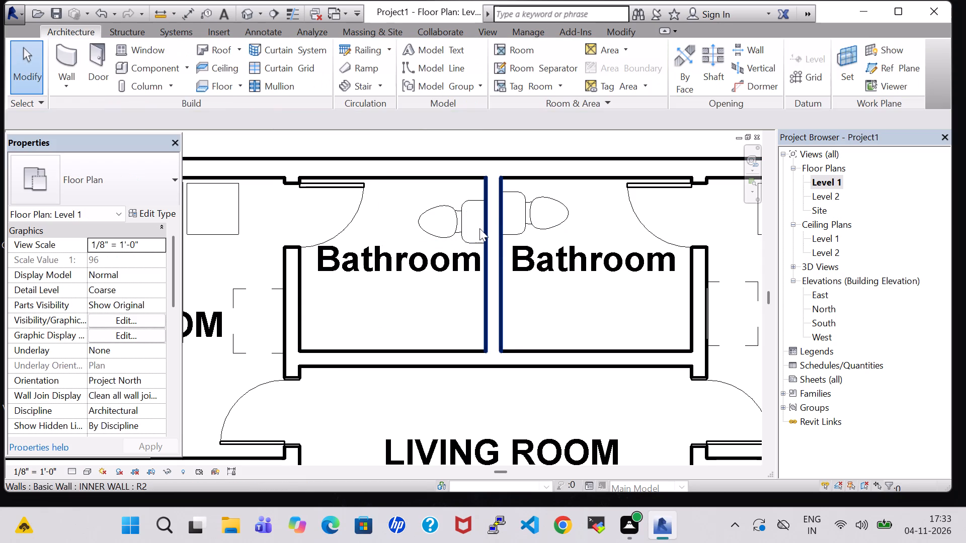
Nudge the west bathroom's toilet north and slightly west to line up with the east bathroom's toilet.
{"action": "left_click", "coordinate": [470, 225]}
{"action": "key", "text": "Up"}
{"action": "key", "text": "Up"}
{"action": "key", "text": "Up"}
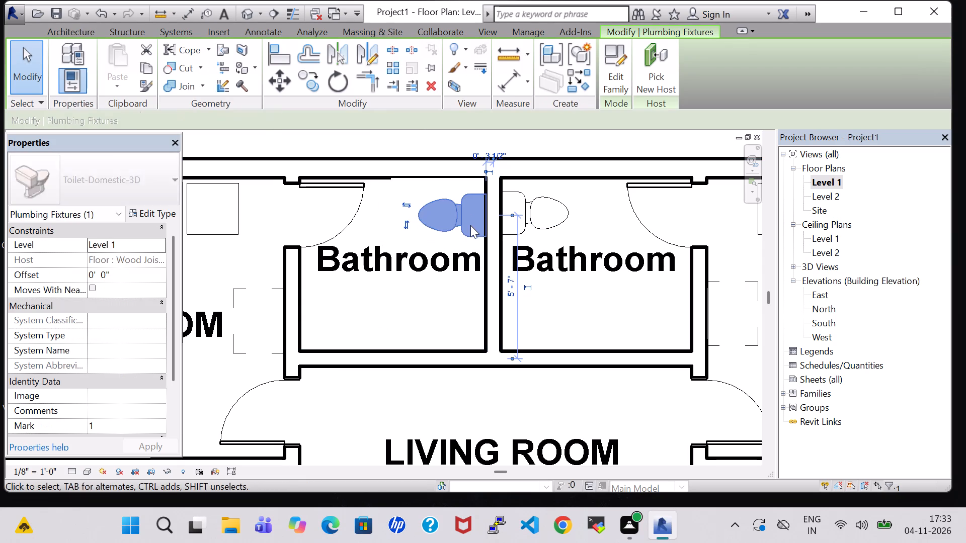
{"action": "key", "text": "Up"}
{"action": "key", "text": "Left"}
{"action": "key", "text": "Left"}
{"action": "key", "text": "Right"}
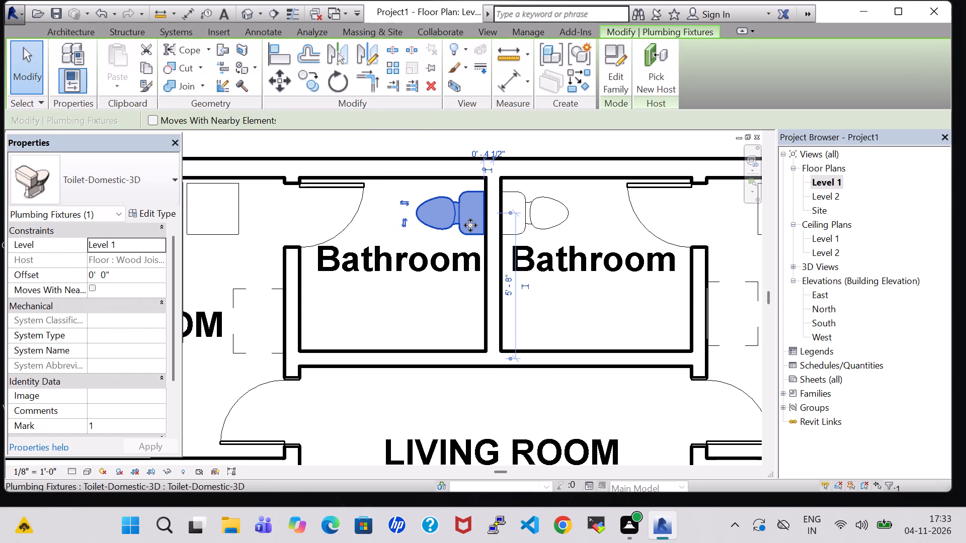
Nudge the east bathroom's toilet slightly east, away from the shared wall.
{"action": "left_click", "coordinate": [543, 197]}
{"action": "key", "text": "Right"}
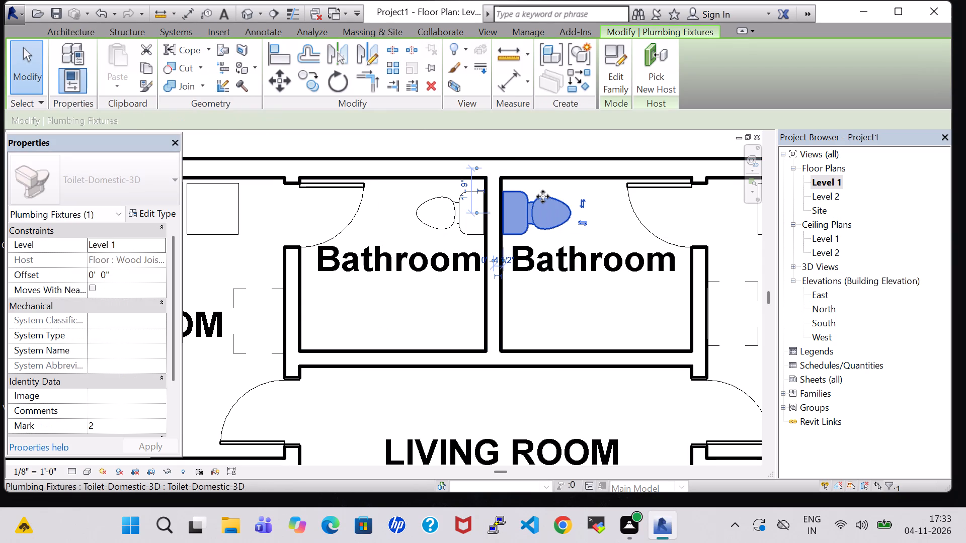
{"action": "left_click", "coordinate": [561, 308]}
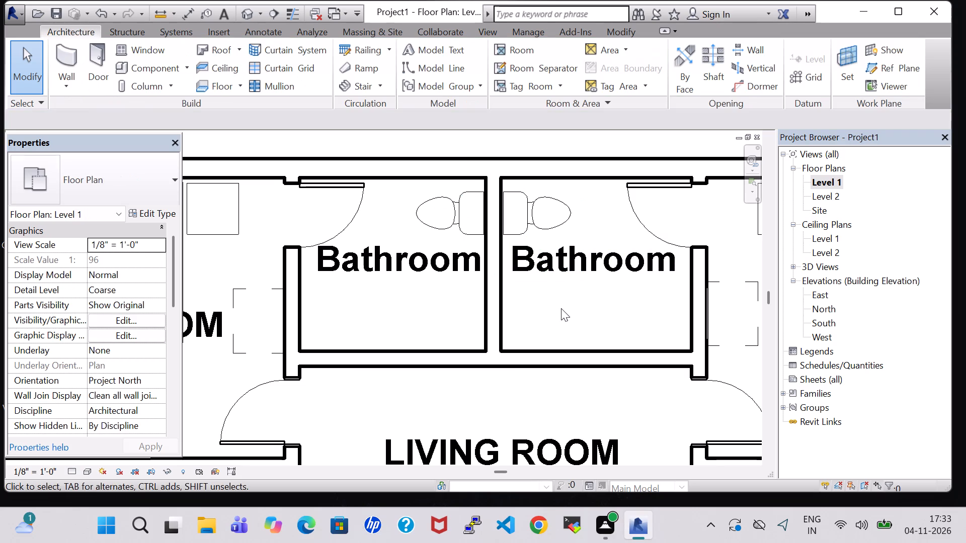
Nudge the east bathroom's toilet slightly west, back towards the shared wall.
{"action": "left_click", "coordinate": [548, 214]}
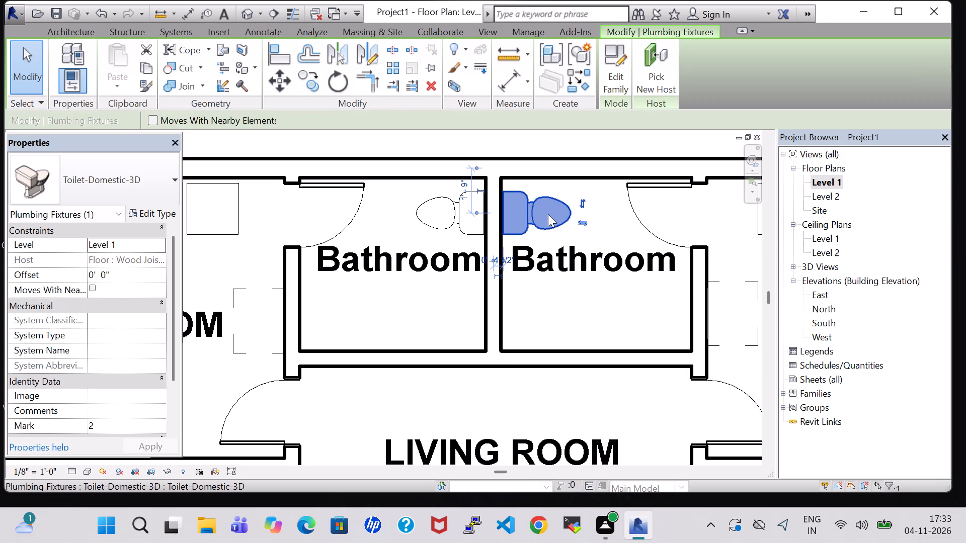
{"action": "key", "text": "Left"}
{"action": "left_click", "coordinate": [520, 142]}
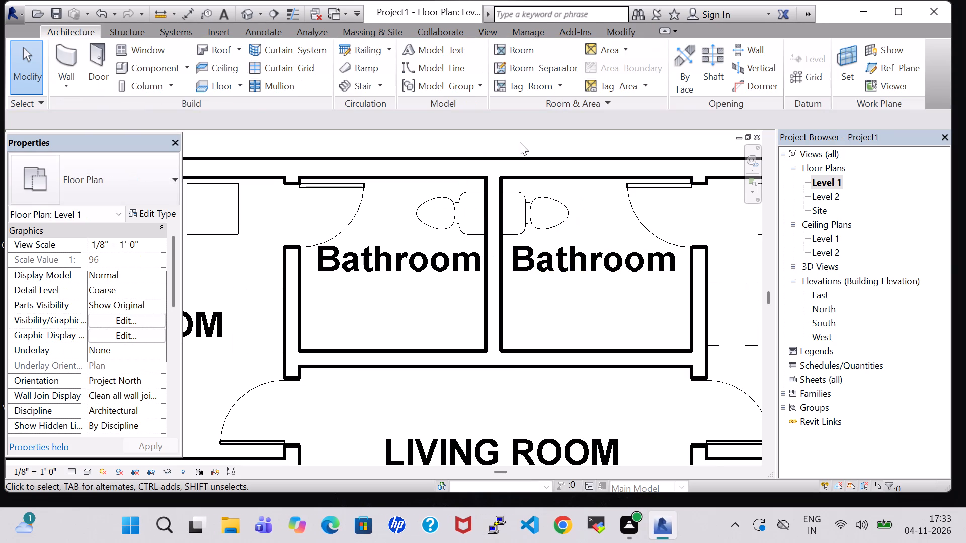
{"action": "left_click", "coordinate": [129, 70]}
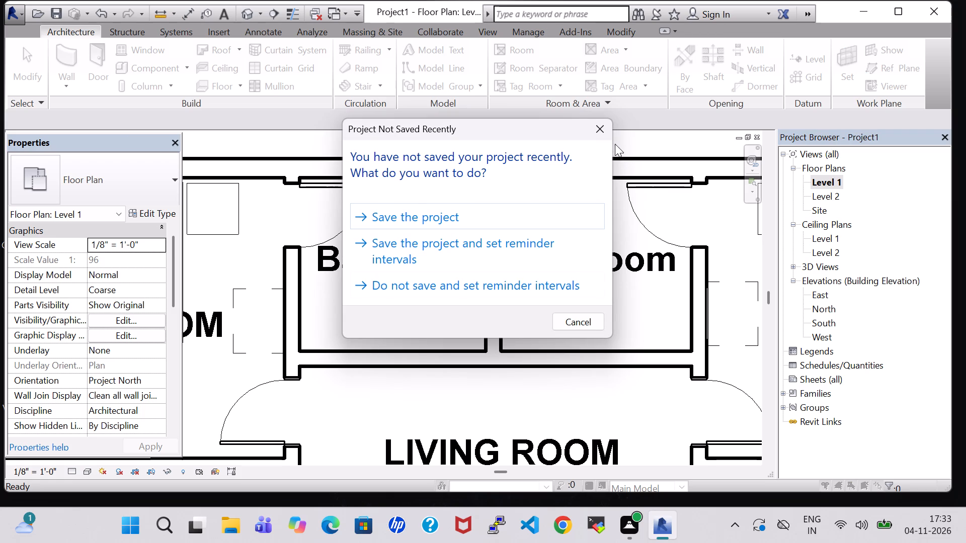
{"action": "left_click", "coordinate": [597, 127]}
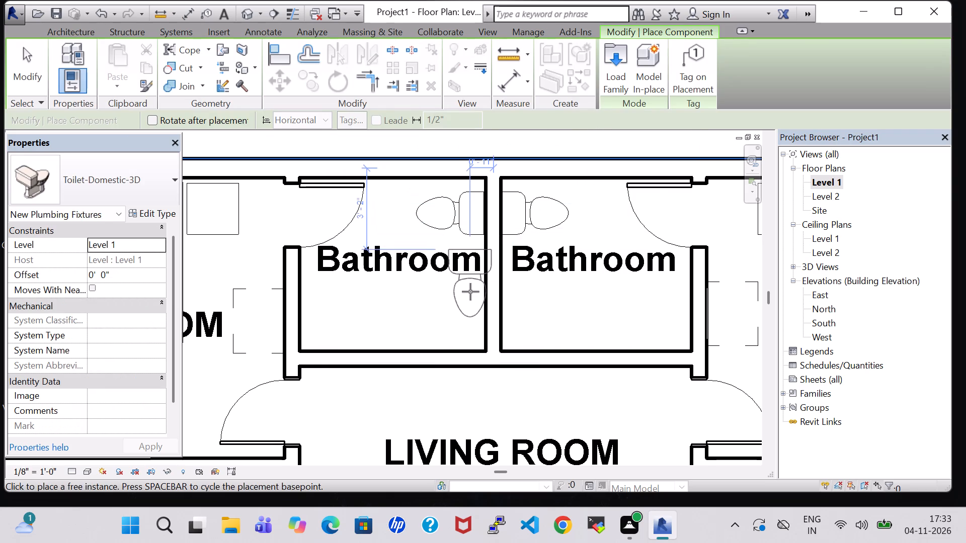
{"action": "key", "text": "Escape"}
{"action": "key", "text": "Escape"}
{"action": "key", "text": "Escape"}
Start loading a component family and look through the Plumbing library's Architectural fixture categories.
{"action": "left_click", "coordinate": [142, 67]}
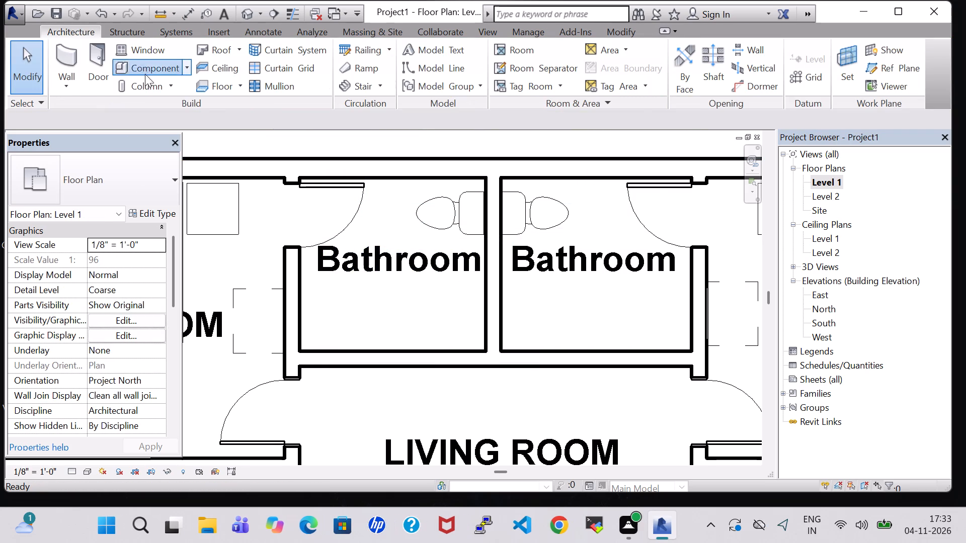
{"action": "left_click", "coordinate": [622, 80]}
{"action": "scroll", "coordinate": [496, 199], "scroll_direction": "down", "scroll_amount": 4}
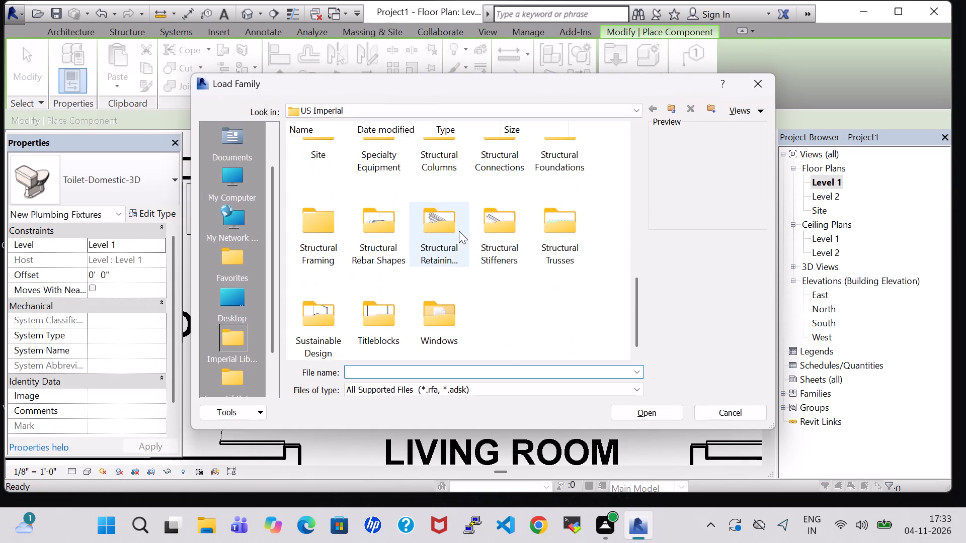
{"action": "scroll", "coordinate": [446, 235], "scroll_direction": "up", "scroll_amount": 1}
{"action": "double_click", "coordinate": [428, 176]}
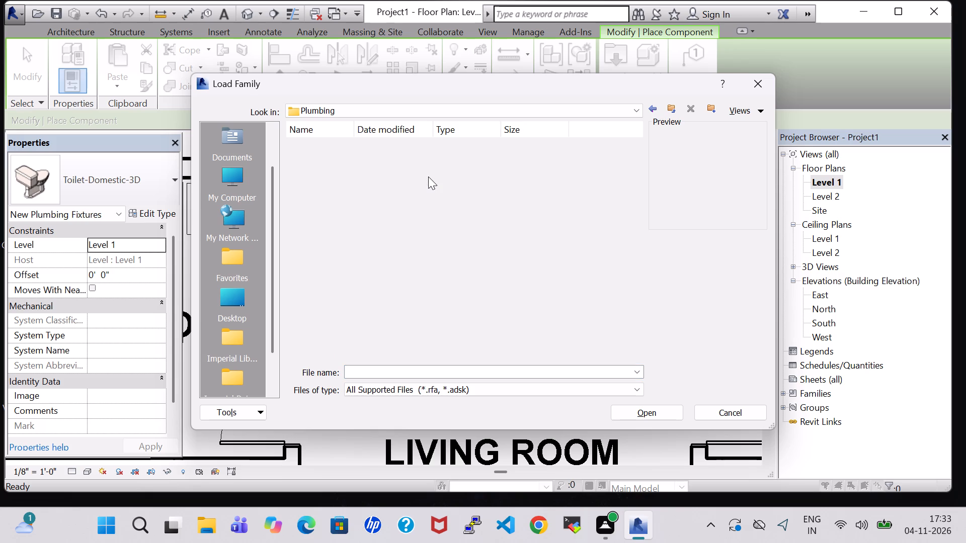
{"action": "double_click", "coordinate": [304, 186]}
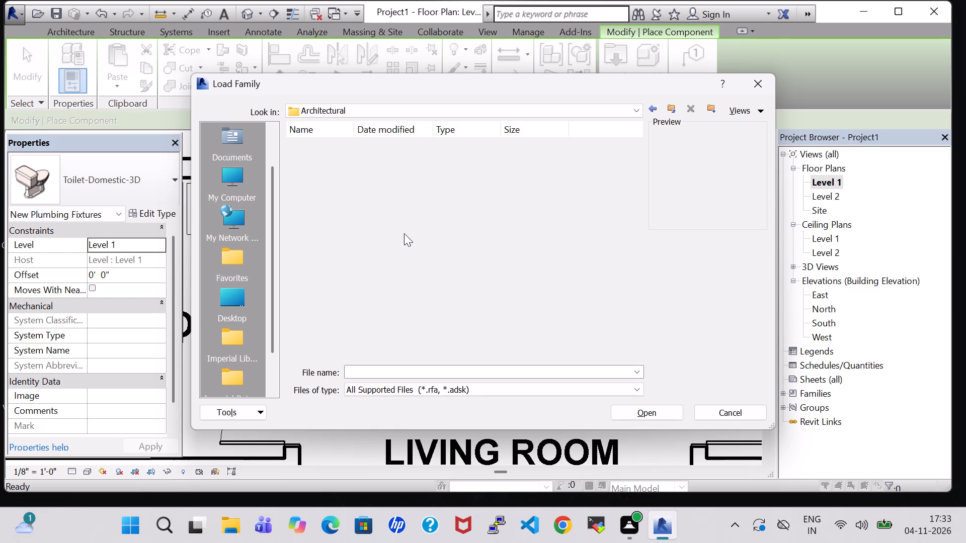
{"action": "double_click", "coordinate": [390, 173]}
{"action": "scroll", "coordinate": [428, 226], "scroll_direction": "down", "scroll_amount": 3}
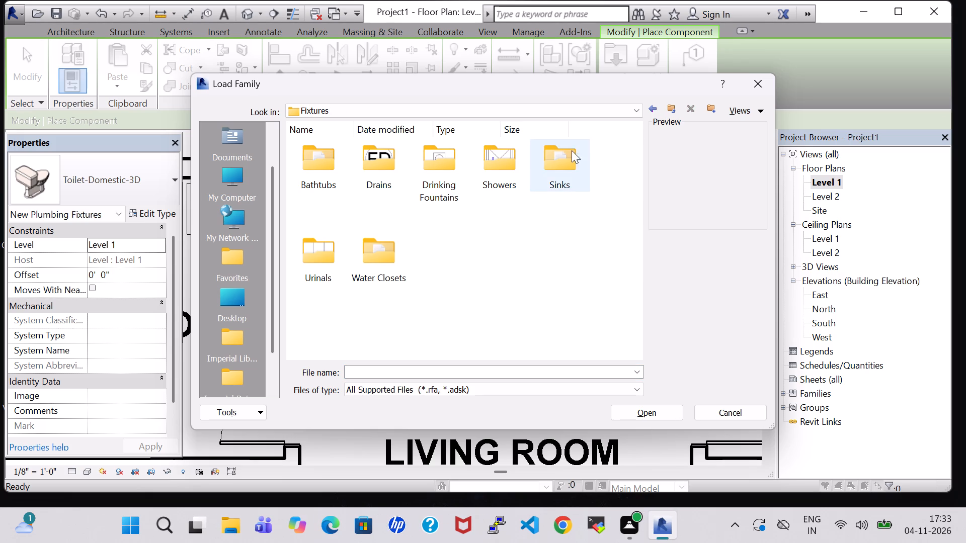
{"action": "double_click", "coordinate": [655, 110]}
Examine the water closet families in the MEP plumbing fixtures, previewing Water Closet - Flush Tank.
{"action": "double_click", "coordinate": [389, 162]}
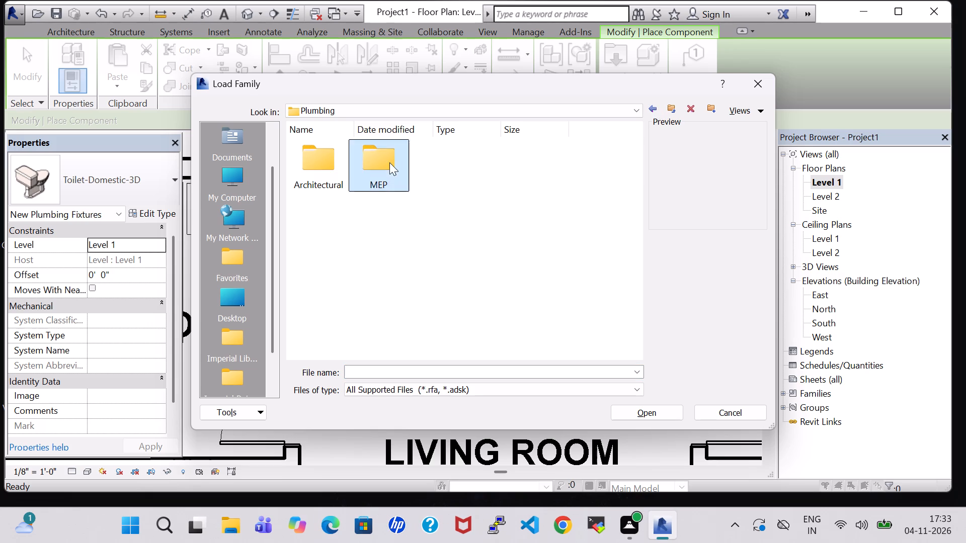
{"action": "double_click", "coordinate": [387, 168]}
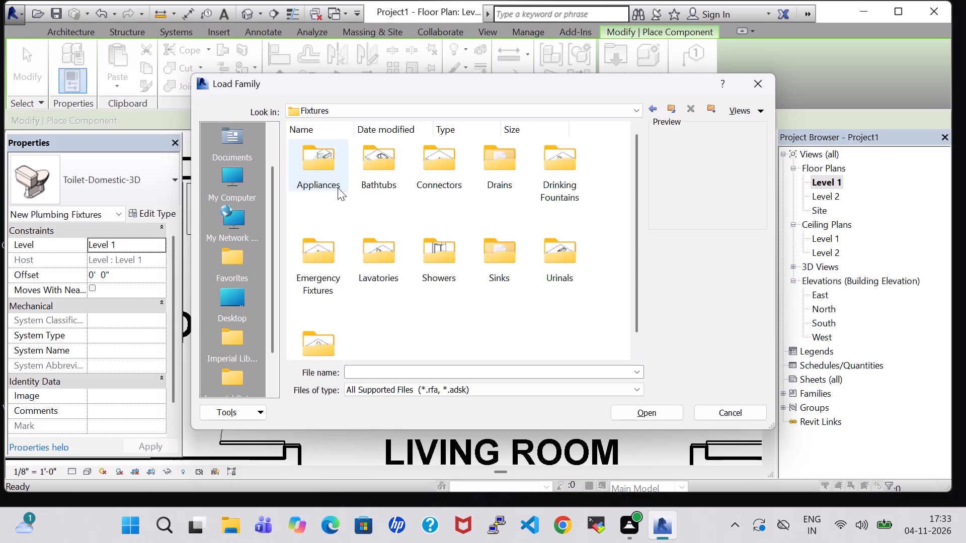
{"action": "scroll", "coordinate": [339, 267], "scroll_direction": "down", "scroll_amount": 1}
{"action": "double_click", "coordinate": [306, 336]}
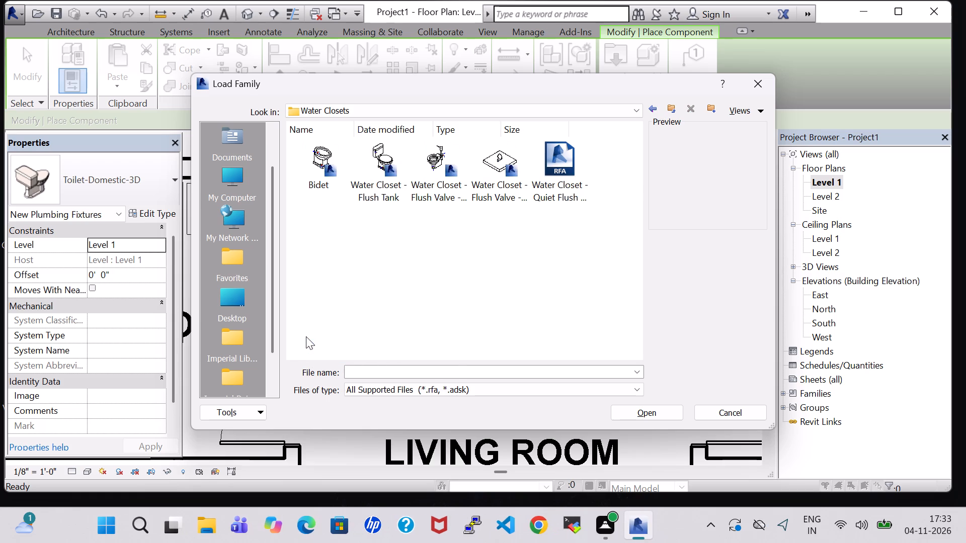
{"action": "left_click", "coordinate": [384, 188]}
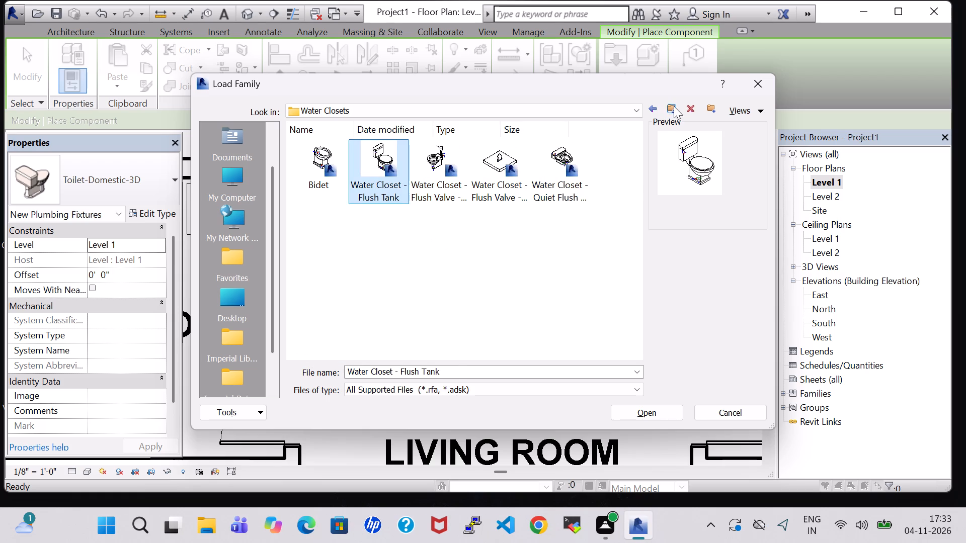
{"action": "left_click", "coordinate": [655, 108]}
{"action": "double_click", "coordinate": [309, 328]}
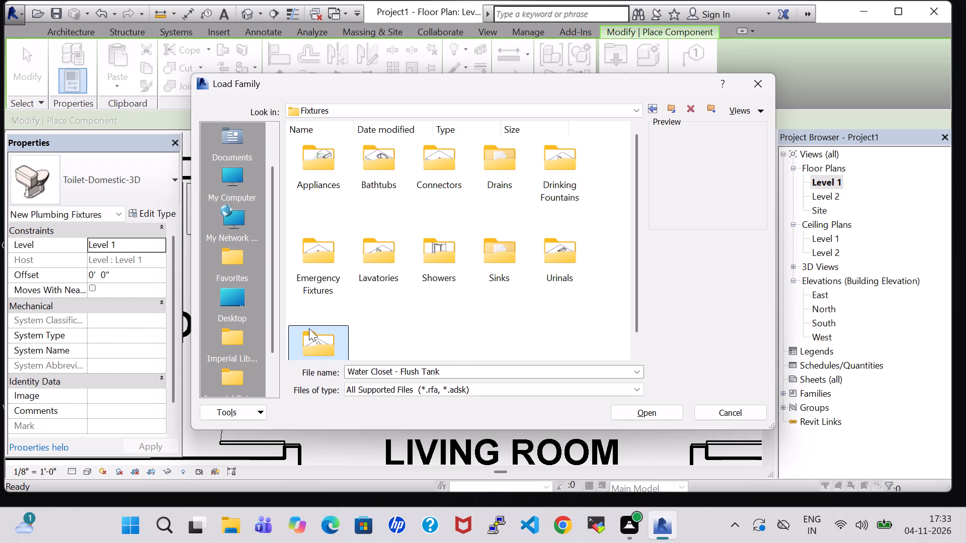
{"action": "left_click", "coordinate": [654, 112]}
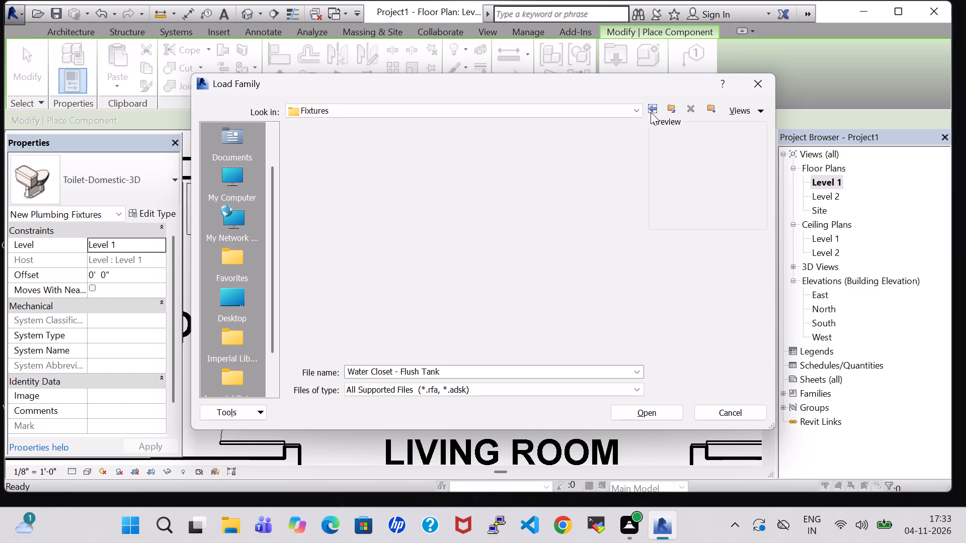
Examine the MEP appliance and bathtub families, previewing Bath Tub, Whirlpool Spa, Bath Tub - Oval and Bath Tub - Maestro.
{"action": "double_click", "coordinate": [342, 160]}
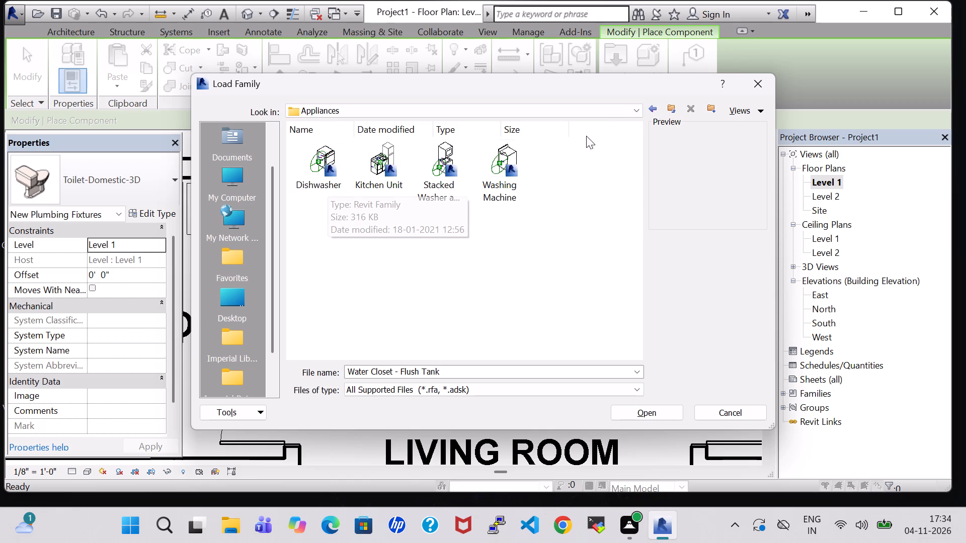
{"action": "left_click", "coordinate": [649, 107]}
{"action": "double_click", "coordinate": [391, 165]}
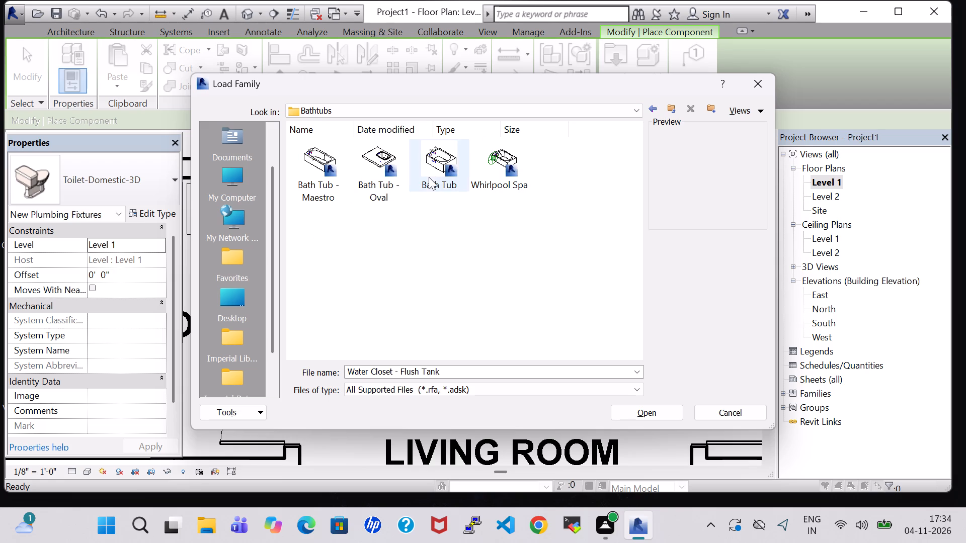
{"action": "left_click", "coordinate": [434, 176]}
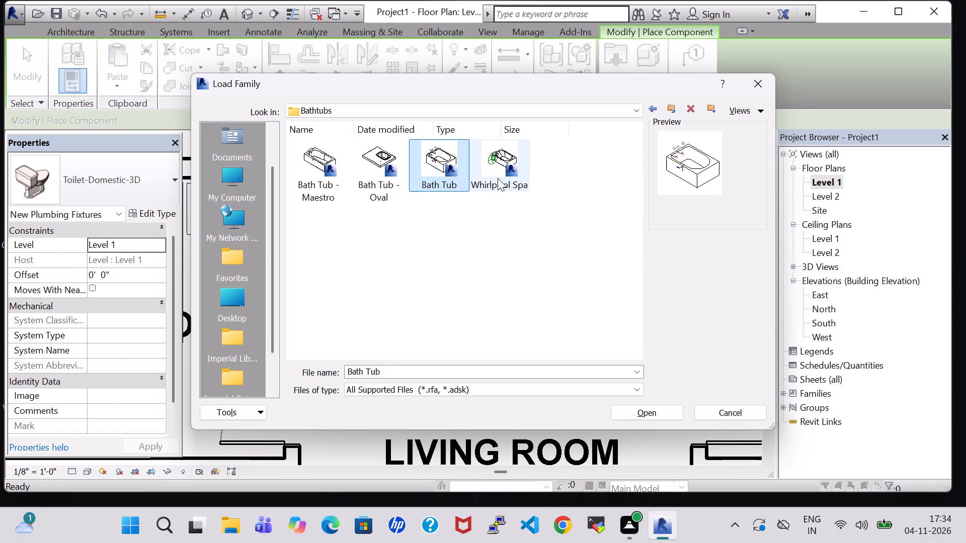
{"action": "left_click", "coordinate": [498, 178]}
{"action": "left_click", "coordinate": [399, 164]}
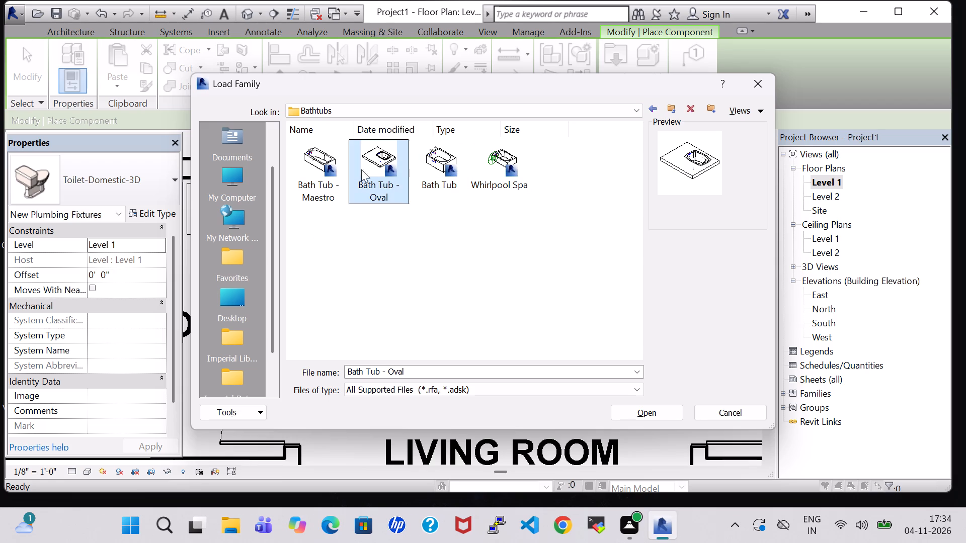
{"action": "left_click", "coordinate": [328, 177]}
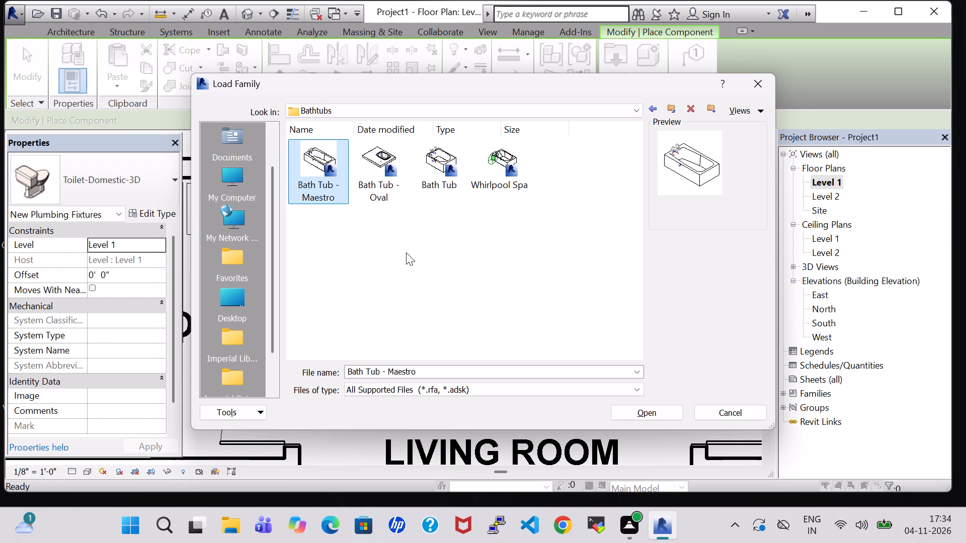
{"action": "left_click", "coordinate": [653, 106]}
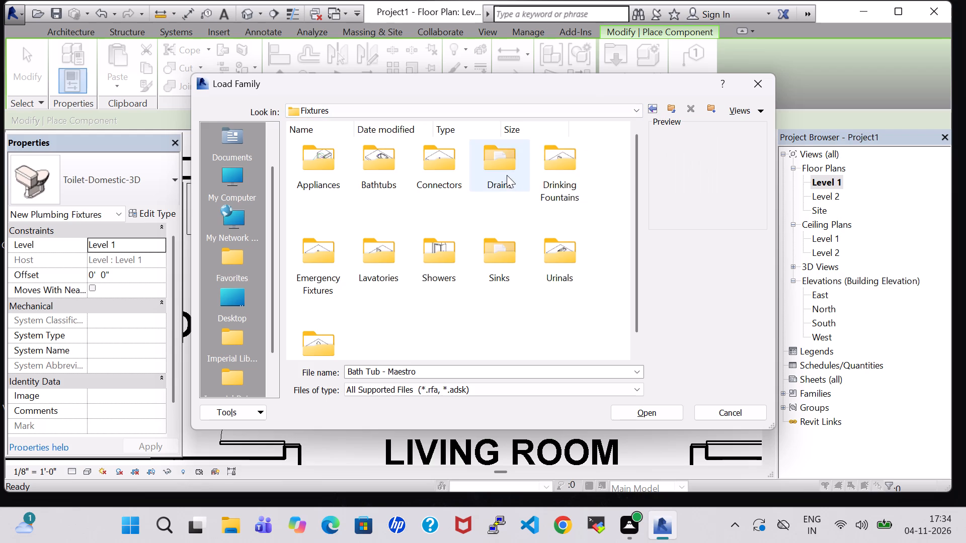
Look through the MEP connector, drain, drinking fountain and emergency fixture categories for a suitable bathroom fixture.
{"action": "double_click", "coordinate": [444, 170]}
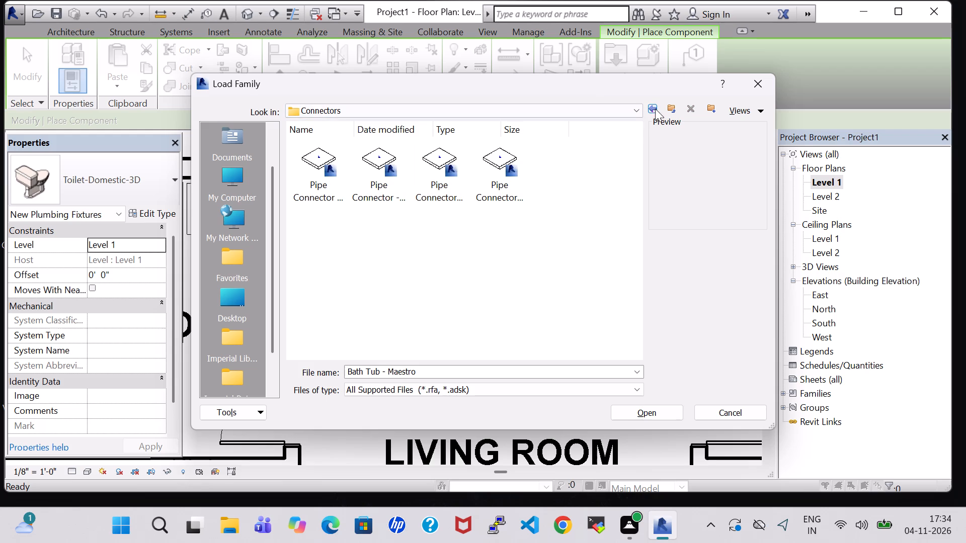
{"action": "left_click", "coordinate": [655, 109]}
{"action": "double_click", "coordinate": [490, 164]}
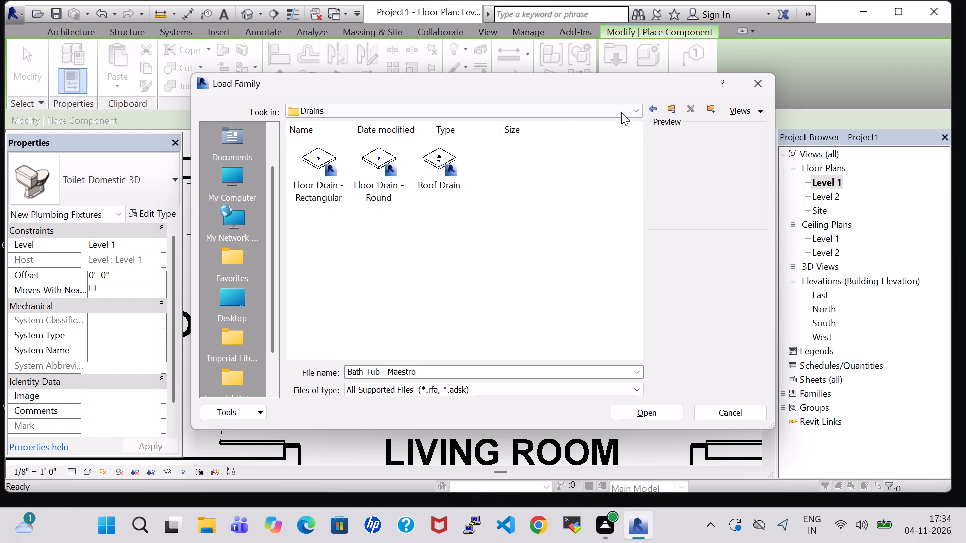
{"action": "left_click", "coordinate": [651, 109]}
{"action": "double_click", "coordinate": [552, 173]}
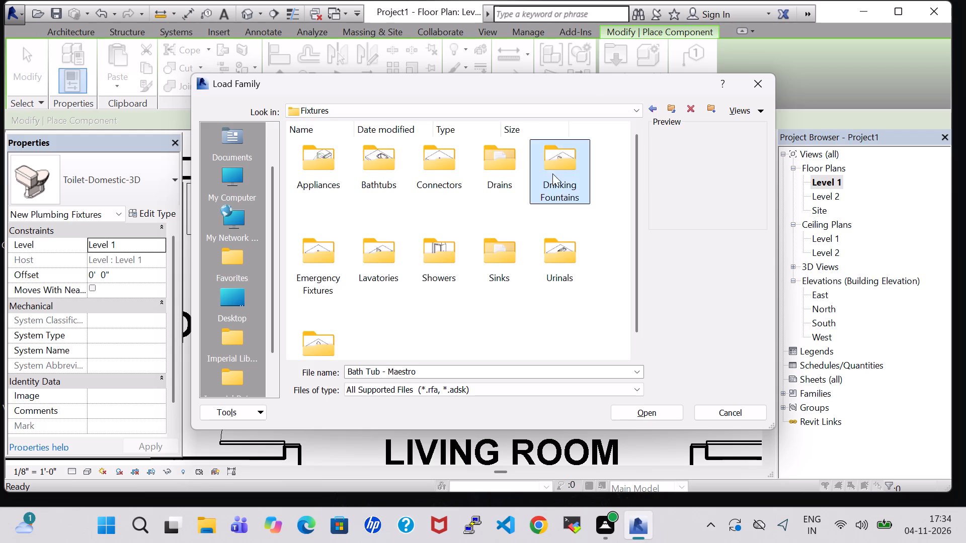
{"action": "left_click", "coordinate": [656, 108]}
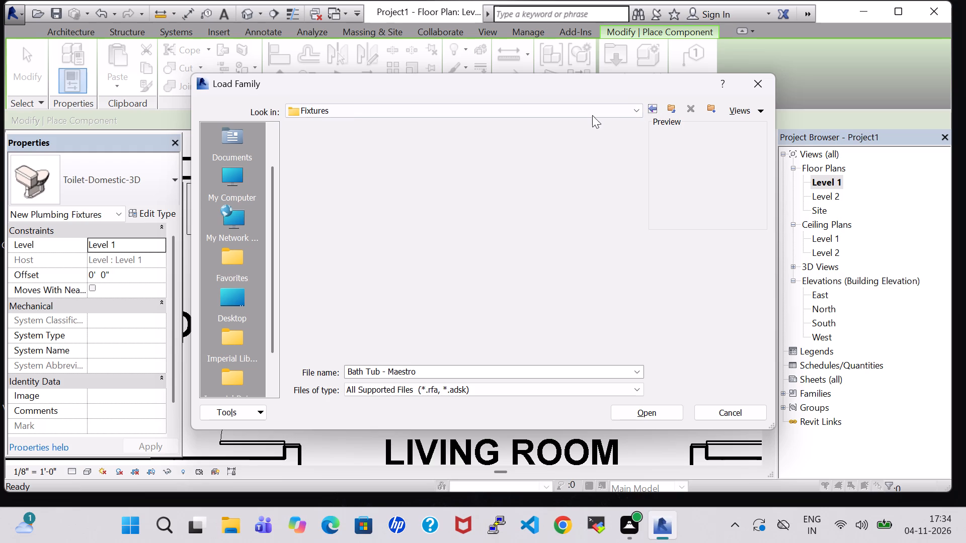
{"action": "double_click", "coordinate": [329, 244]}
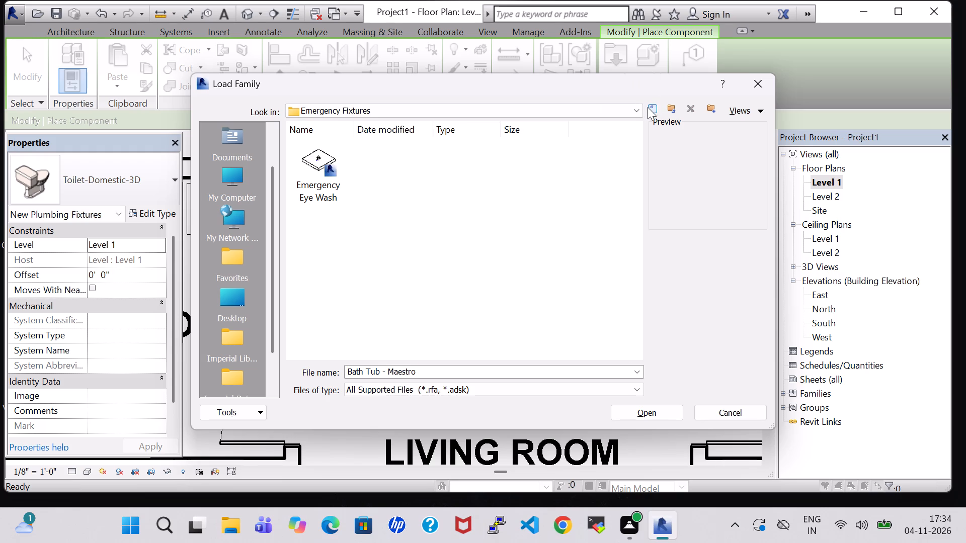
{"action": "left_click", "coordinate": [649, 107]}
Load the Lavatory - Vanity family from the MEP Lavatories library folder.
{"action": "double_click", "coordinate": [388, 251]}
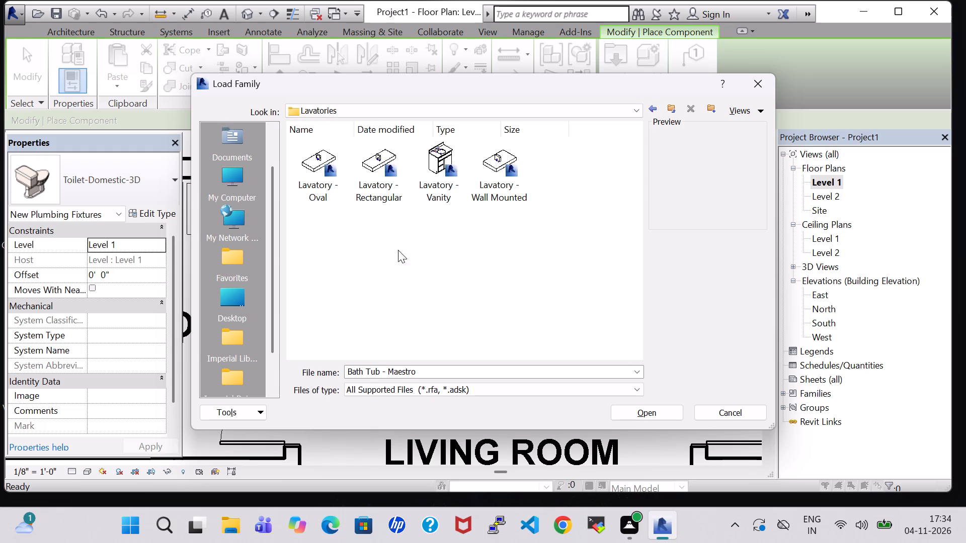
{"action": "left_click", "coordinate": [447, 185]}
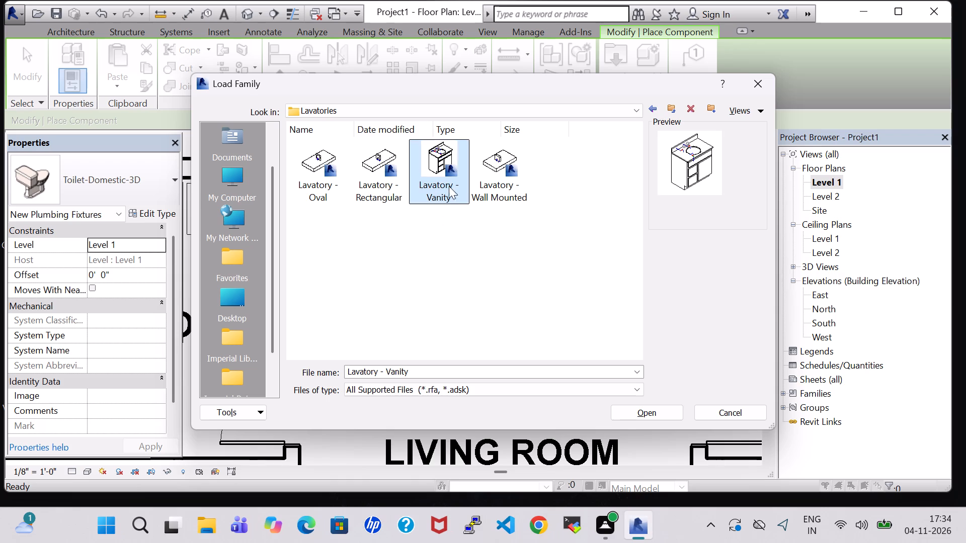
{"action": "left_click", "coordinate": [674, 411]}
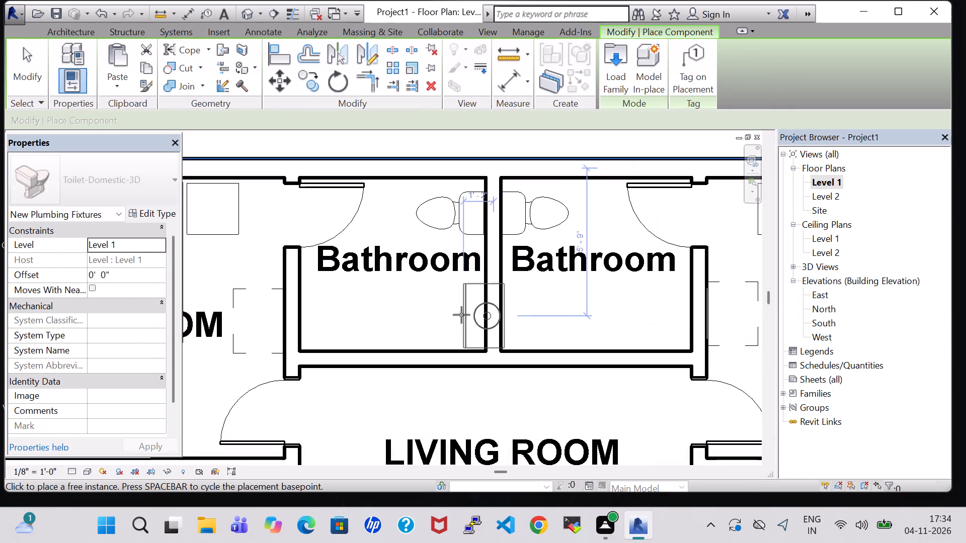
Place a Lavatory - Vanity 30"x18" - Private near the west bathroom's southeast corner, south of the toilet.
{"action": "scroll", "coordinate": [438, 311], "scroll_direction": "up", "scroll_amount": 3}
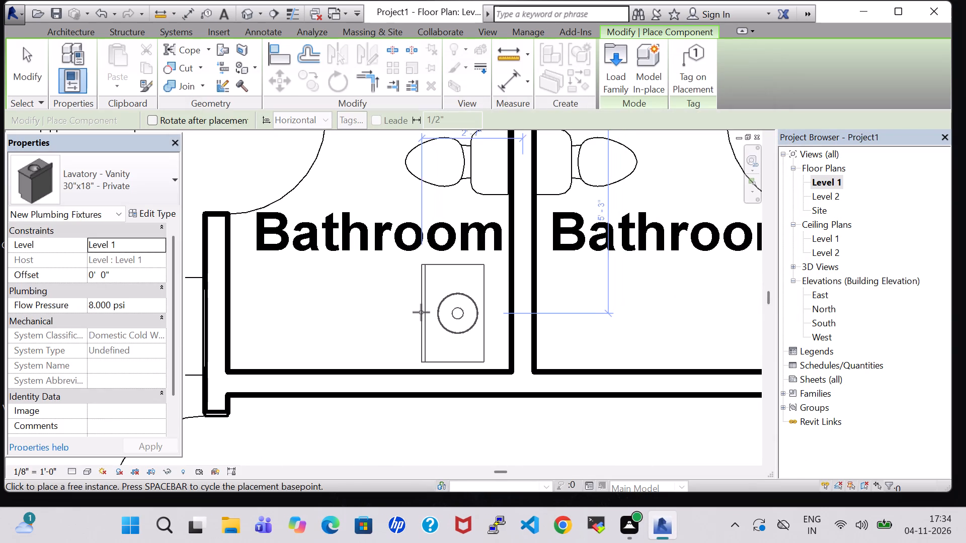
{"action": "left_click", "coordinate": [421, 323]}
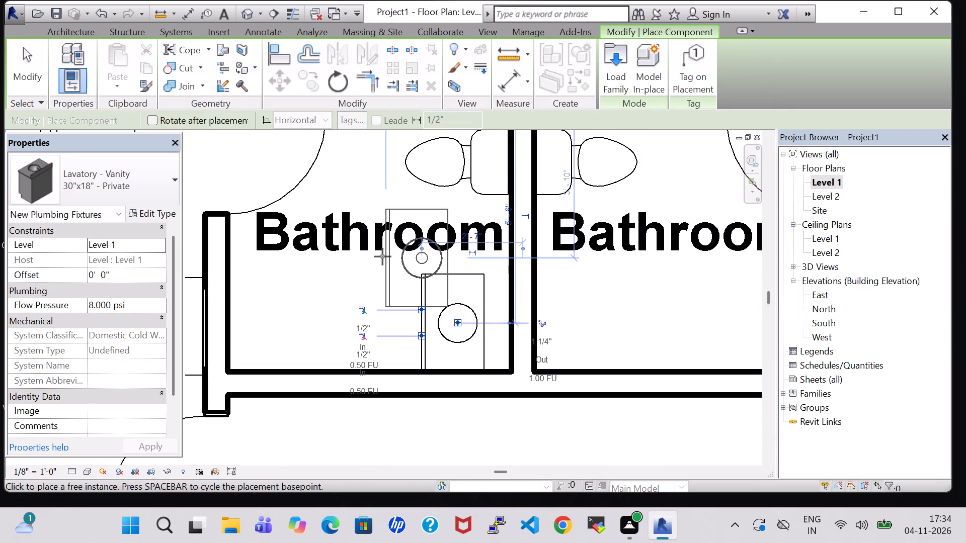
{"action": "key", "text": "Escape"}
{"action": "key", "text": "Escape"}
In the 3D view, rotate the bathroom vanity a quarter turn so its backsplash faces the south wall.
{"action": "left_click", "coordinate": [252, 9]}
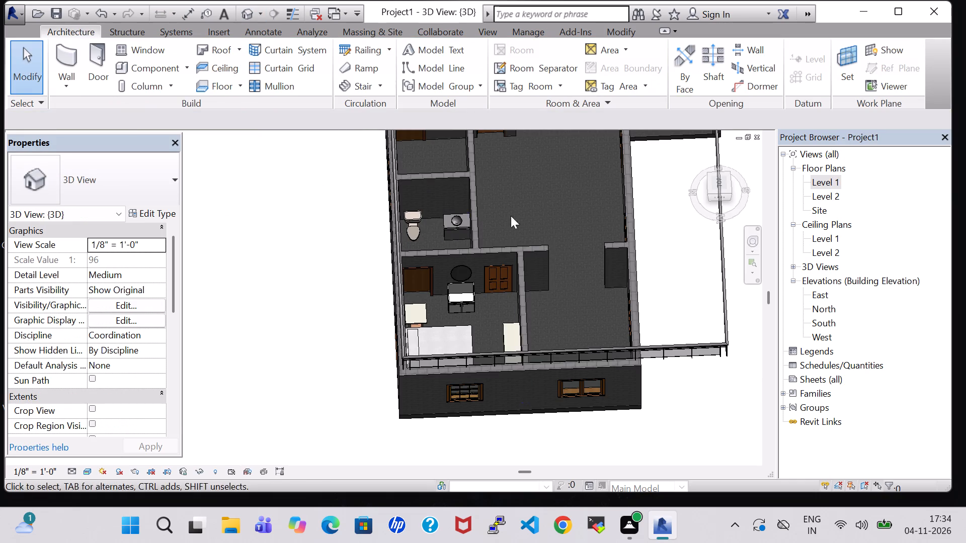
{"action": "scroll", "coordinate": [470, 213], "scroll_direction": "up", "scroll_amount": 12}
{"action": "middle_click_drag", "start_coordinate": [592, 278], "coordinate": [698, 295], "text": "shift"}
{"action": "middle_click_drag", "start_coordinate": [663, 291], "coordinate": [527, 55]}
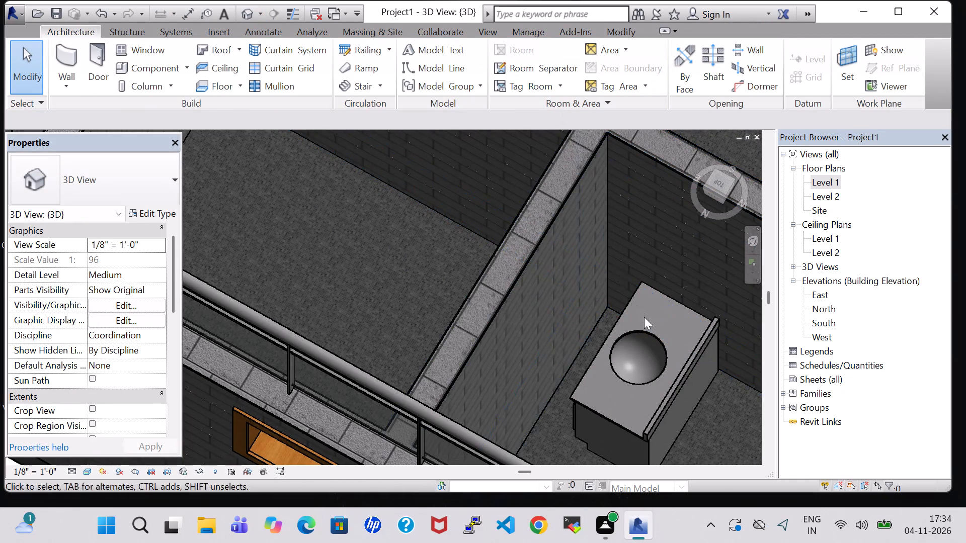
{"action": "left_click", "coordinate": [648, 363]}
{"action": "left_click", "coordinate": [669, 349]}
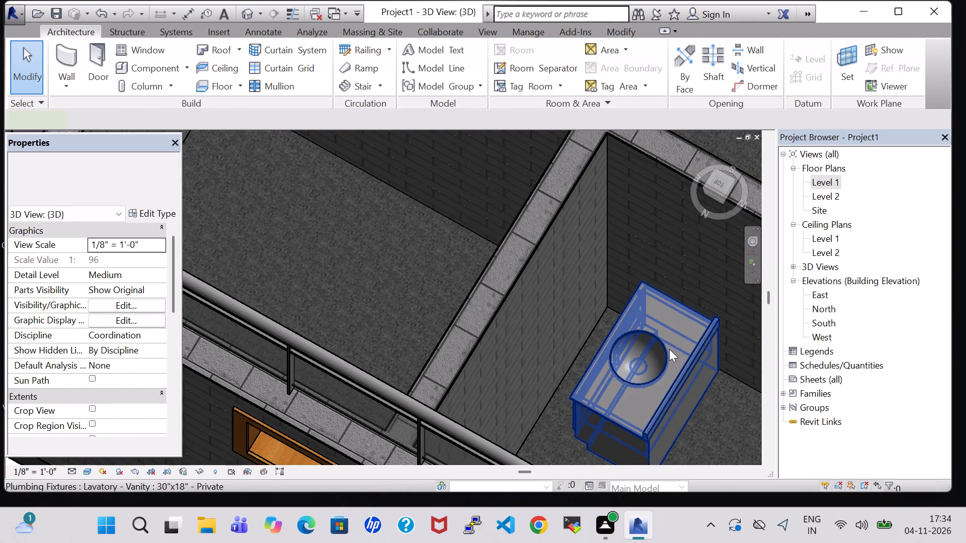
{"action": "key", "text": "space"}
{"action": "left_click", "coordinate": [611, 337]}
{"action": "middle_click_drag", "start_coordinate": [612, 337], "coordinate": [609, 179]}
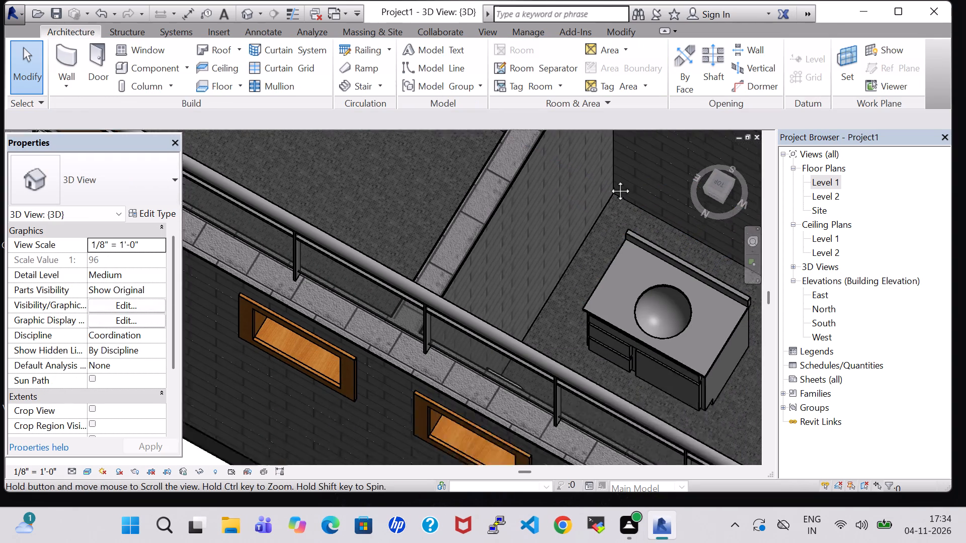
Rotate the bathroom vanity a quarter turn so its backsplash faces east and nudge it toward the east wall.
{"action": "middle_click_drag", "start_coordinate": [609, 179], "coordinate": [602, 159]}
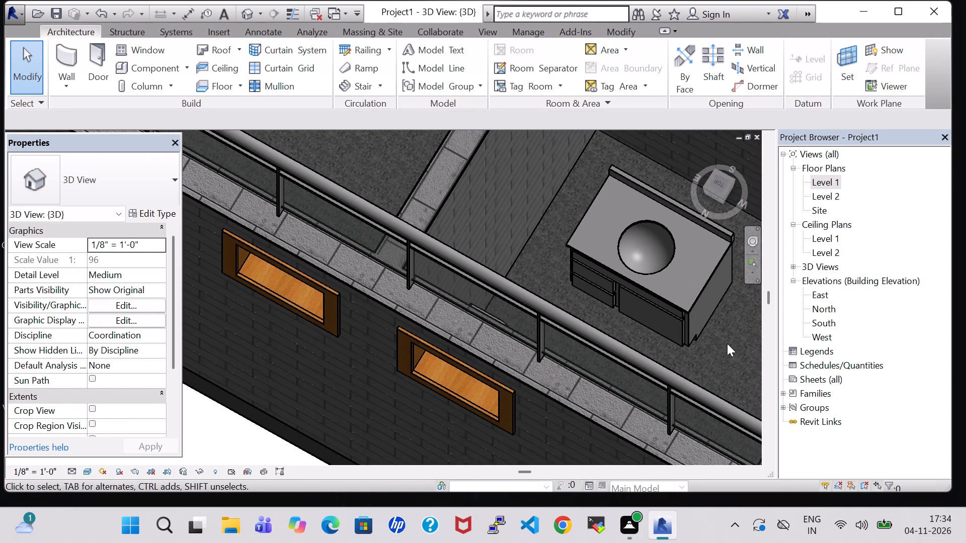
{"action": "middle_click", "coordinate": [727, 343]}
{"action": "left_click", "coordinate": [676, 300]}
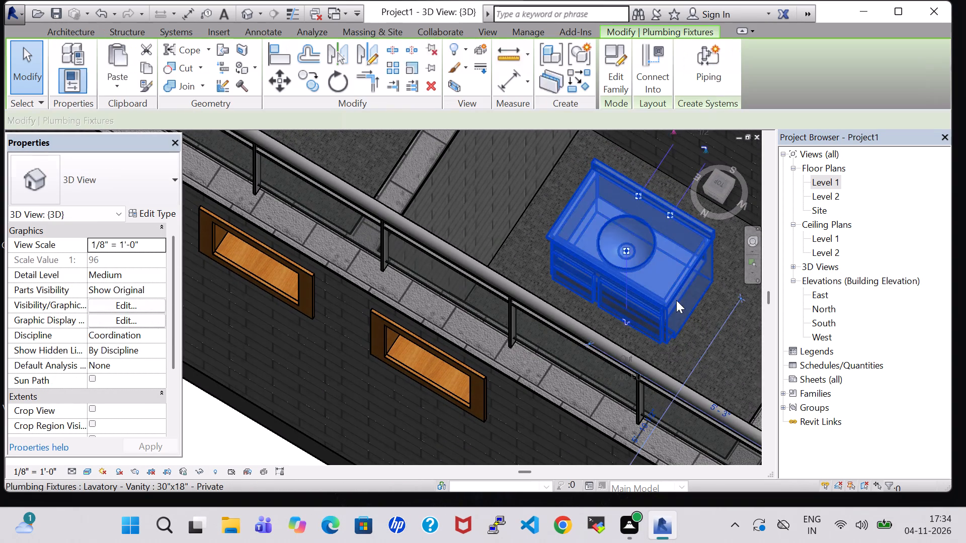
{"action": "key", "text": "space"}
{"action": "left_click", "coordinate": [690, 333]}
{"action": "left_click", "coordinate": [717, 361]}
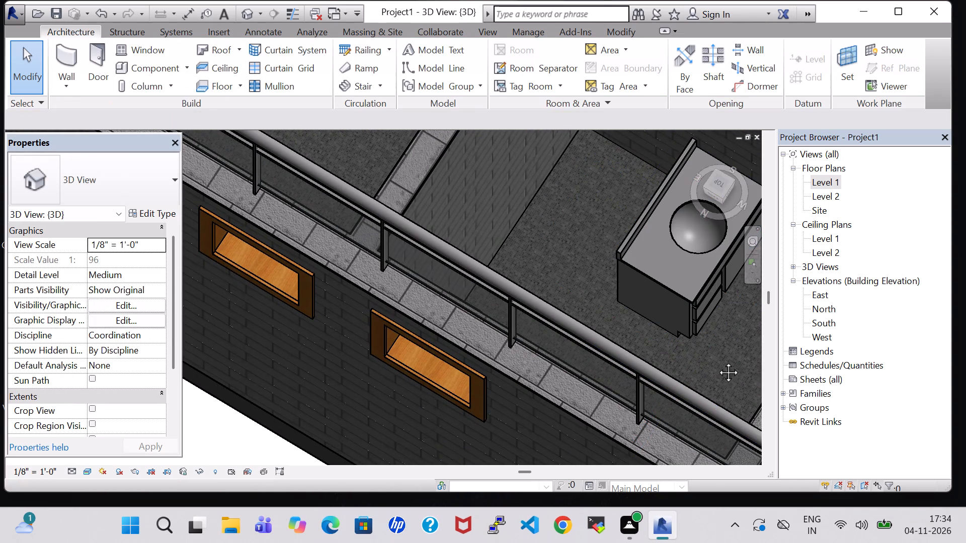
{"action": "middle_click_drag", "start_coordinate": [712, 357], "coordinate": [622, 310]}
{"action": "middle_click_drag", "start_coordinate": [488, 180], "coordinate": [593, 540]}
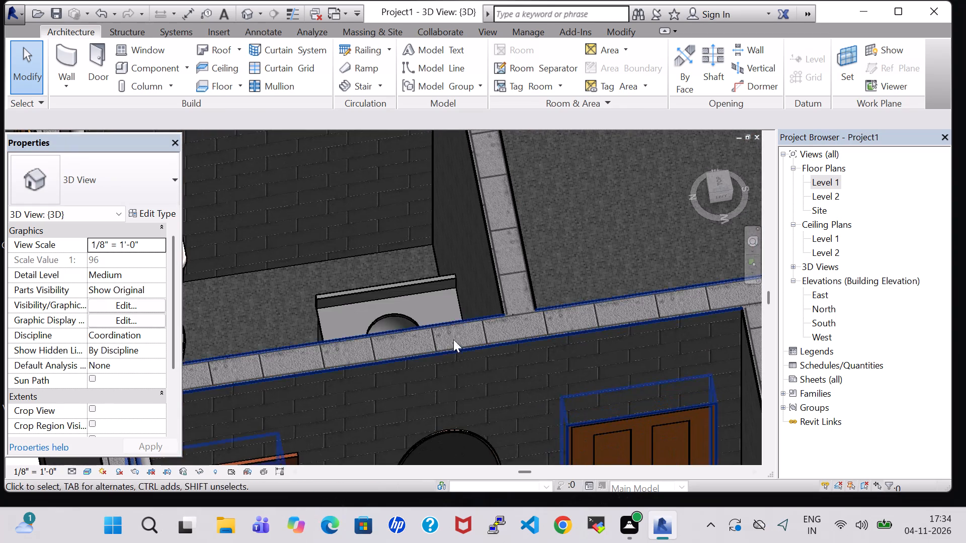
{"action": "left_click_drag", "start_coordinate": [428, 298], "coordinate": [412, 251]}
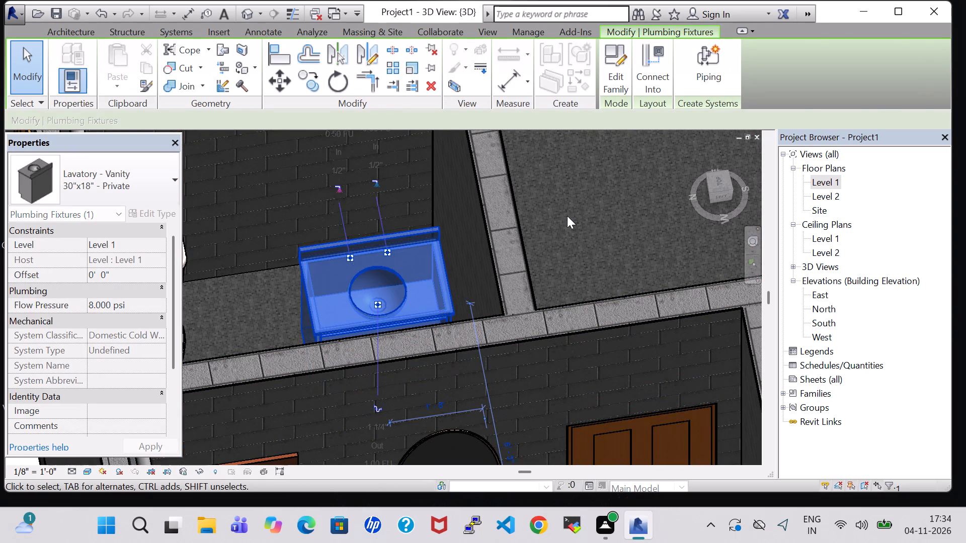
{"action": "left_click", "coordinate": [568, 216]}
Delete the Lavatory - Vanity from the west bathroom.
{"action": "middle_click_drag", "start_coordinate": [399, 240], "coordinate": [387, 262], "text": "shift"}
{"action": "left_click", "coordinate": [388, 258]}
{"action": "left_click", "coordinate": [391, 267]}
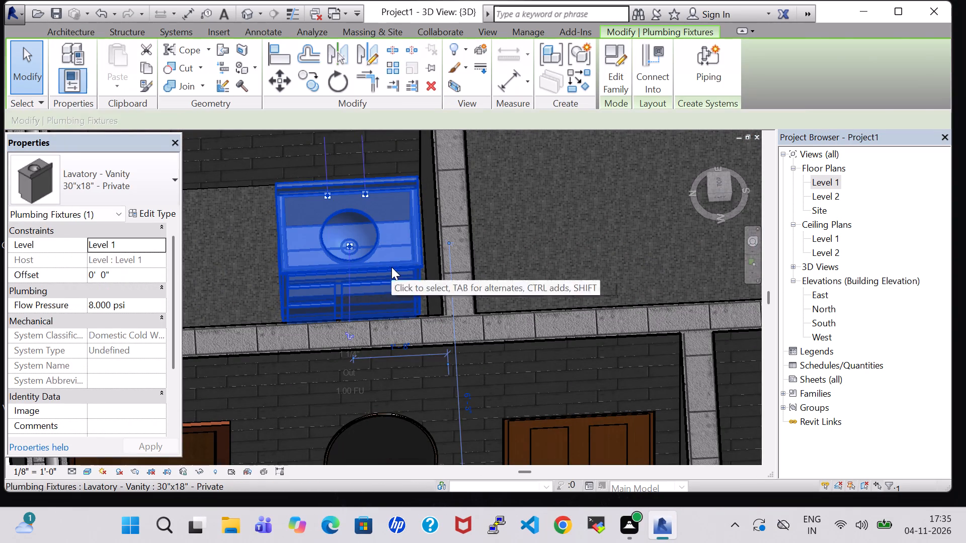
{"action": "key", "text": "Delete"}
Load the Shower Stall - Rectangular family from the Showers folder of the library's Plumbing MEP Fixtures.
{"action": "left_click", "coordinate": [142, 62]}
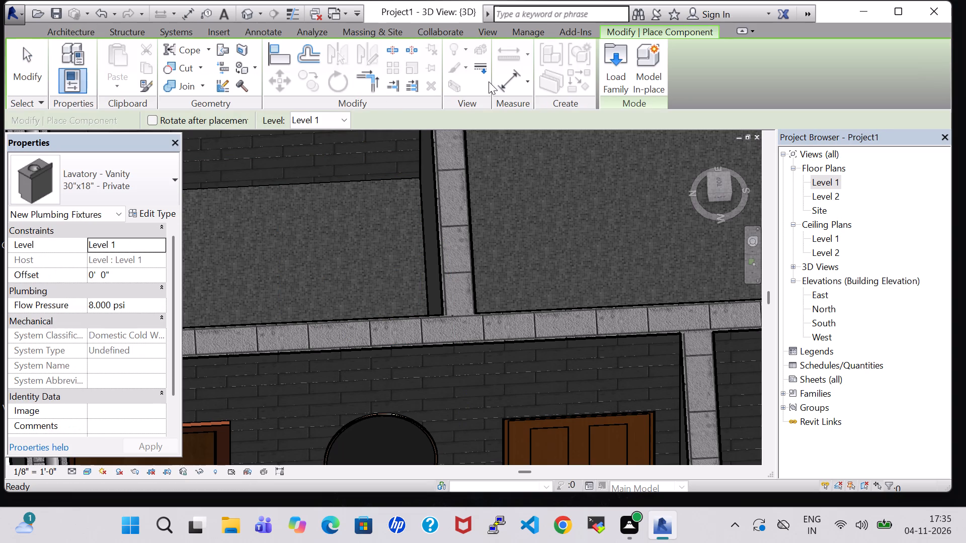
{"action": "left_click", "coordinate": [608, 74]}
{"action": "scroll", "coordinate": [504, 216], "scroll_direction": "down", "scroll_amount": 3}
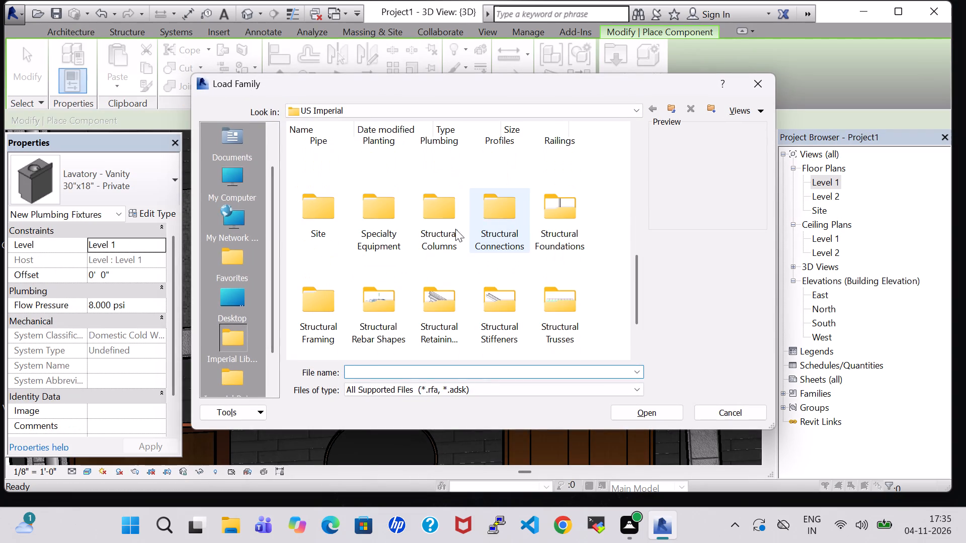
{"action": "scroll", "coordinate": [443, 230], "scroll_direction": "down", "scroll_amount": 2}
{"action": "scroll", "coordinate": [443, 230], "scroll_direction": "up", "scroll_amount": 3}
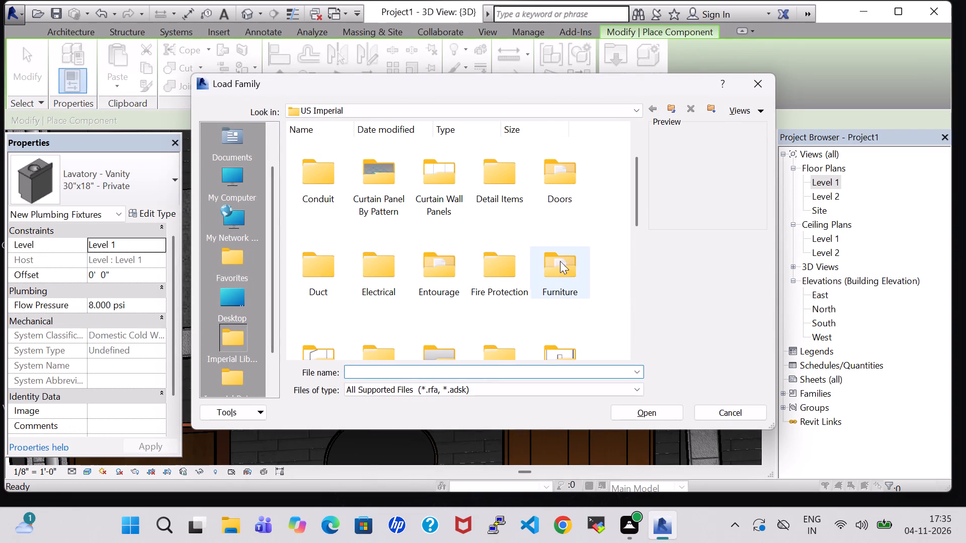
{"action": "scroll", "coordinate": [546, 260], "scroll_direction": "up", "scroll_amount": 1}
{"action": "scroll", "coordinate": [436, 231], "scroll_direction": "down", "scroll_amount": 1}
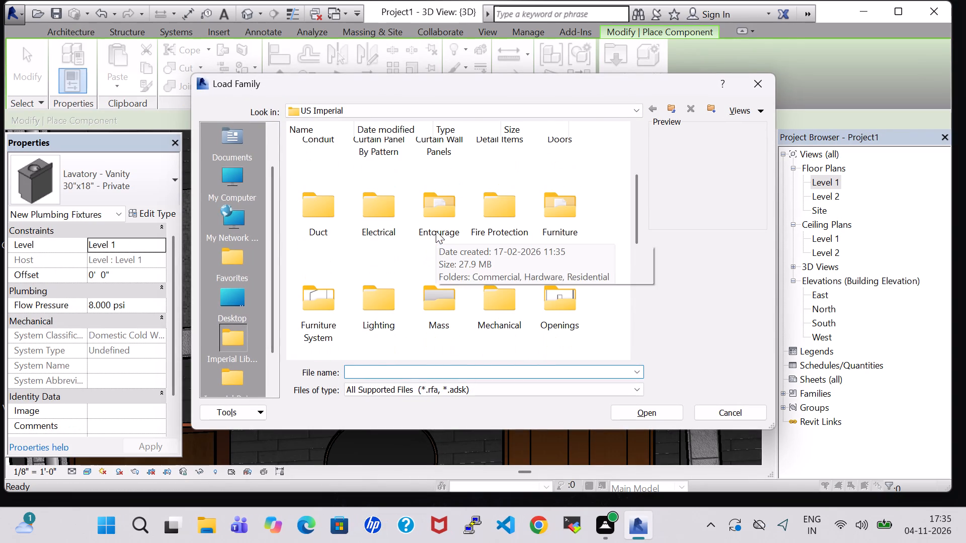
{"action": "scroll", "coordinate": [386, 242], "scroll_direction": "down", "scroll_amount": 1}
{"action": "double_click", "coordinate": [449, 255]}
{"action": "double_click", "coordinate": [365, 168]}
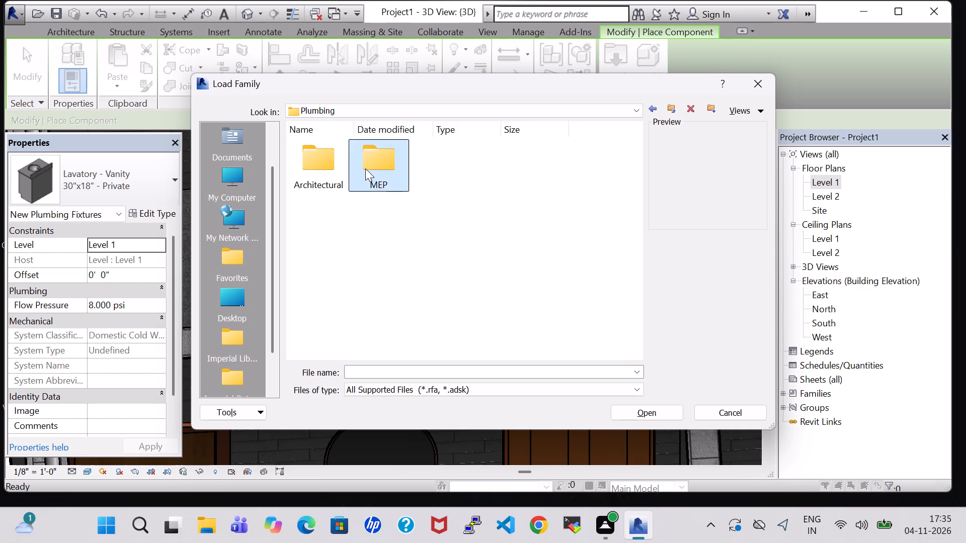
{"action": "left_click", "coordinate": [314, 156]}
{"action": "left_click_drag", "start_coordinate": [314, 156], "coordinate": [323, 156]}
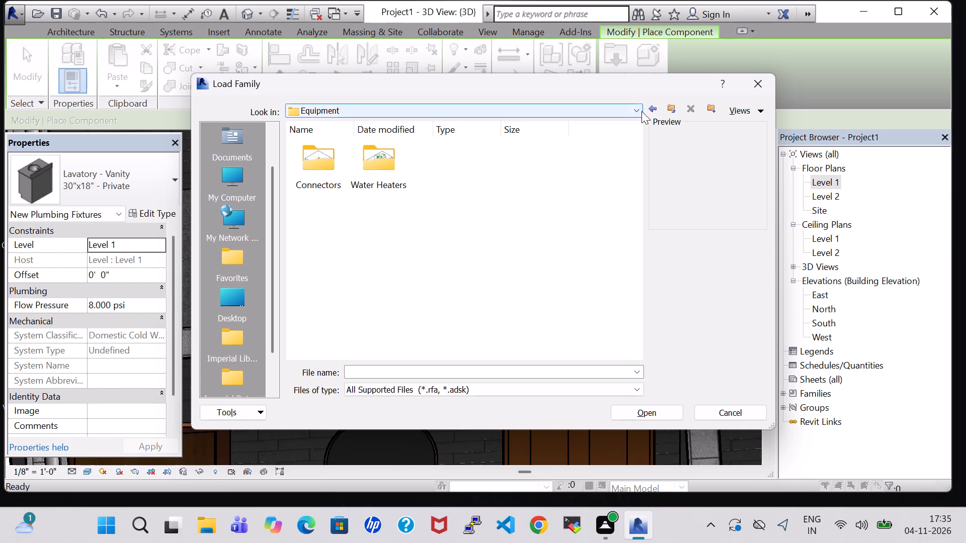
{"action": "left_click", "coordinate": [651, 111]}
{"action": "double_click", "coordinate": [383, 166]}
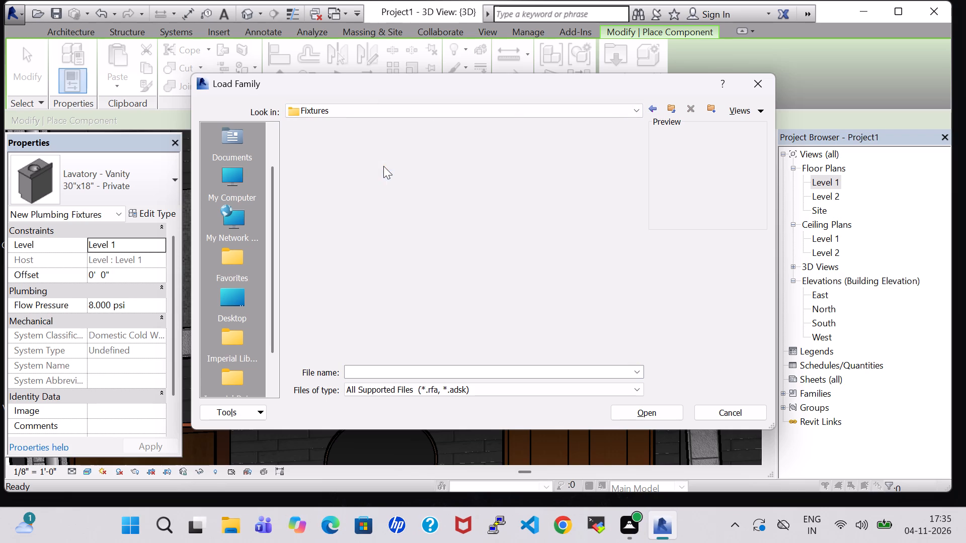
{"action": "double_click", "coordinate": [426, 258]}
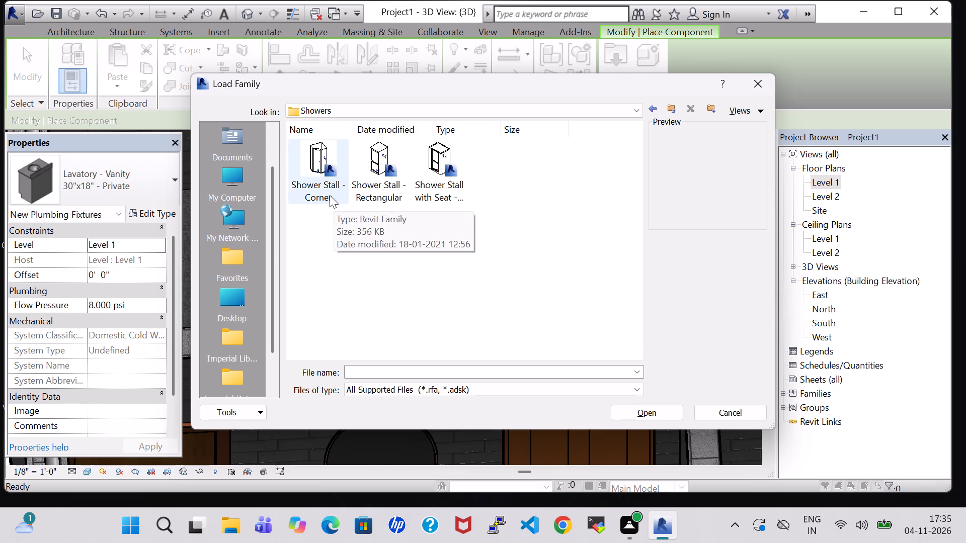
{"action": "left_click", "coordinate": [378, 185]}
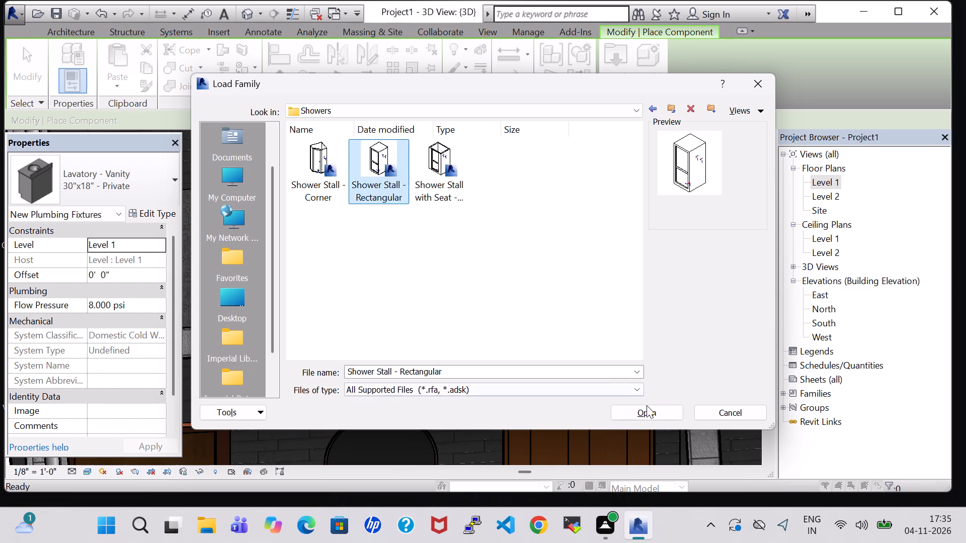
{"action": "left_click", "coordinate": [667, 418]}
In the Level 1 floor plan, place a Shower Stall - Rectangular 34"x32" - Private near the west bathroom's southeast corner.
{"action": "middle_click_drag", "start_coordinate": [419, 296], "coordinate": [422, 300]}
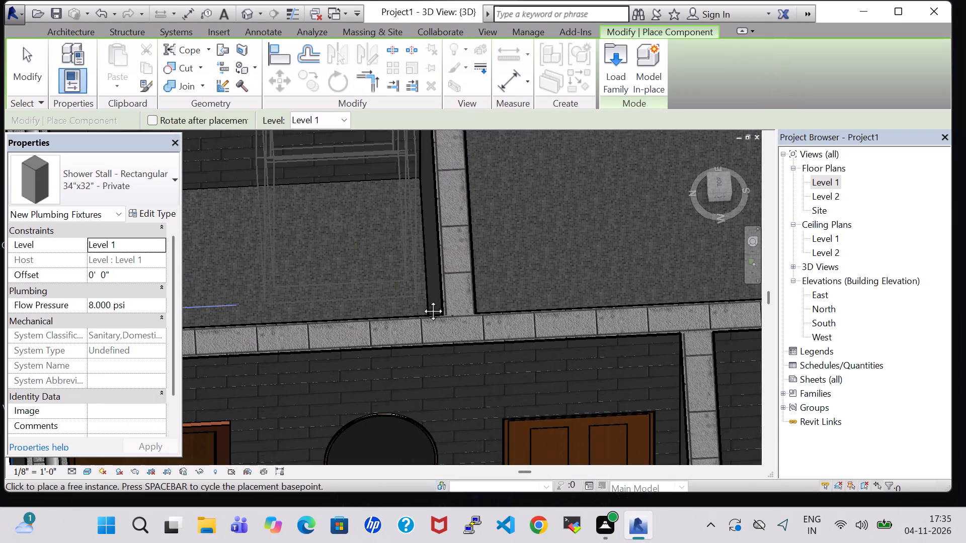
{"action": "middle_click_drag", "start_coordinate": [422, 300], "coordinate": [511, 401]}
{"action": "scroll", "coordinate": [497, 374], "scroll_direction": "down", "scroll_amount": 3}
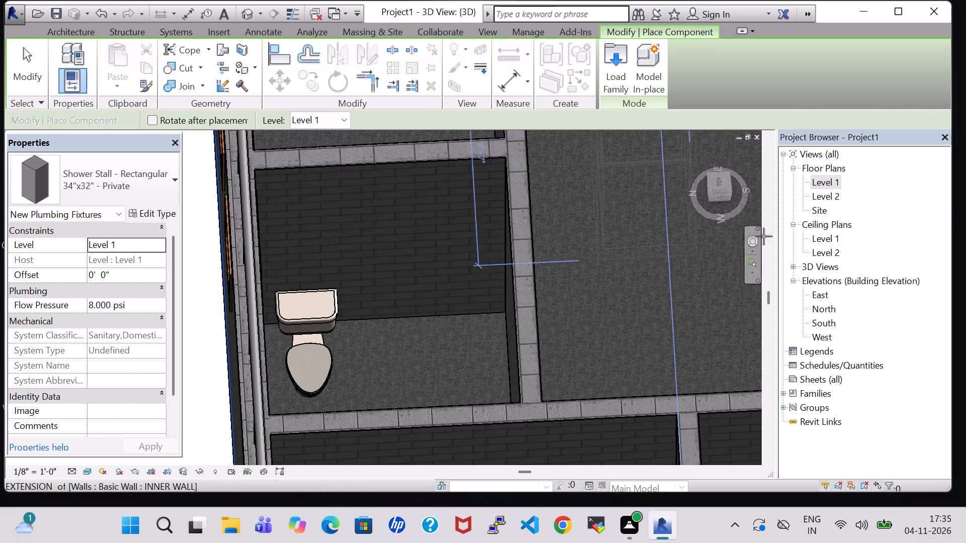
{"action": "double_click", "coordinate": [831, 181]}
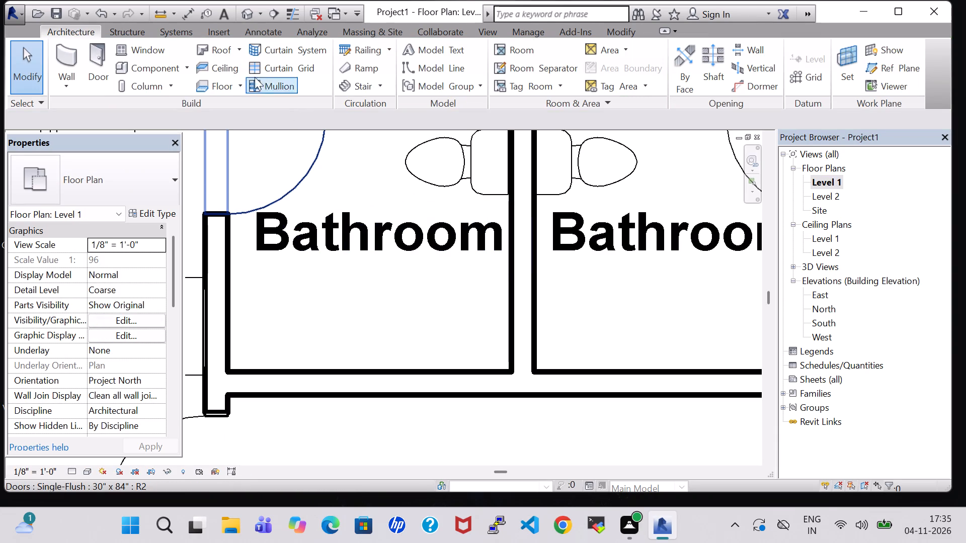
{"action": "left_click", "coordinate": [128, 71]}
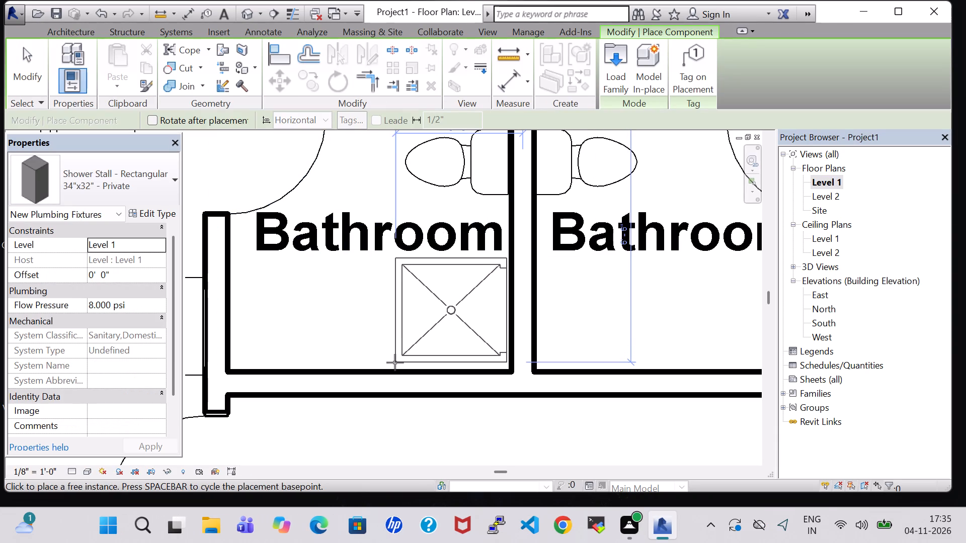
{"action": "left_click", "coordinate": [395, 363]}
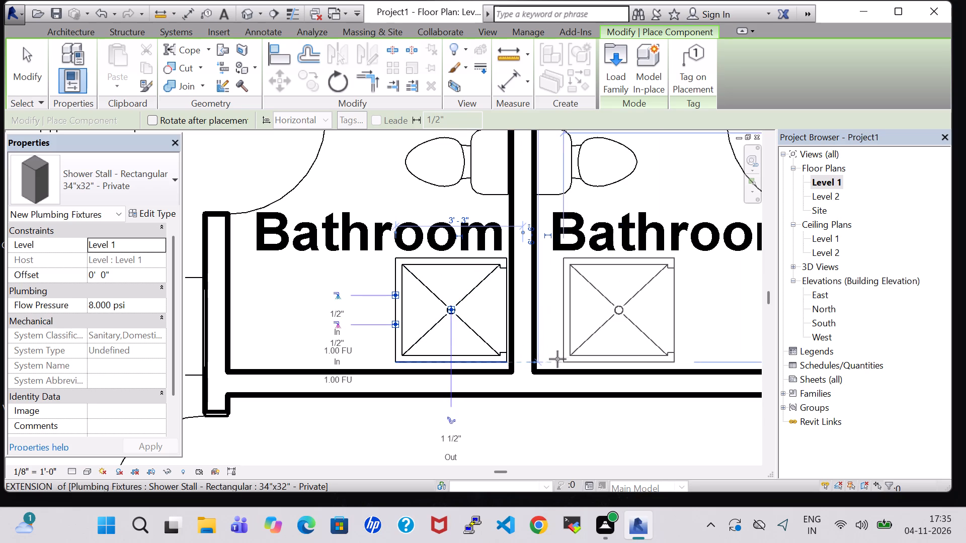
Place a second 34"x32" - Private shower stall in the east bathroom's southwest corner, against the dividing wall and level with the first.
{"action": "left_click", "coordinate": [541, 359]}
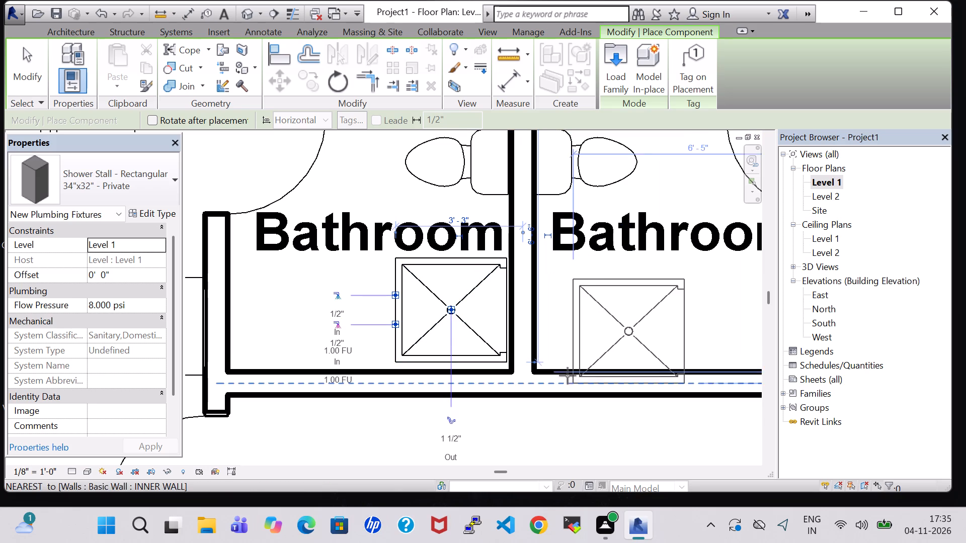
{"action": "left_click", "coordinate": [539, 359]}
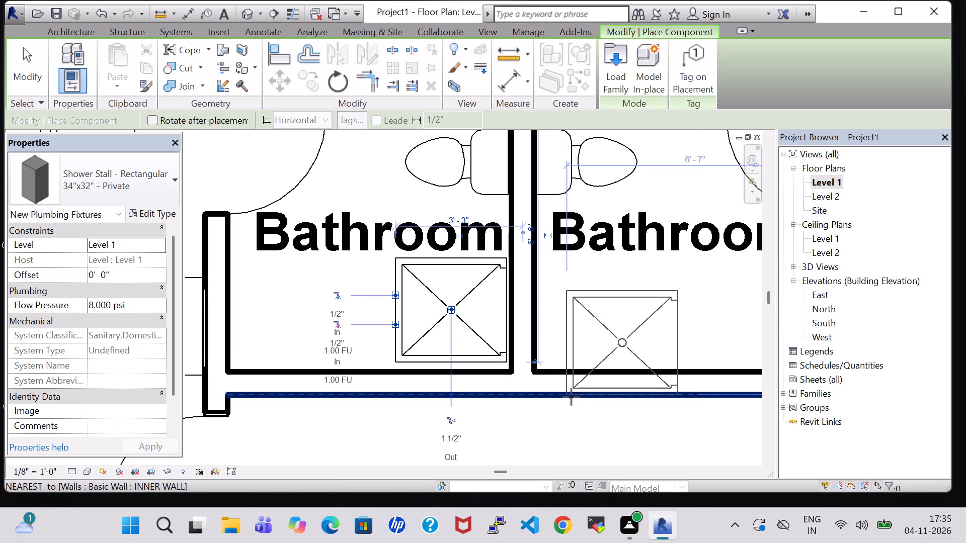
{"action": "key", "text": "Escape"}
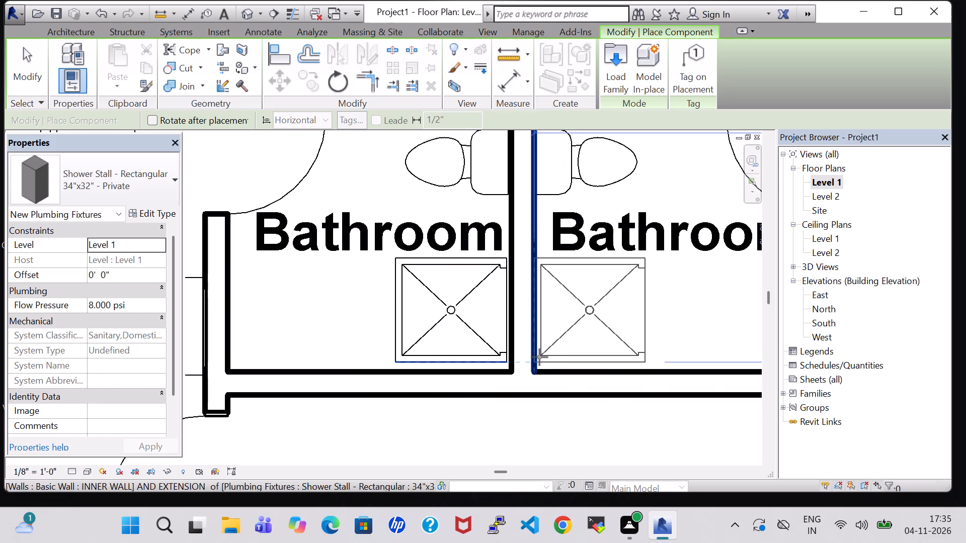
{"action": "left_click", "coordinate": [539, 357]}
{"action": "key", "text": "Escape"}
{"action": "key", "text": "Escape"}
{"action": "key", "text": "Escape"}
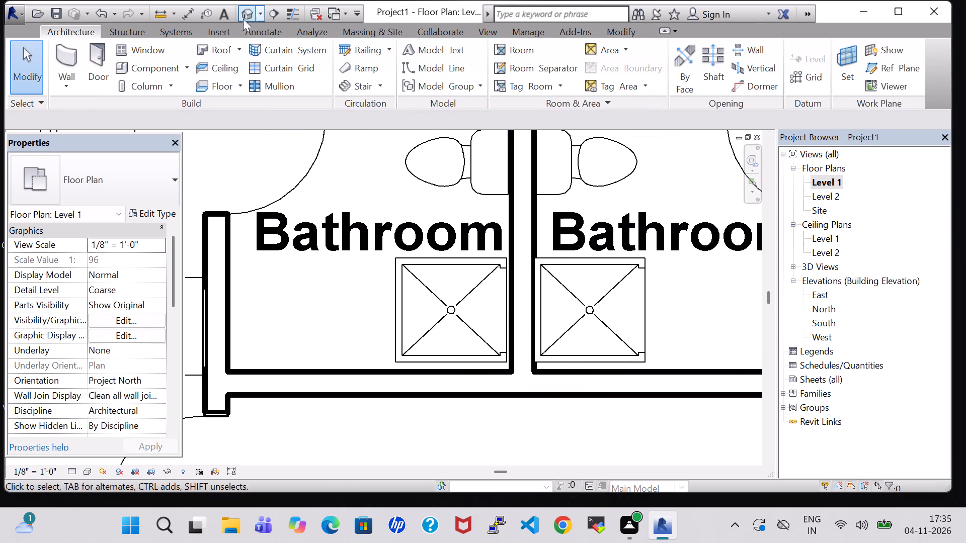
In the 3D view, rotate the west bathroom's shower stall a half turn in two quarter turns.
{"action": "left_click", "coordinate": [248, 15]}
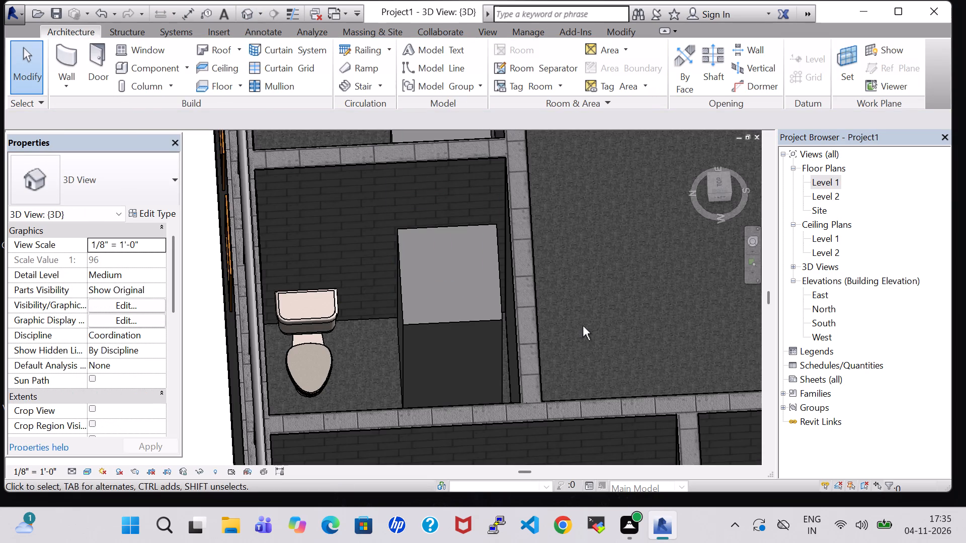
{"action": "middle_click_drag", "start_coordinate": [583, 326], "coordinate": [647, 259], "text": "shift"}
{"action": "left_click", "coordinate": [625, 374]}
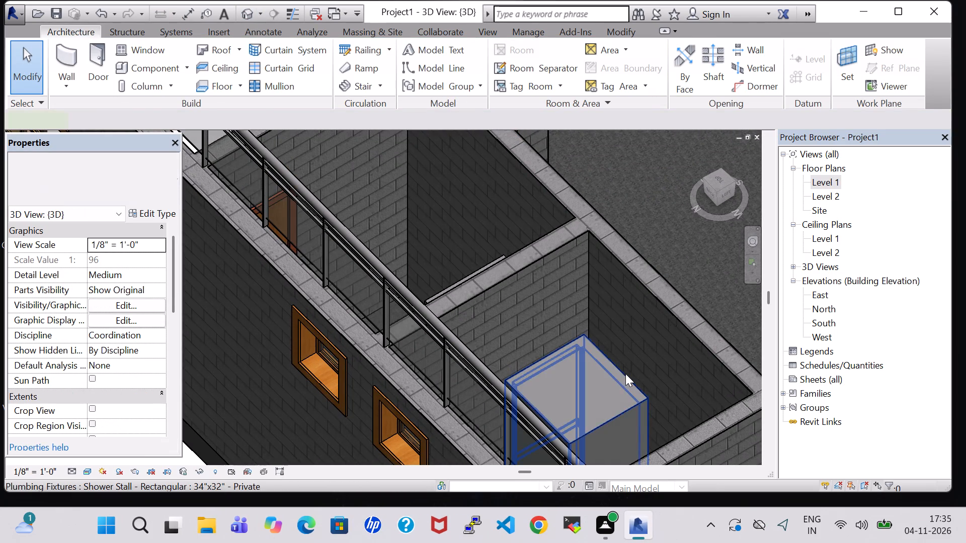
{"action": "key", "text": "space"}
{"action": "middle_click_drag", "start_coordinate": [700, 285], "coordinate": [627, 301]}
{"action": "middle_click_drag", "start_coordinate": [628, 301], "coordinate": [605, 265]}
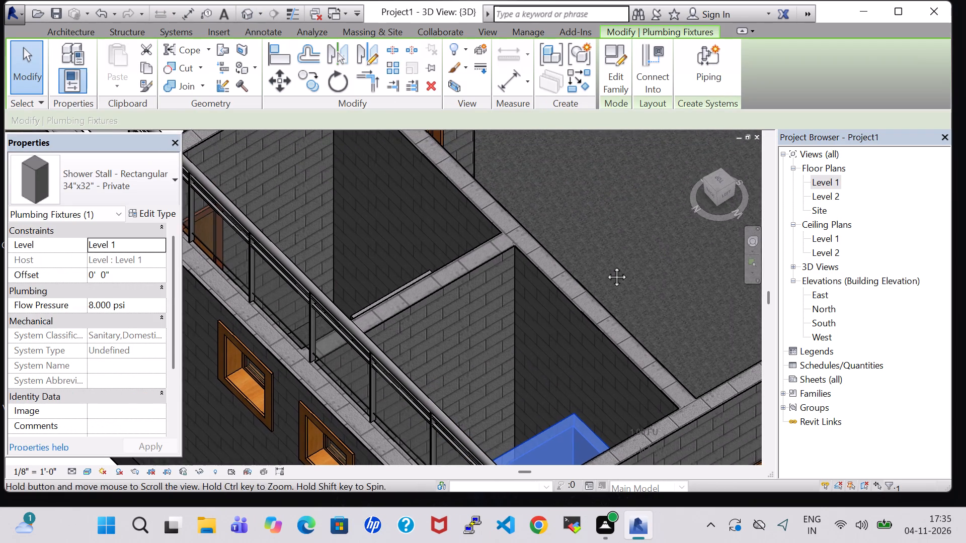
{"action": "middle_click_drag", "start_coordinate": [605, 265], "coordinate": [554, 168]}
{"action": "left_click", "coordinate": [570, 187]}
{"action": "middle_click_drag", "start_coordinate": [571, 187], "coordinate": [541, 270]}
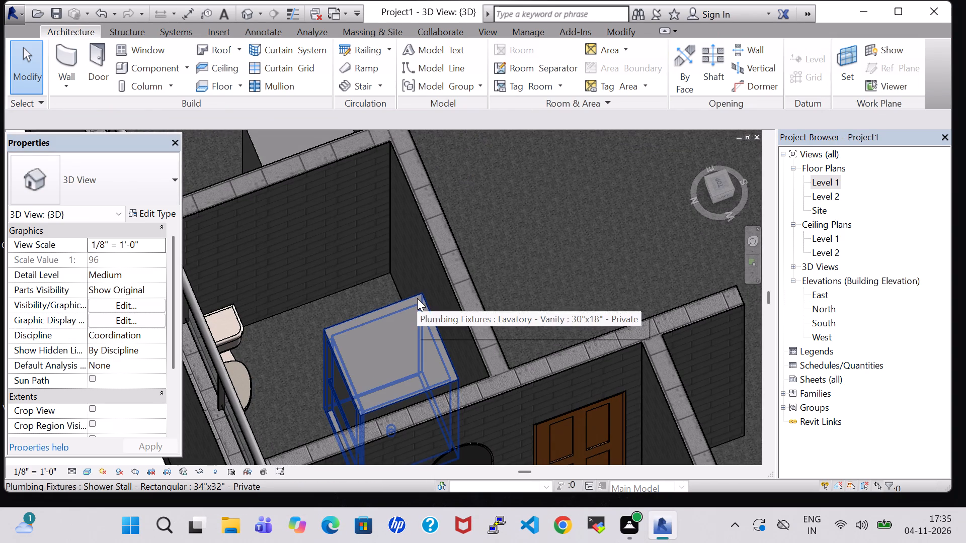
{"action": "left_click", "coordinate": [417, 298]}
{"action": "key", "text": "space"}
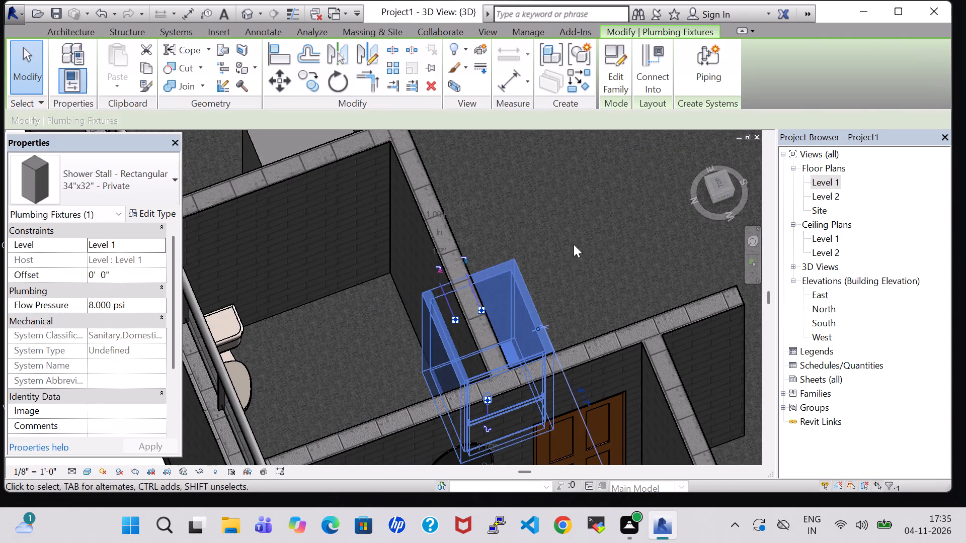
{"action": "left_click", "coordinate": [606, 221]}
In the Level 1 floor plan, move the rotated shower stall southeast, clear of the west bathroom's south wall.
{"action": "left_click_drag", "start_coordinate": [521, 301], "coordinate": [549, 254]}
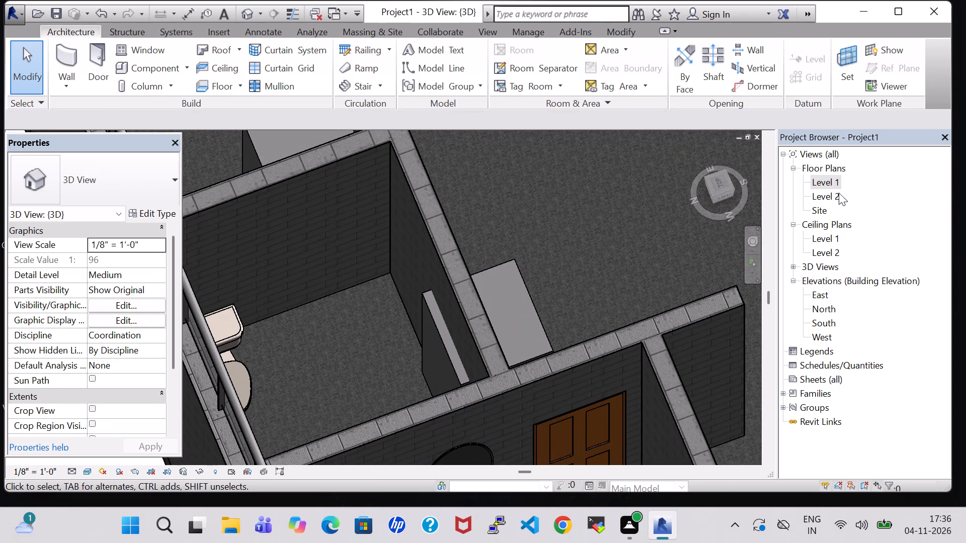
{"action": "left_click", "coordinate": [815, 185]}
{"action": "double_click", "coordinate": [811, 188]}
{"action": "double_click", "coordinate": [824, 179]}
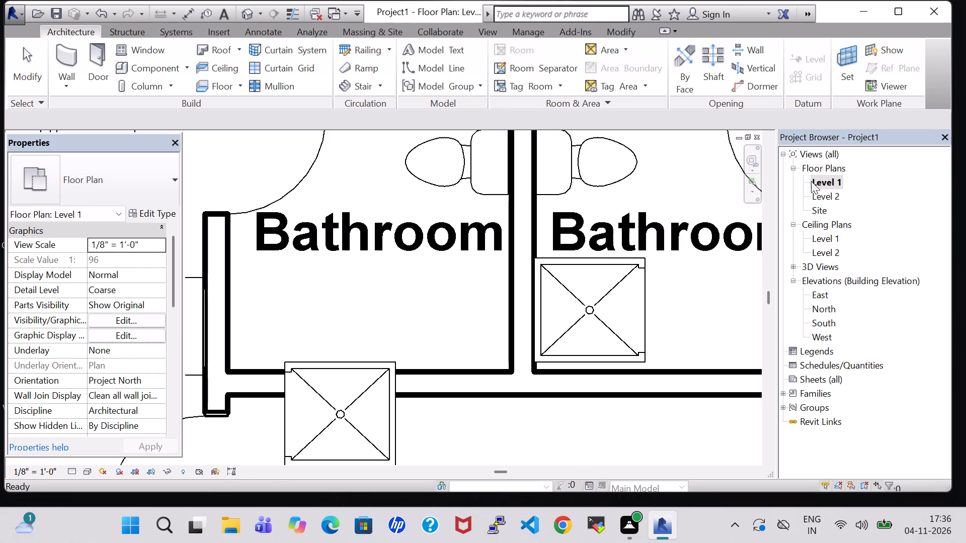
{"action": "scroll", "coordinate": [550, 301], "scroll_direction": "down", "scroll_amount": 2}
{"action": "left_click_drag", "start_coordinate": [400, 383], "coordinate": [503, 425]}
{"action": "middle_click_drag", "start_coordinate": [515, 422], "coordinate": [526, 256]}
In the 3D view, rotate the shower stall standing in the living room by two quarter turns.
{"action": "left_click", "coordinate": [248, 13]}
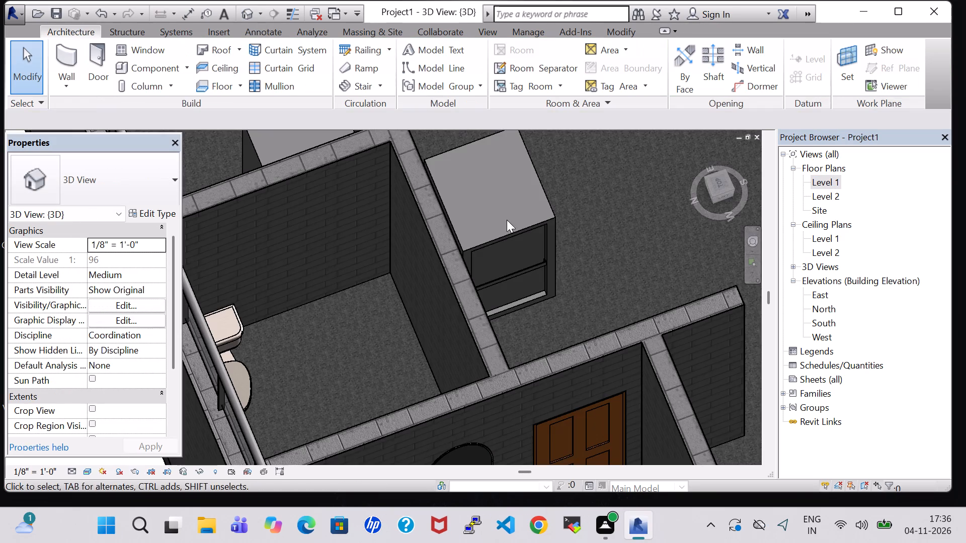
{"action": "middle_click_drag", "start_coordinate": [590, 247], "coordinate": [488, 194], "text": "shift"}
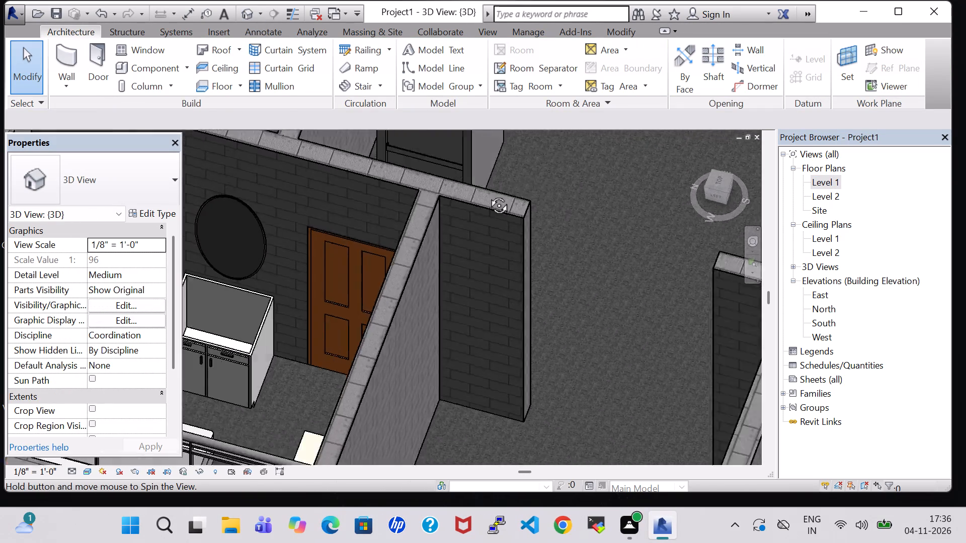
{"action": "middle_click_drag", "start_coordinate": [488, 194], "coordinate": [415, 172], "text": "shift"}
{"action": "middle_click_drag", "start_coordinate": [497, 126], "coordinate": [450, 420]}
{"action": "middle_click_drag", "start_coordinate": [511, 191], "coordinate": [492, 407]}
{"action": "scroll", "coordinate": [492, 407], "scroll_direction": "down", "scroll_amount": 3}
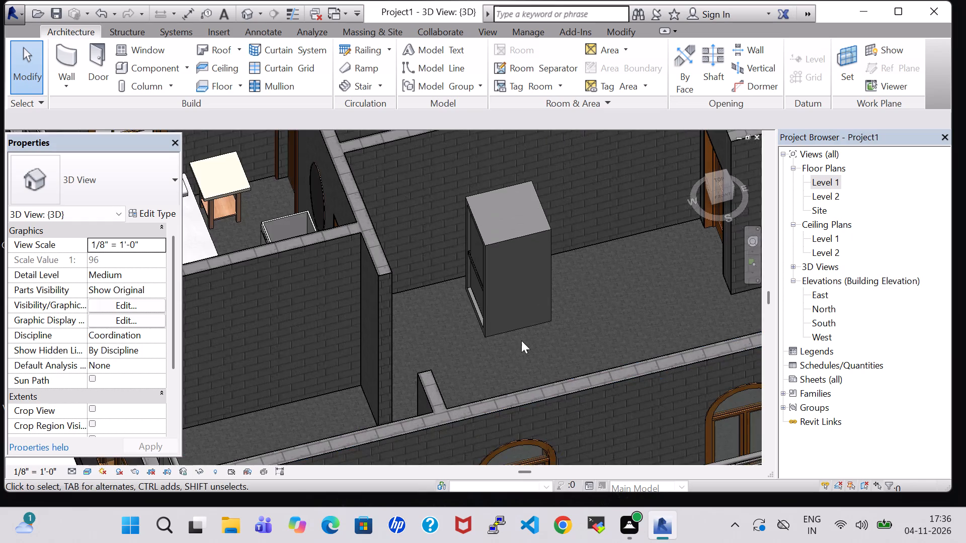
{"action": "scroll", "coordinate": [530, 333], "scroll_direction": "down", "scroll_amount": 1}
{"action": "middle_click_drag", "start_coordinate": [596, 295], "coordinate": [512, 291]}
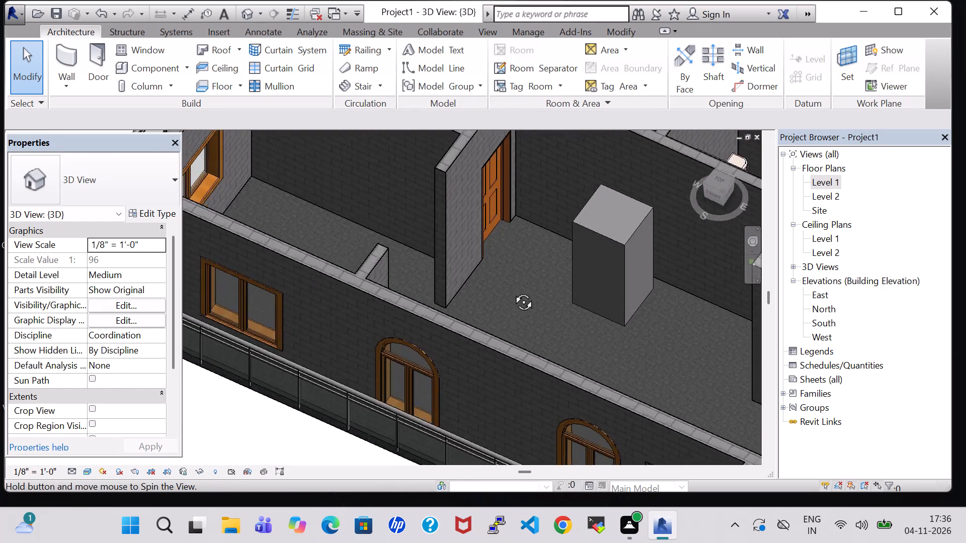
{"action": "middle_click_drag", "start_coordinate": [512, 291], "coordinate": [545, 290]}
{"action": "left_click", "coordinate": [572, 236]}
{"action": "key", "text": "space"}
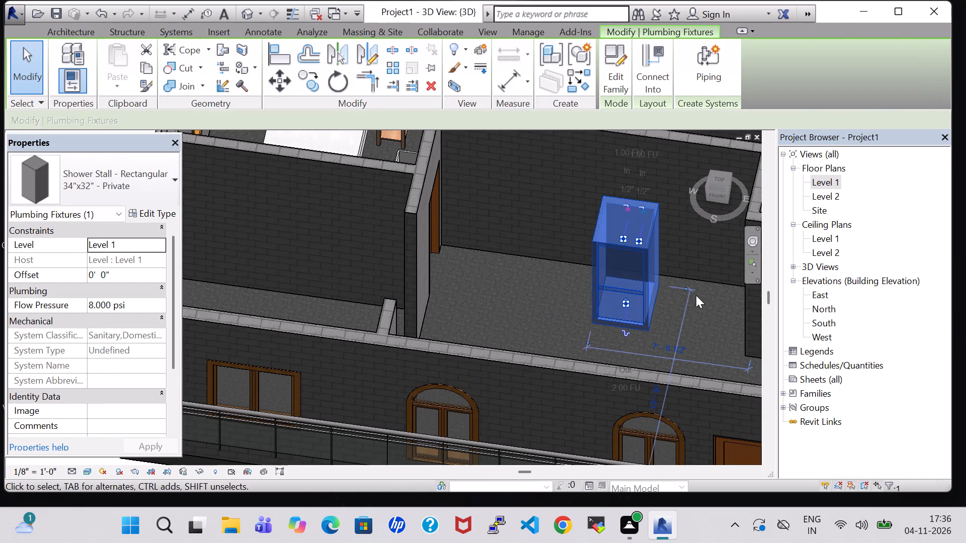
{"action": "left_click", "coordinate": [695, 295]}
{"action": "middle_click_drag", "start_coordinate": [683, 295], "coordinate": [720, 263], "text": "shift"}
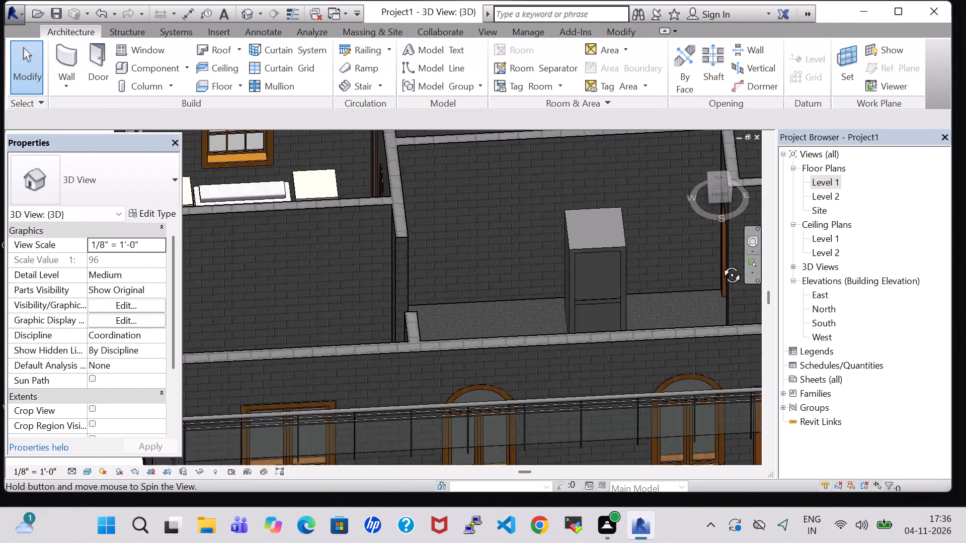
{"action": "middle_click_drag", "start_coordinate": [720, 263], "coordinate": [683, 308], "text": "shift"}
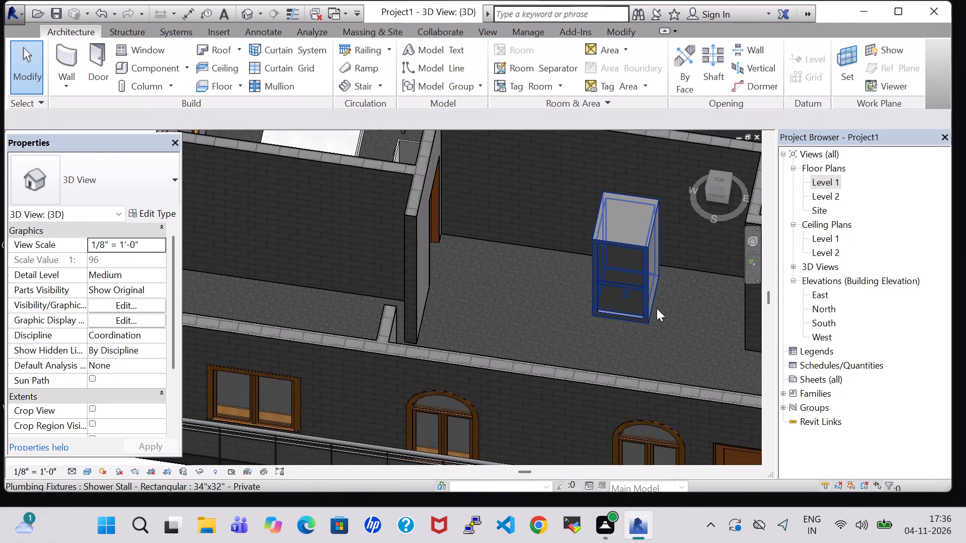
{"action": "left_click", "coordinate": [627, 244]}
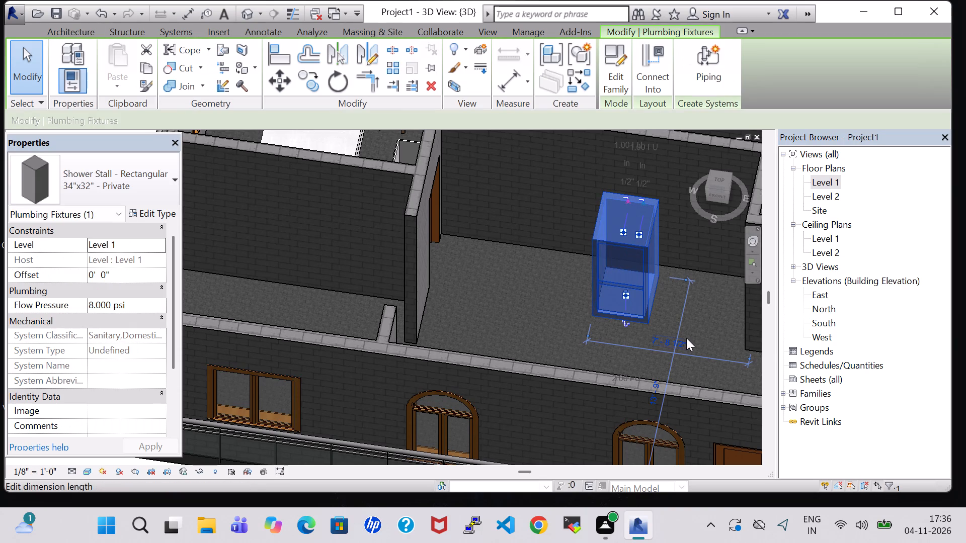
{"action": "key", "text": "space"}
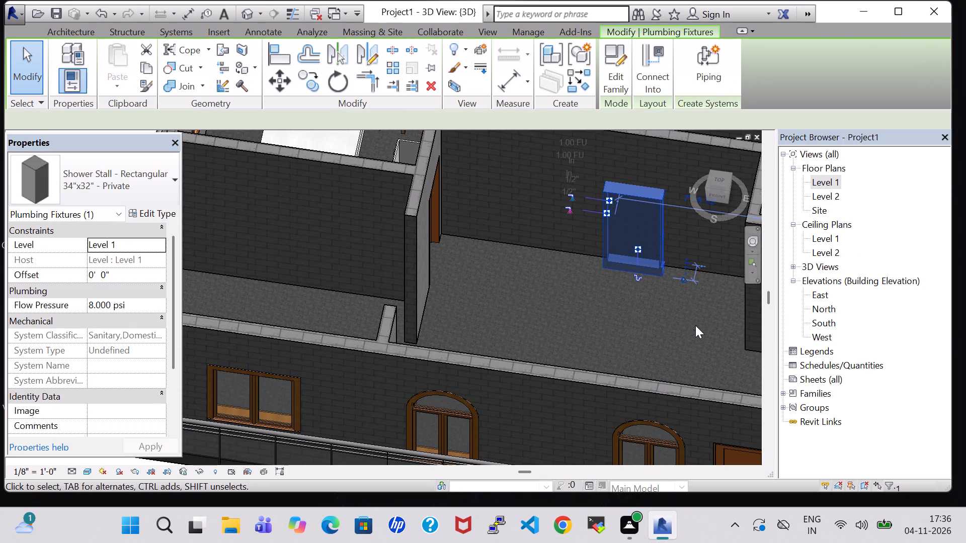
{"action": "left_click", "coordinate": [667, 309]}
Delete the rotated shower stall from the living room.
{"action": "left_click", "coordinate": [658, 202]}
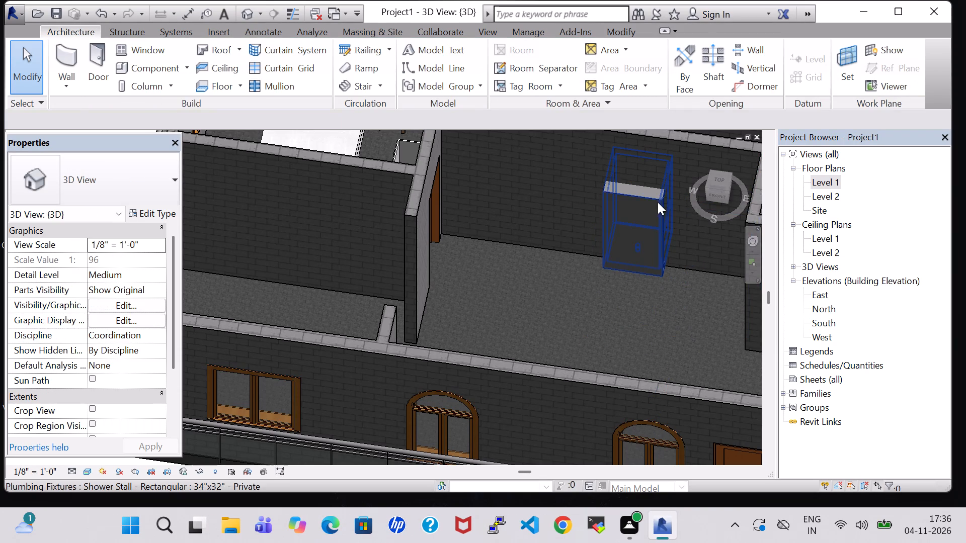
{"action": "key", "text": "Delete"}
Examine the loadable MEP plumbing fixture families for sinks, urinals and water closets.
{"action": "scroll", "coordinate": [511, 224], "scroll_direction": "down", "scroll_amount": 3}
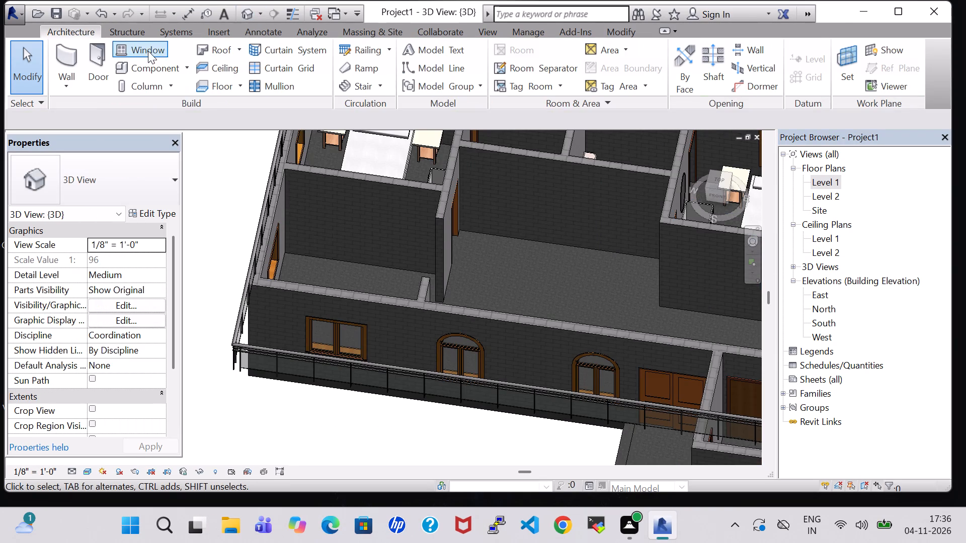
{"action": "left_click", "coordinate": [148, 62]}
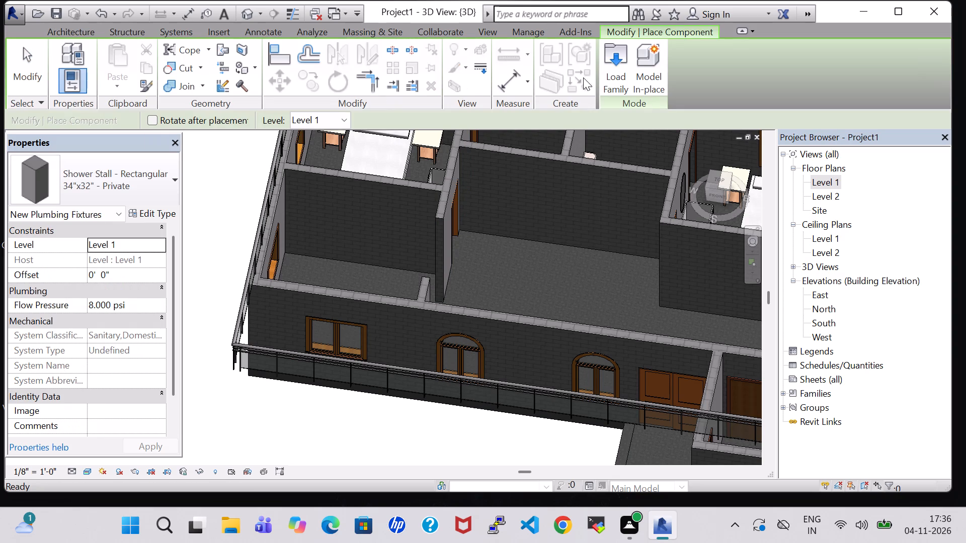
{"action": "left_click", "coordinate": [608, 75]}
{"action": "scroll", "coordinate": [409, 250], "scroll_direction": "down", "scroll_amount": 3}
{"action": "scroll", "coordinate": [431, 239], "scroll_direction": "up", "scroll_amount": 1}
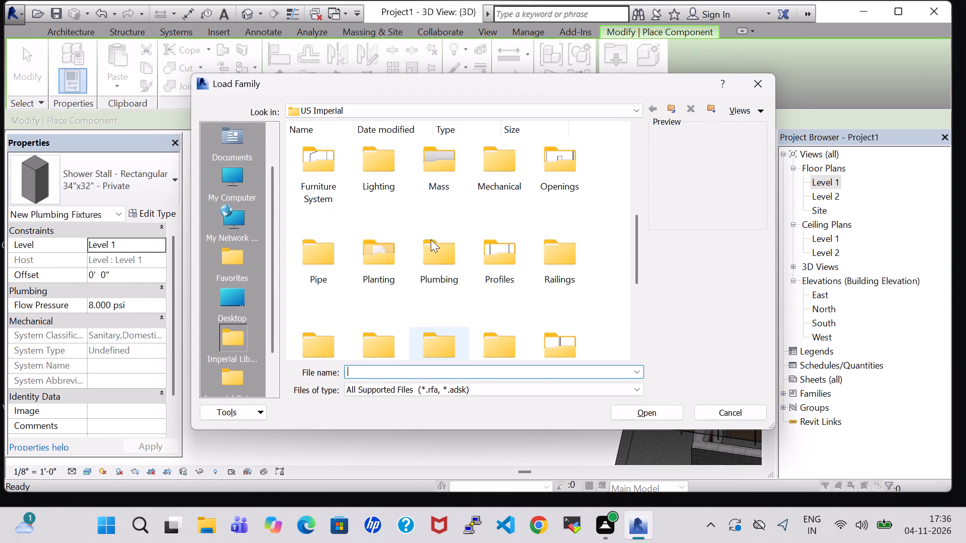
{"action": "double_click", "coordinate": [445, 251]}
{"action": "double_click", "coordinate": [373, 152]}
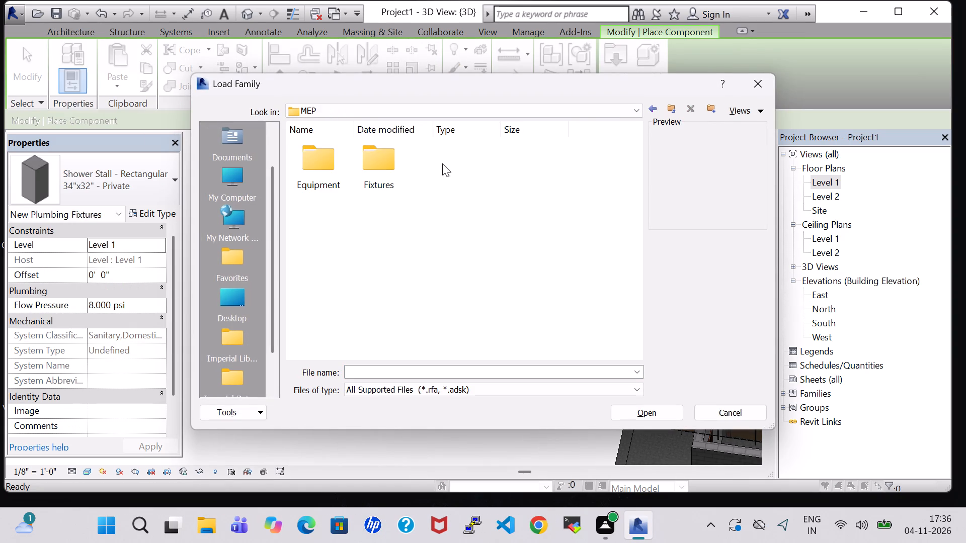
{"action": "double_click", "coordinate": [358, 167]}
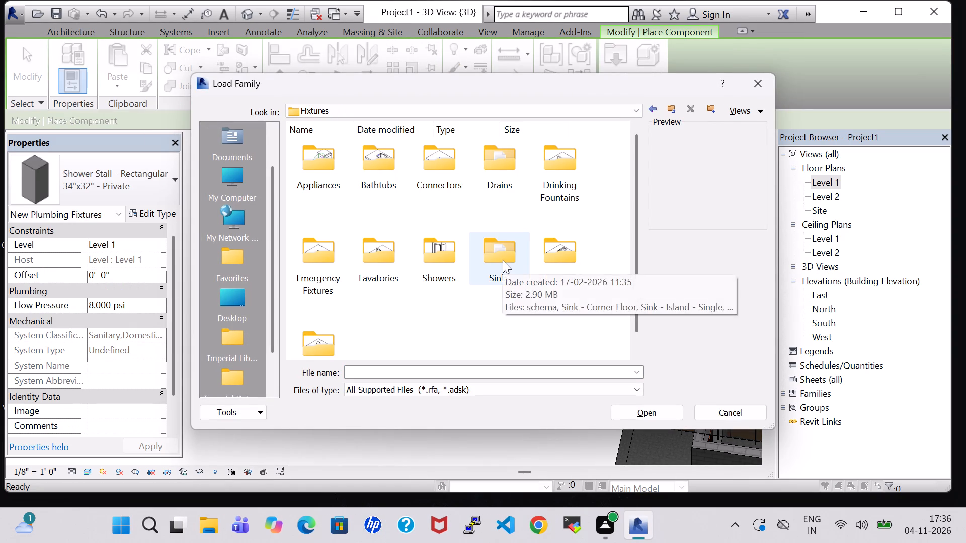
{"action": "double_click", "coordinate": [503, 260]}
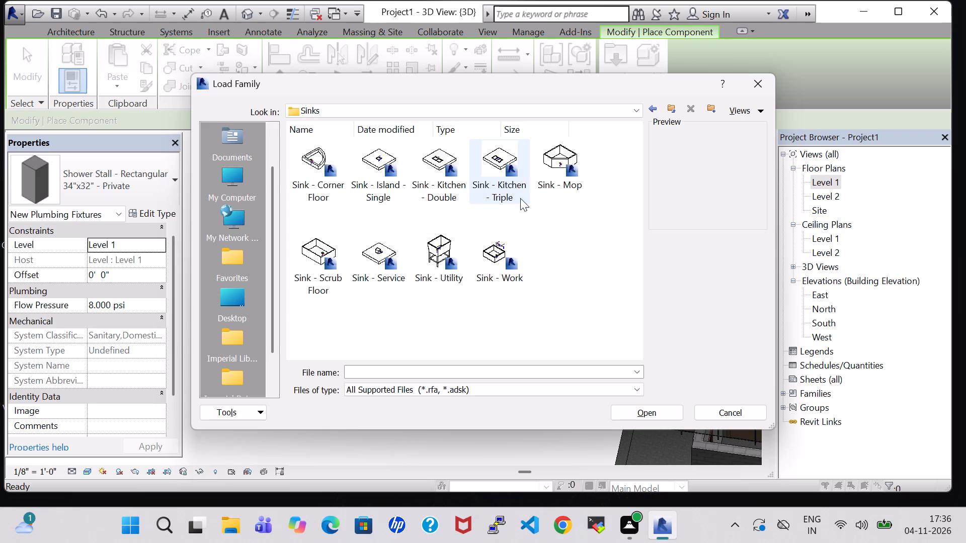
{"action": "left_click", "coordinate": [328, 255]}
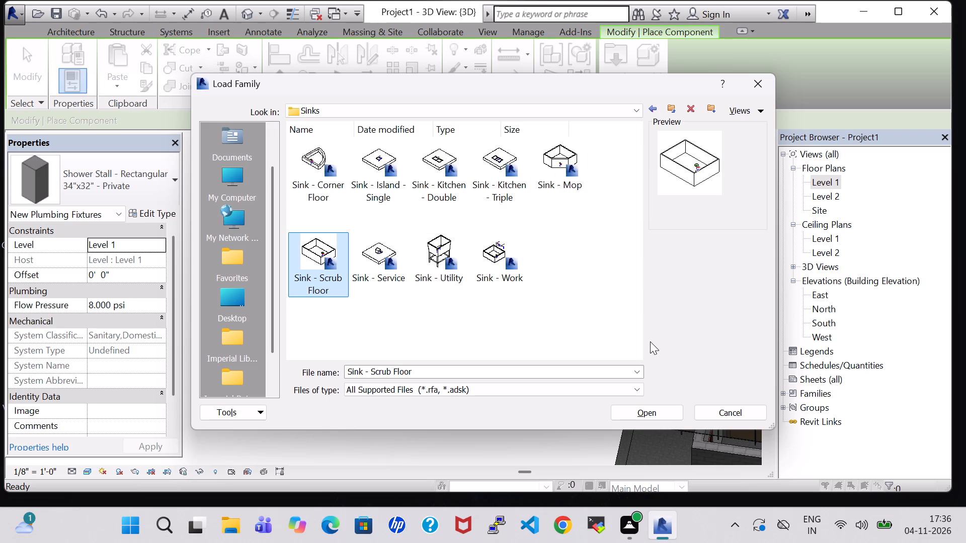
{"action": "left_click", "coordinate": [458, 250]}
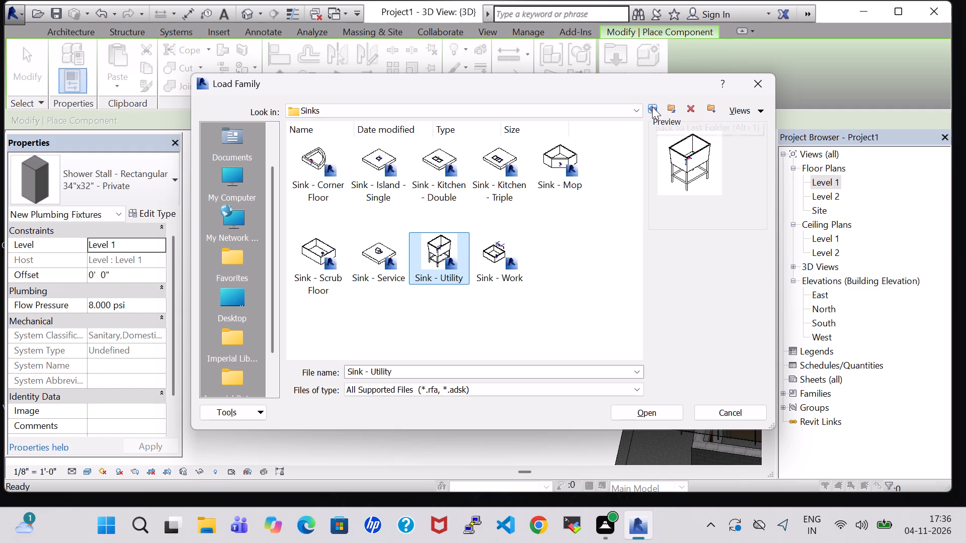
{"action": "left_click", "coordinate": [494, 250]}
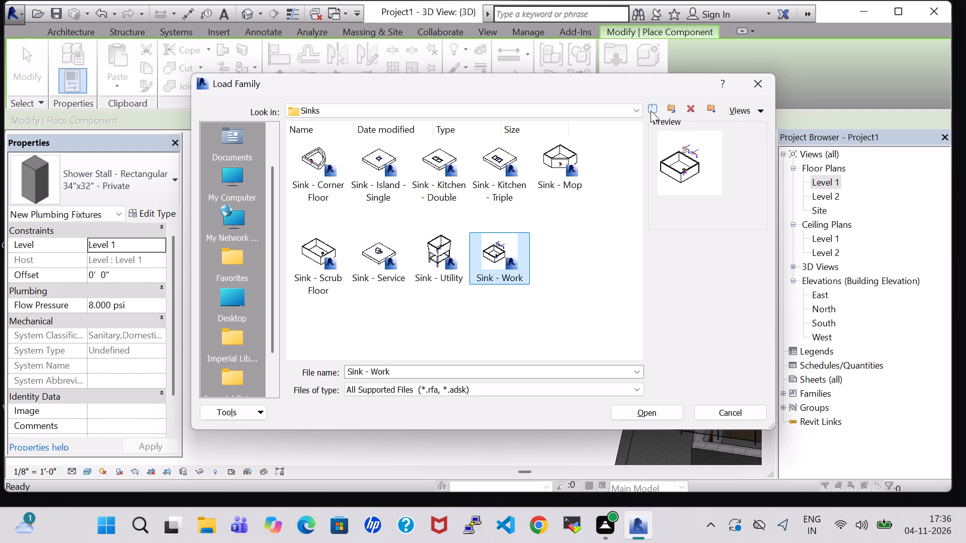
{"action": "left_click", "coordinate": [652, 109]}
{"action": "scroll", "coordinate": [405, 300], "scroll_direction": "down", "scroll_amount": 2}
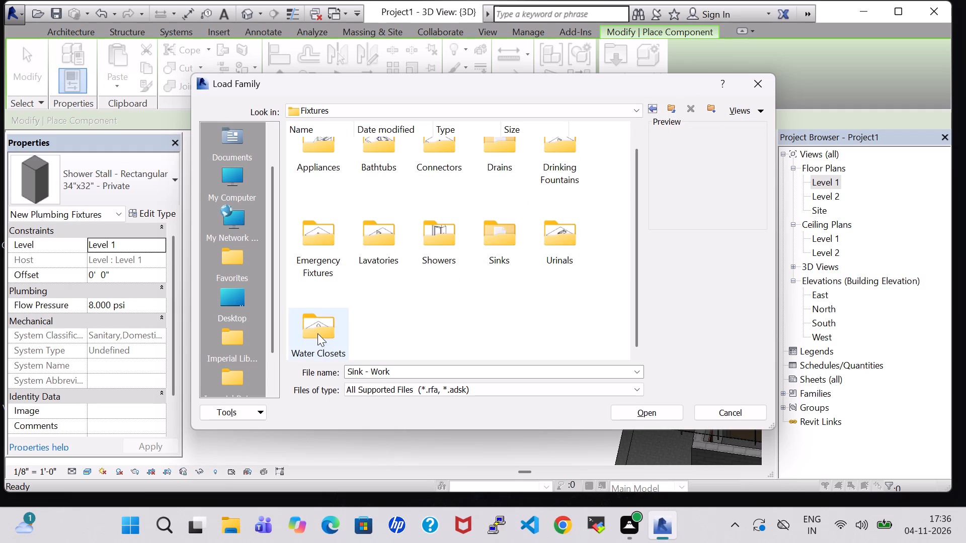
{"action": "double_click", "coordinate": [561, 248]}
{"action": "left_click", "coordinate": [653, 107]}
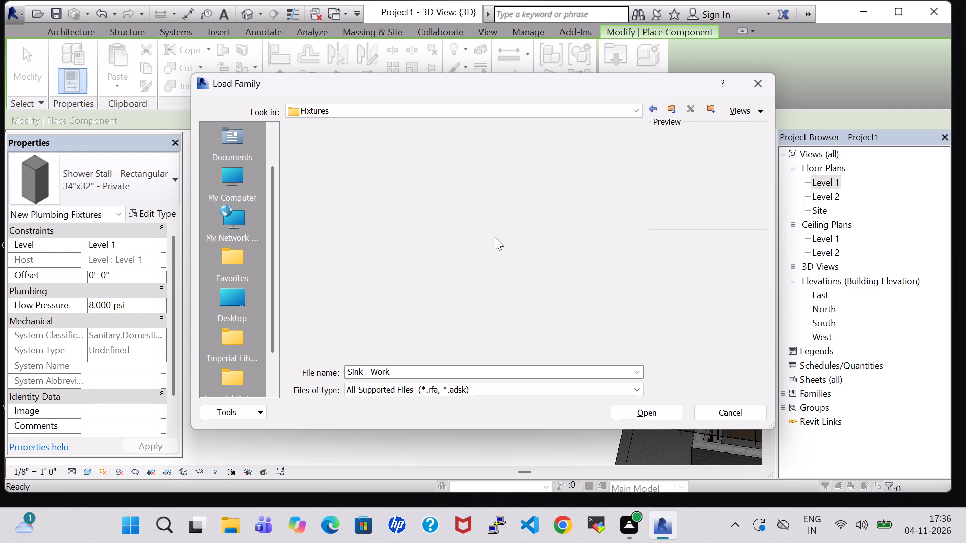
{"action": "double_click", "coordinate": [312, 340]}
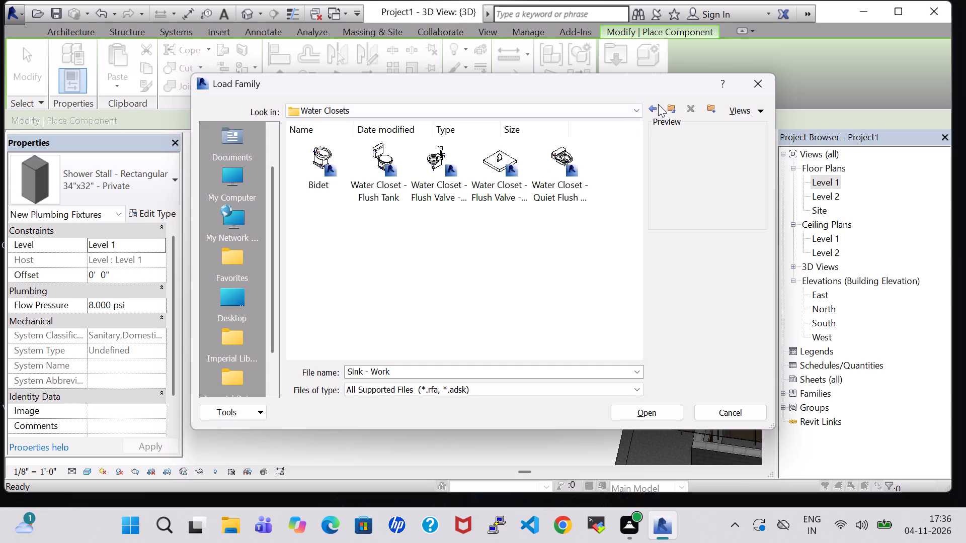
{"action": "left_click", "coordinate": [655, 103]}
{"action": "left_click", "coordinate": [655, 109]}
{"action": "left_click", "coordinate": [655, 109]}
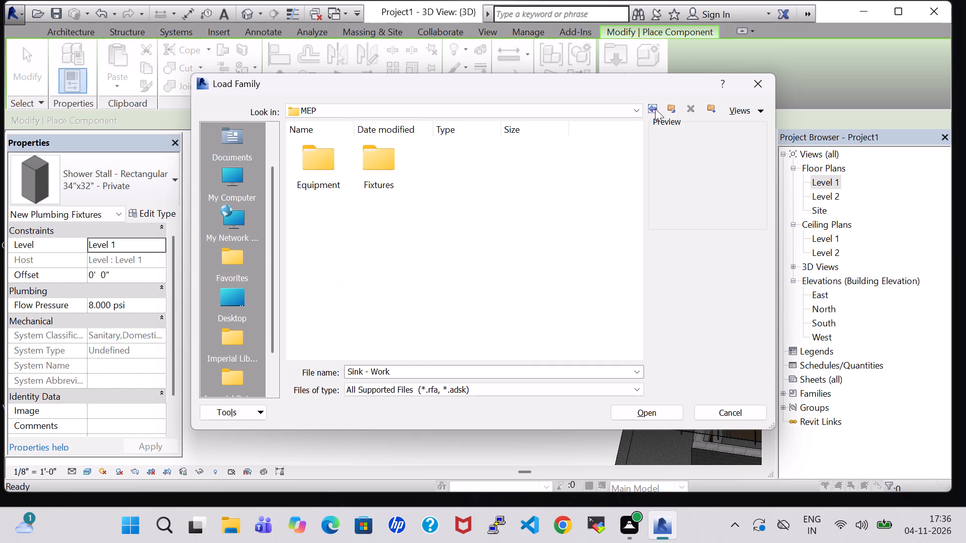
{"action": "left_click", "coordinate": [655, 109]}
Load the Tub-Free Standing-3D family from the Bathtubs folder of the architectural plumbing fixtures library.
{"action": "double_click", "coordinate": [334, 175]}
{"action": "double_click", "coordinate": [392, 157]}
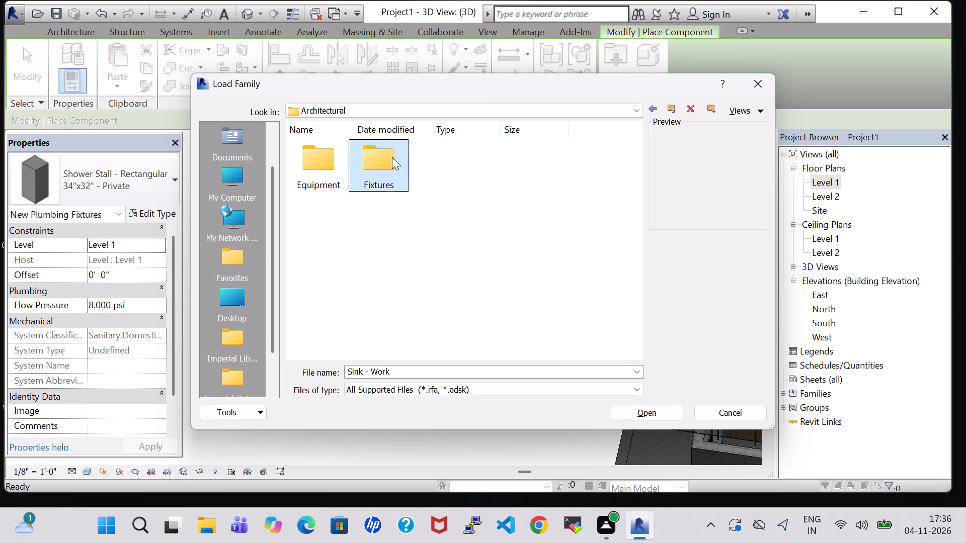
{"action": "scroll", "coordinate": [434, 222], "scroll_direction": "down", "scroll_amount": 1}
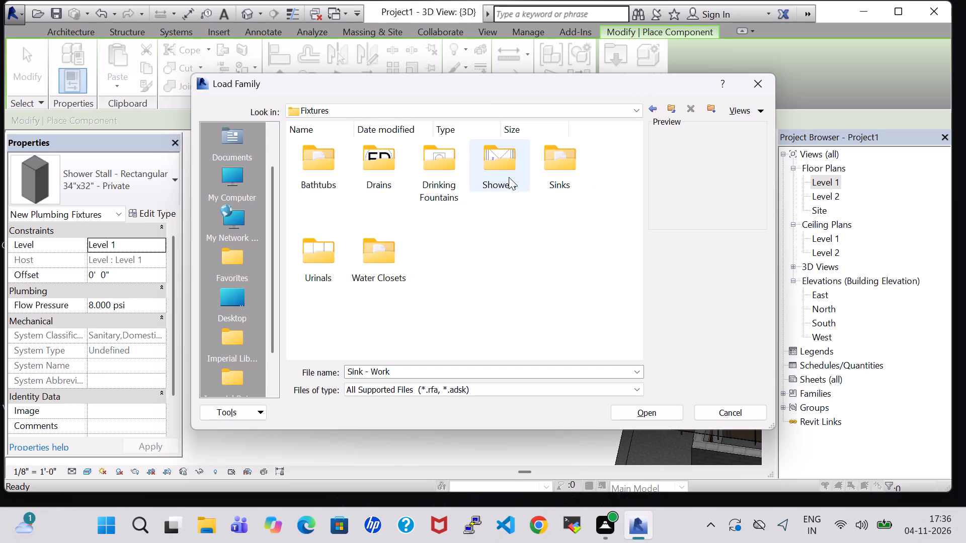
{"action": "double_click", "coordinate": [500, 173]}
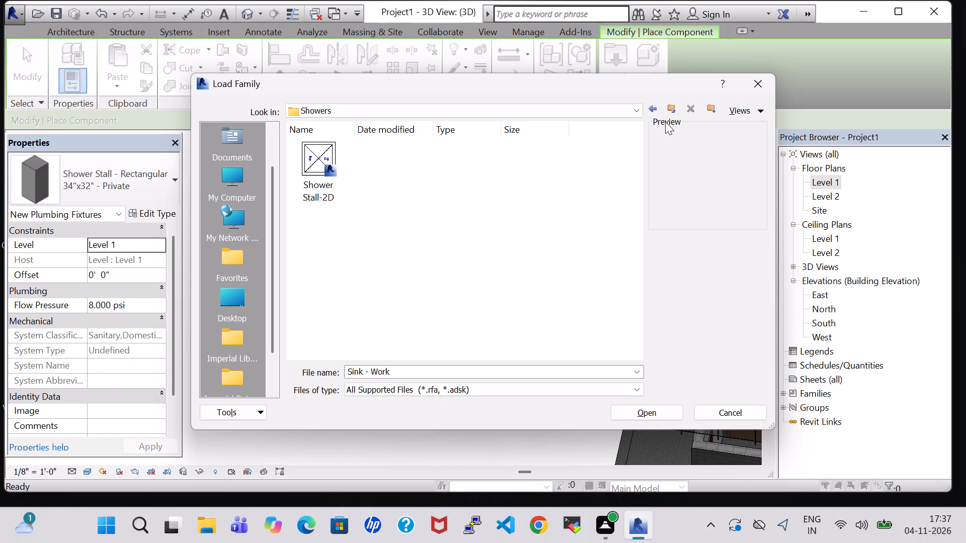
{"action": "left_click", "coordinate": [653, 109]}
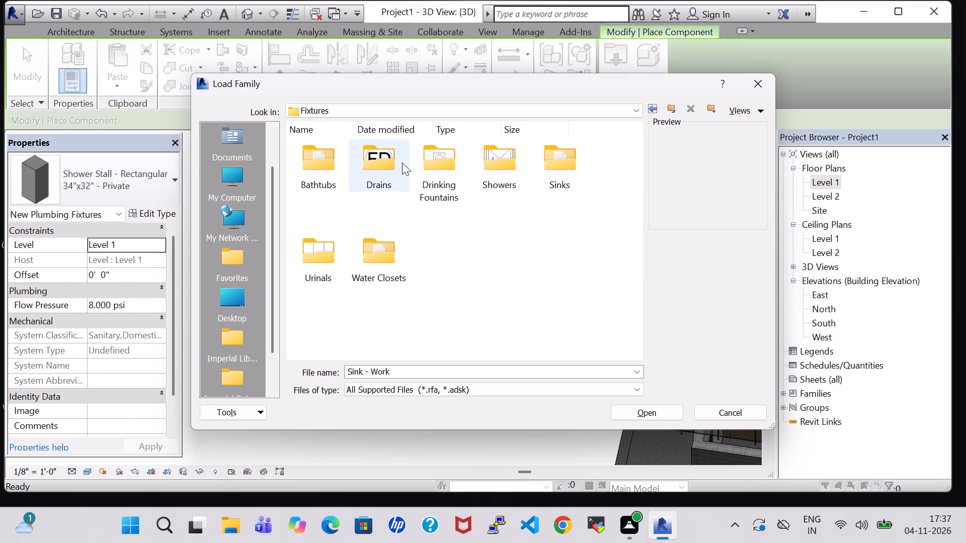
{"action": "double_click", "coordinate": [324, 162]}
{"action": "left_click", "coordinate": [389, 161]}
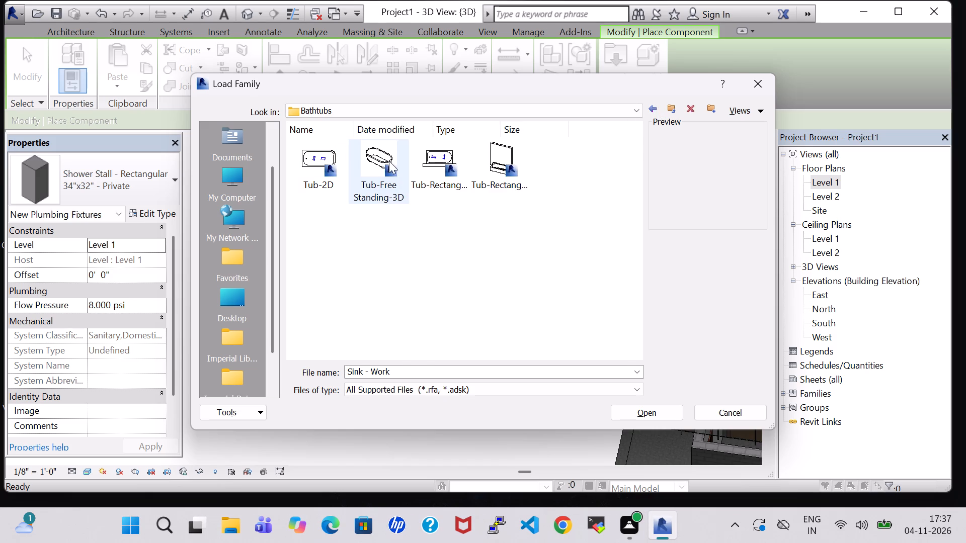
{"action": "left_click", "coordinate": [669, 410]}
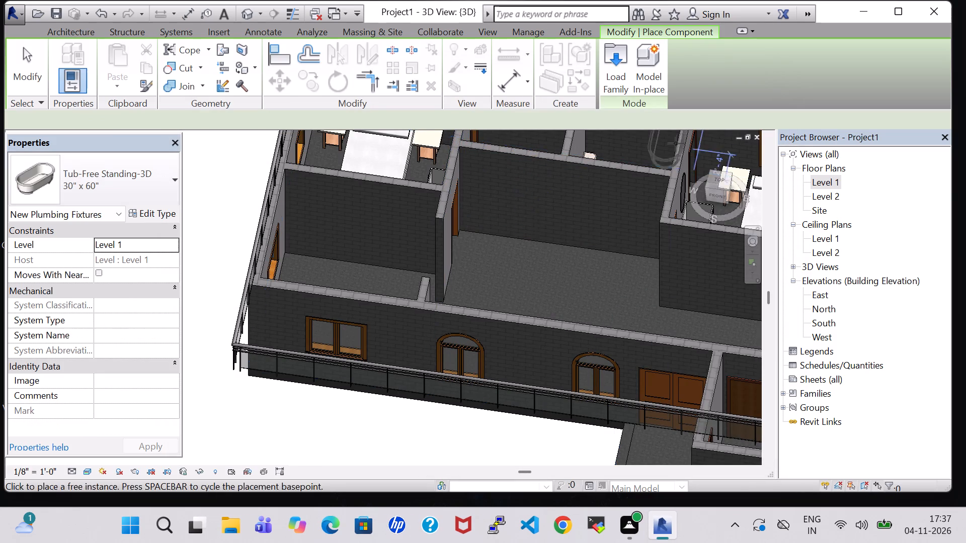
In the Level 1 floor plan, place a Tub-Free Standing-3D 30" x 60" in the west bathroom.
{"action": "double_click", "coordinate": [829, 181]}
{"action": "scroll", "coordinate": [468, 260], "scroll_direction": "down", "scroll_amount": 1}
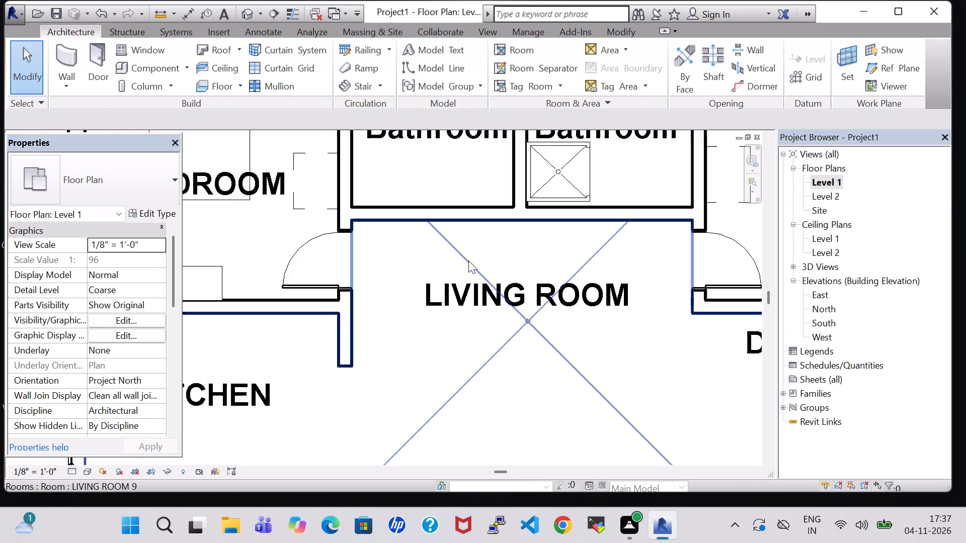
{"action": "scroll", "coordinate": [468, 260], "scroll_direction": "down", "scroll_amount": 2}
{"action": "middle_click_drag", "start_coordinate": [474, 311], "coordinate": [458, 369]}
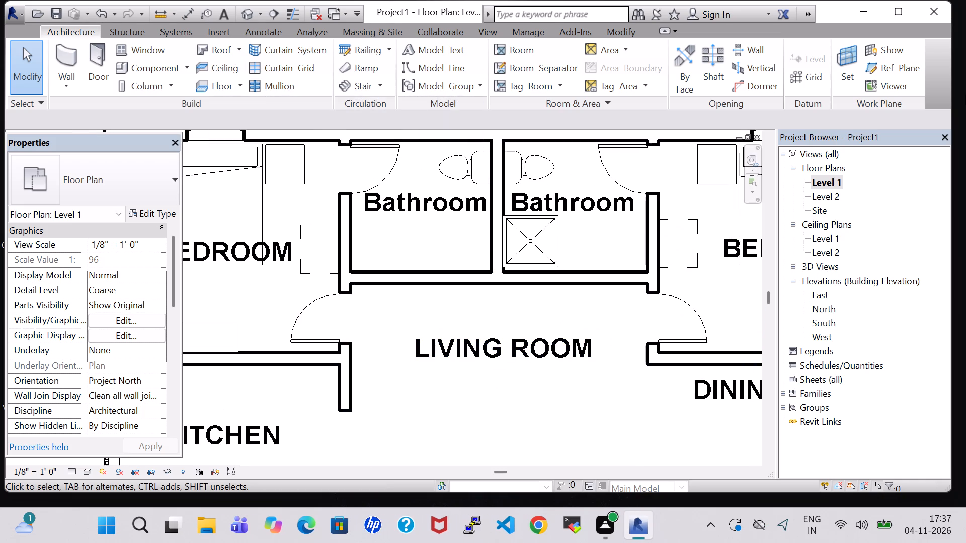
{"action": "left_click", "coordinate": [150, 71]}
{"action": "middle_click_drag", "start_coordinate": [405, 258], "coordinate": [417, 264]}
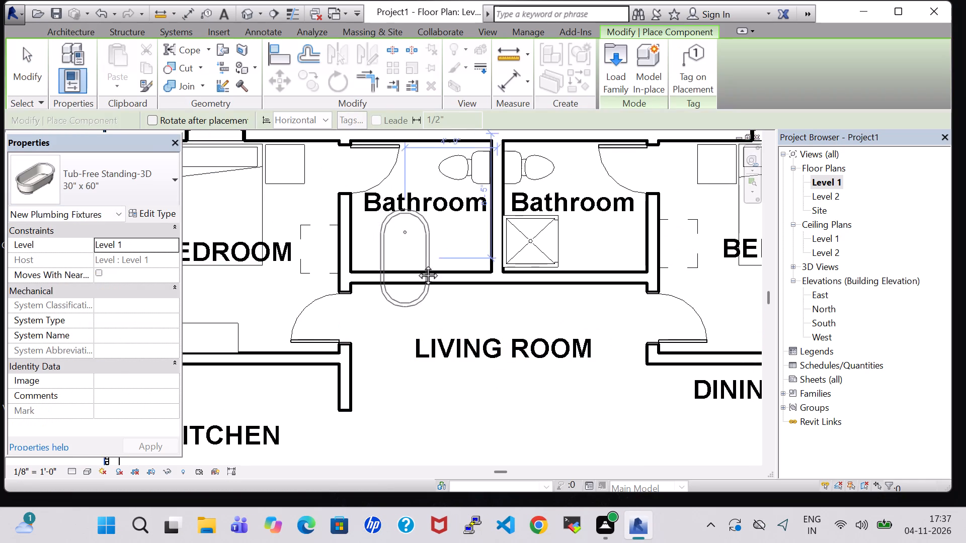
{"action": "middle_click_drag", "start_coordinate": [417, 264], "coordinate": [417, 354]}
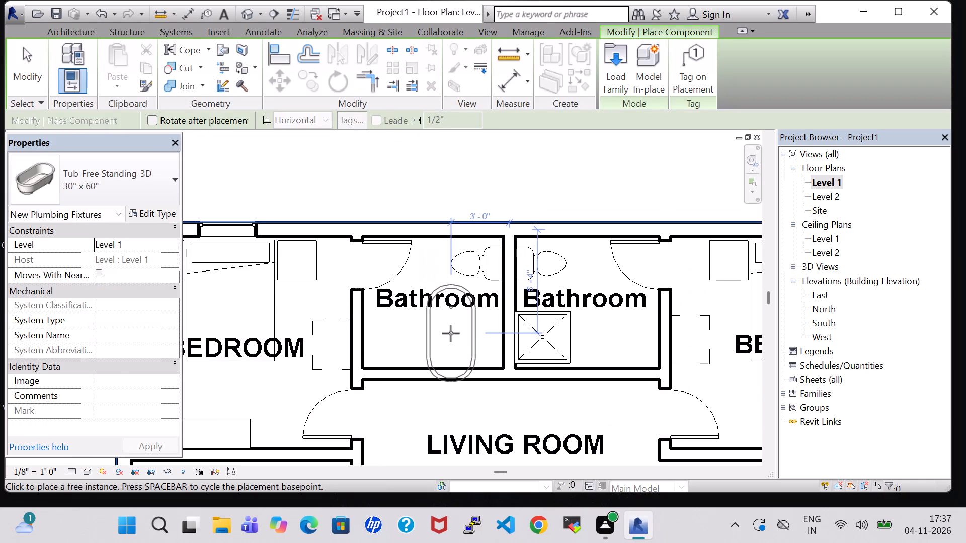
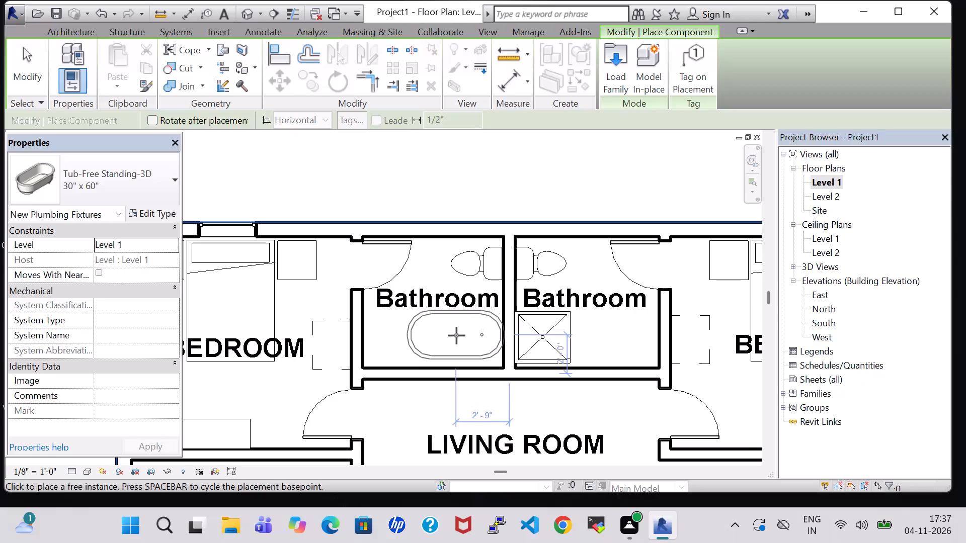
Place a 30" x 60" free-standing tub in the west bathroom and another, rotated 180°, against the dividing wall in the east bathroom.
{"action": "left_click", "coordinate": [456, 335]}
{"action": "key", "text": "space"}
{"action": "key", "text": "space"}
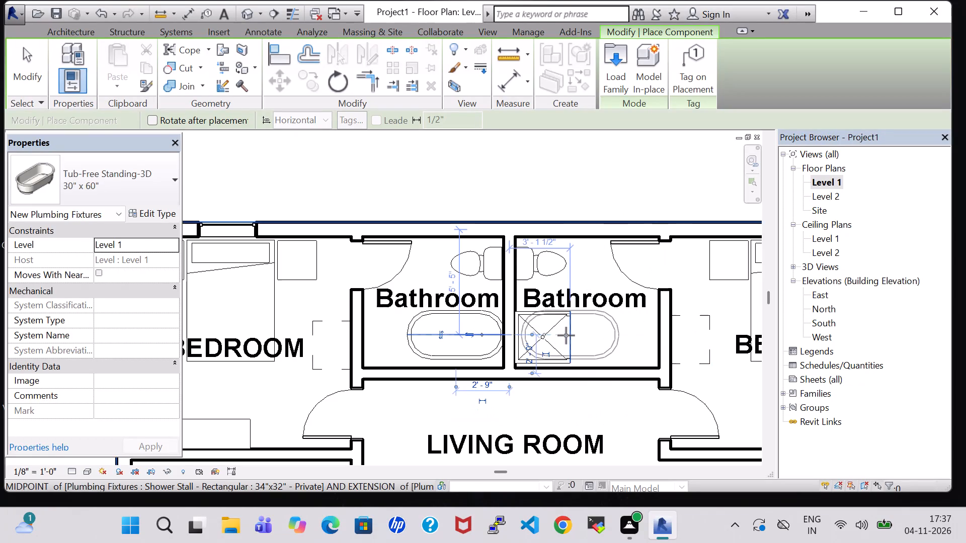
{"action": "left_click", "coordinate": [562, 341]}
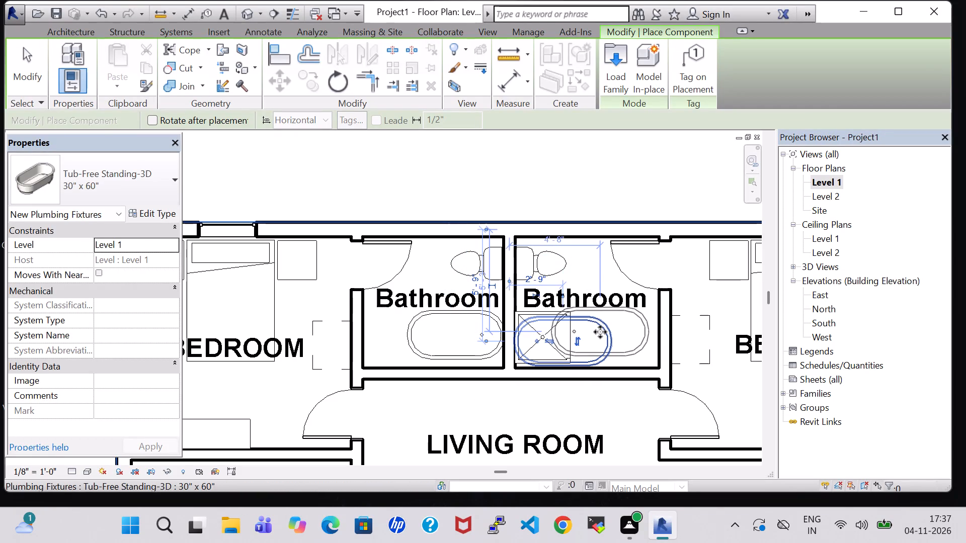
{"action": "key", "text": "Escape"}
{"action": "key", "text": "Escape"}
Delete the rectangular shower stall from the east bathroom.
{"action": "left_click", "coordinate": [553, 312]}
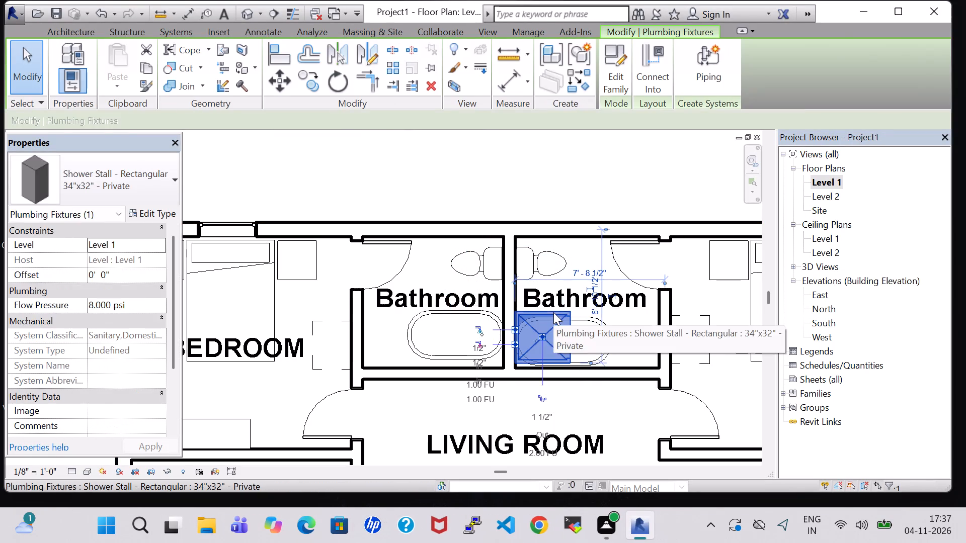
{"action": "key", "text": "Delete"}
Adjust the east bathroom's tub so it sits inside the room against the dividing wall, just clear of the south wall.
{"action": "left_click", "coordinate": [566, 323]}
{"action": "key", "text": "Up"}
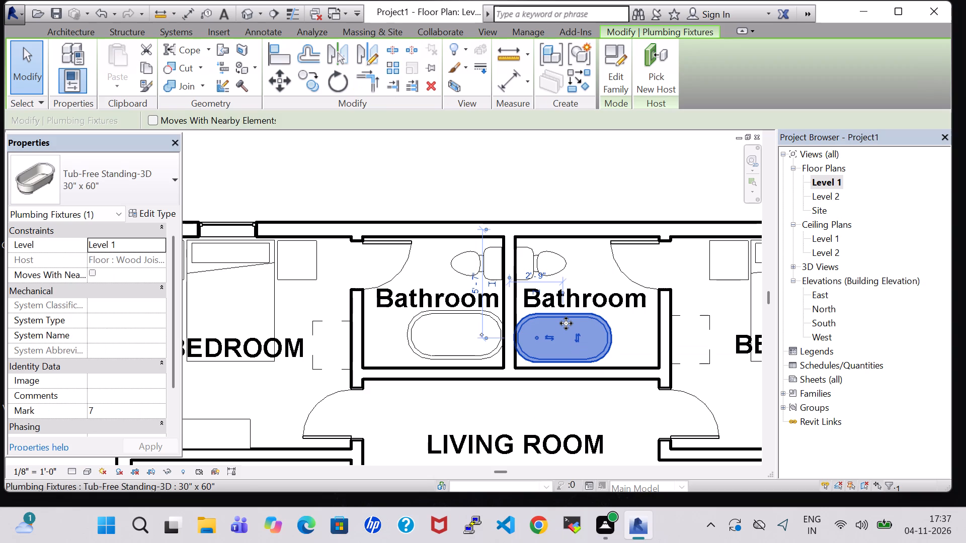
{"action": "key", "text": "Right"}
{"action": "left_click_drag", "start_coordinate": [566, 323], "coordinate": [540, 331]}
{"action": "left_click", "coordinate": [464, 348]}
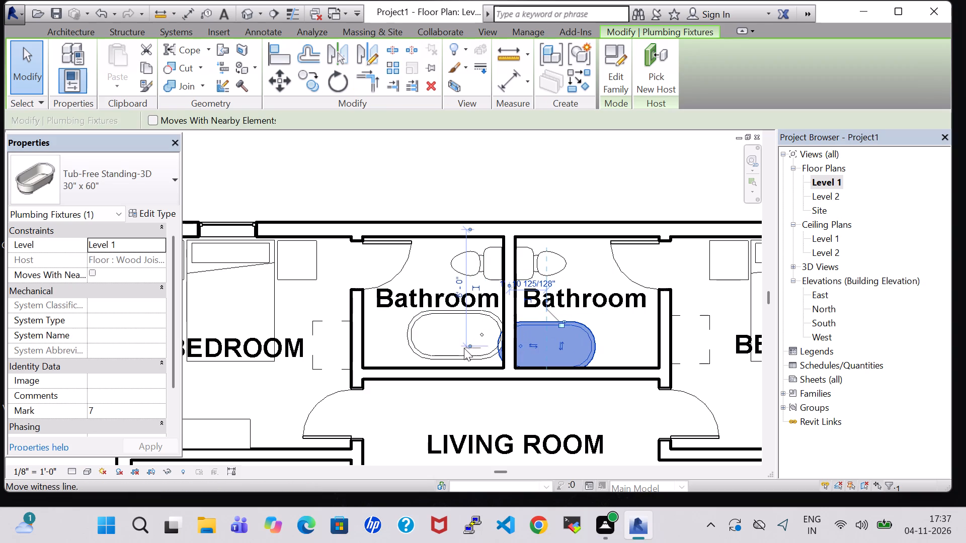
{"action": "key", "text": "Right"}
{"action": "key", "text": "Right"}
{"action": "key", "text": "Right"}
{"action": "key", "text": "Right"}
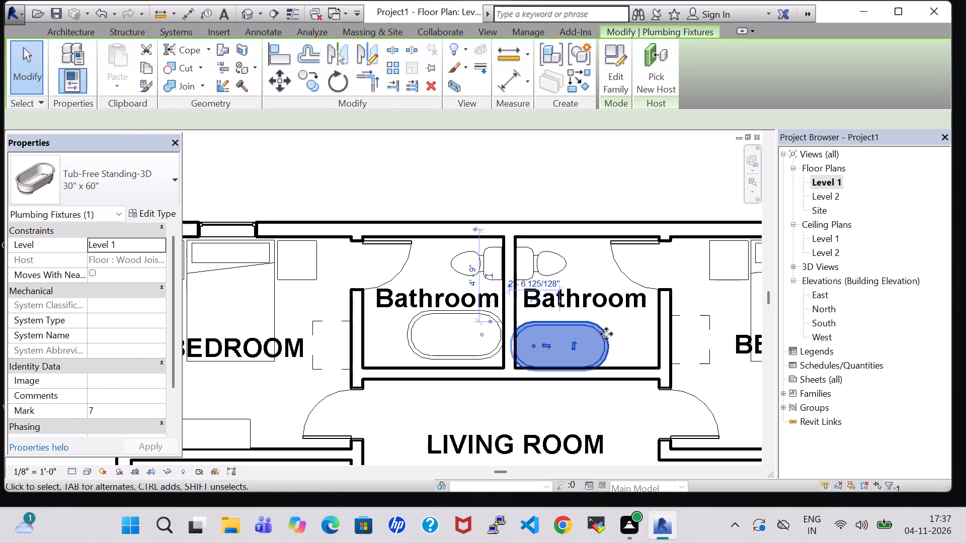
{"action": "key", "text": "Right"}
{"action": "key", "text": "Right"}
{"action": "key", "text": "Up"}
{"action": "key", "text": "Left"}
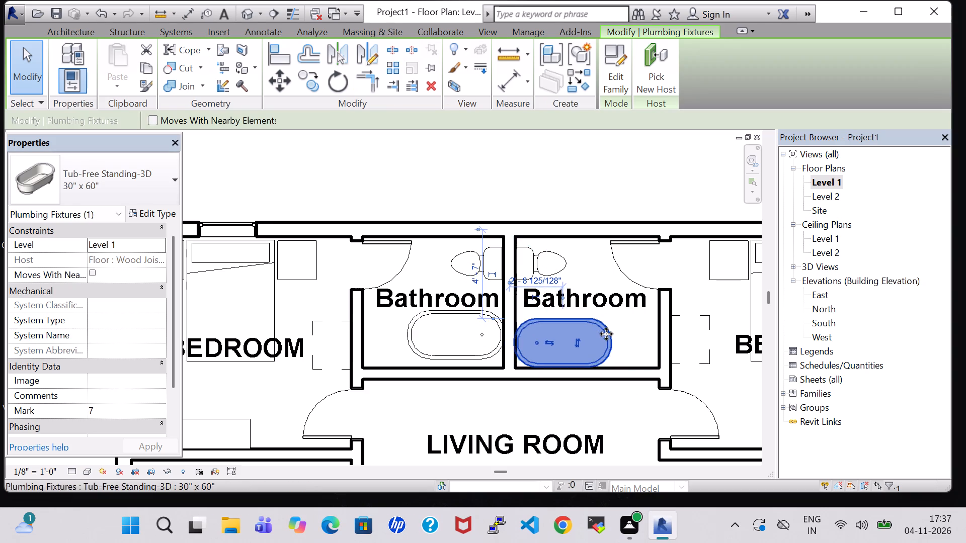
{"action": "key", "text": "Up"}
{"action": "key", "text": "Up"}
{"action": "key", "text": "Down"}
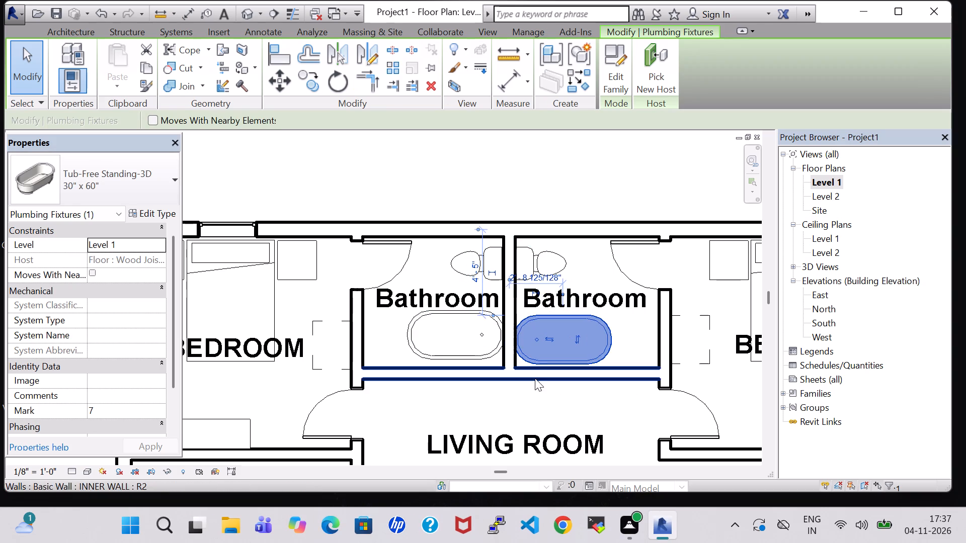
Nudge the west bathroom's tub slightly south, keeping it against the dividing wall.
{"action": "left_click", "coordinate": [437, 330]}
{"action": "key", "text": "Left"}
{"action": "key", "text": "Down"}
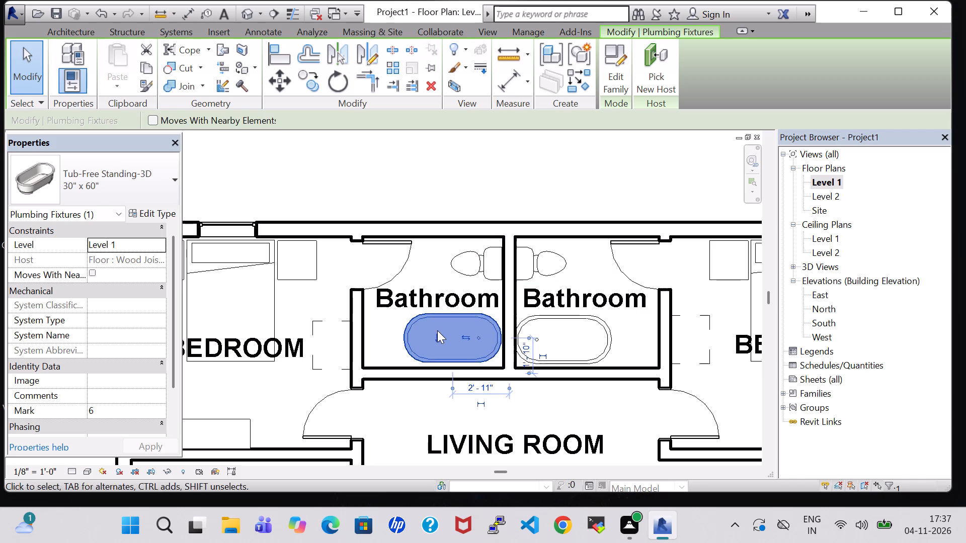
{"action": "key", "text": "Down"}
{"action": "key", "text": "Right"}
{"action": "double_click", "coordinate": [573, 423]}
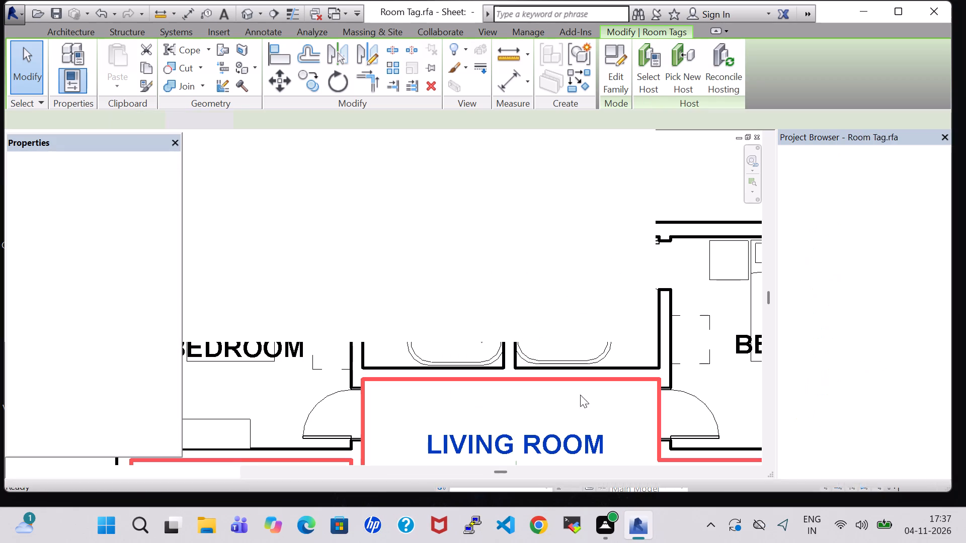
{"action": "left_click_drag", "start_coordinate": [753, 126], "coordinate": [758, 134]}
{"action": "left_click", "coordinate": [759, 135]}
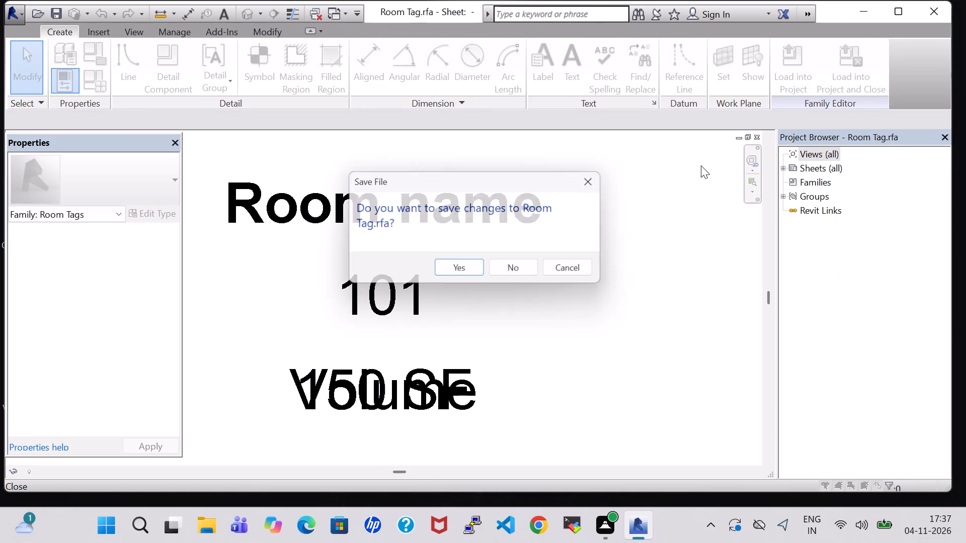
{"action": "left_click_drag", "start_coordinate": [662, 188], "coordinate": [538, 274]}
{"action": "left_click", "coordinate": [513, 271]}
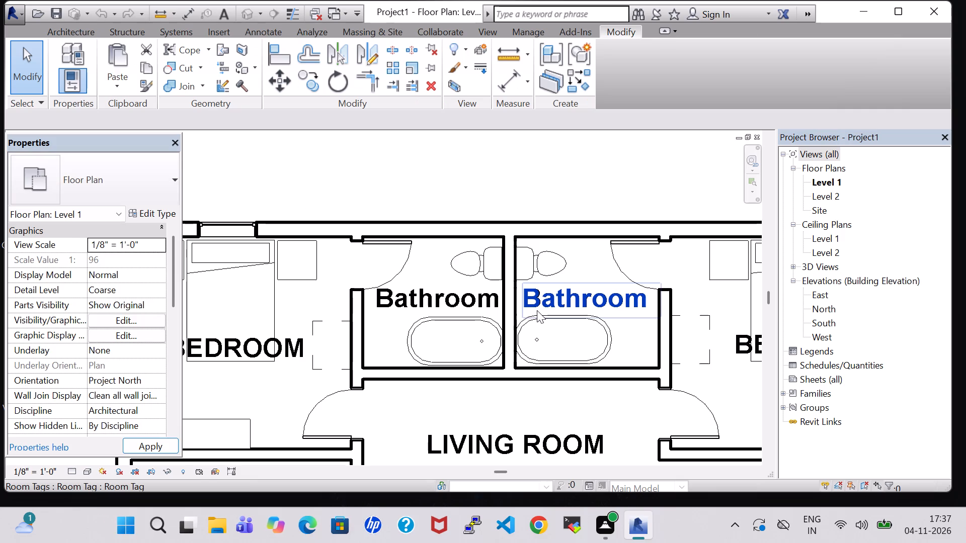
Nudge the east bathroom's tub slightly south to line it up with the tub in the west bathroom.
{"action": "scroll", "coordinate": [537, 310], "scroll_direction": "down", "scroll_amount": 2}
{"action": "left_click", "coordinate": [543, 188]}
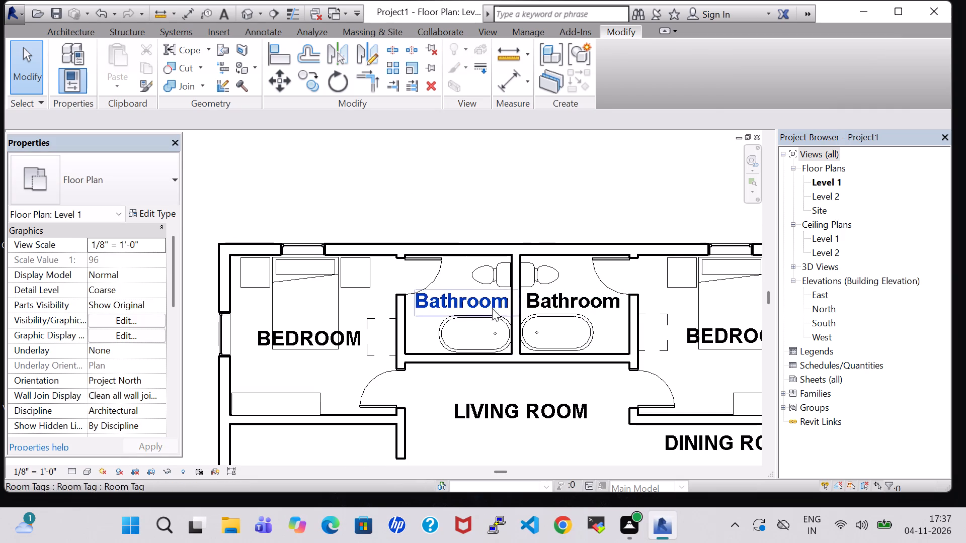
{"action": "scroll", "coordinate": [485, 327], "scroll_direction": "up", "scroll_amount": 5}
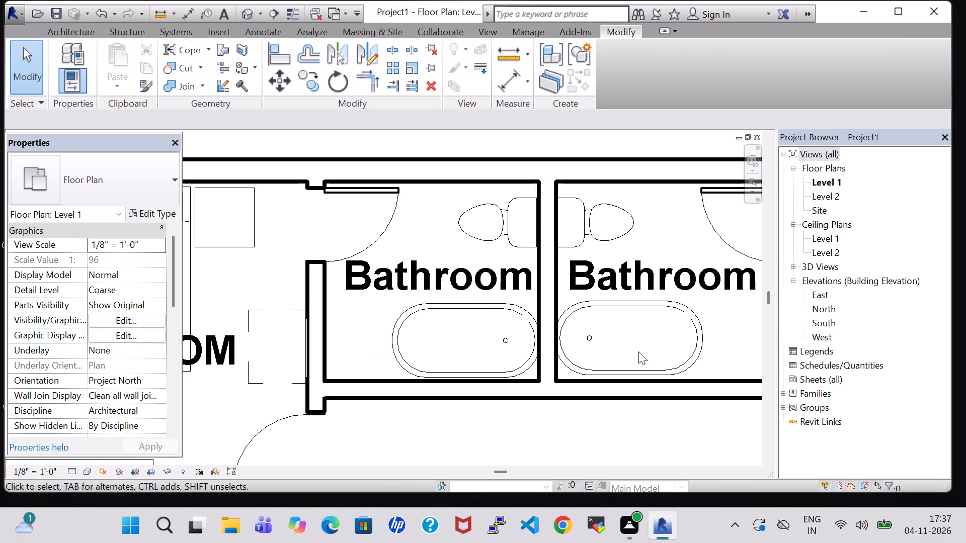
{"action": "left_click", "coordinate": [640, 352]}
{"action": "left_click", "coordinate": [640, 357]}
{"action": "left_click", "coordinate": [640, 366]}
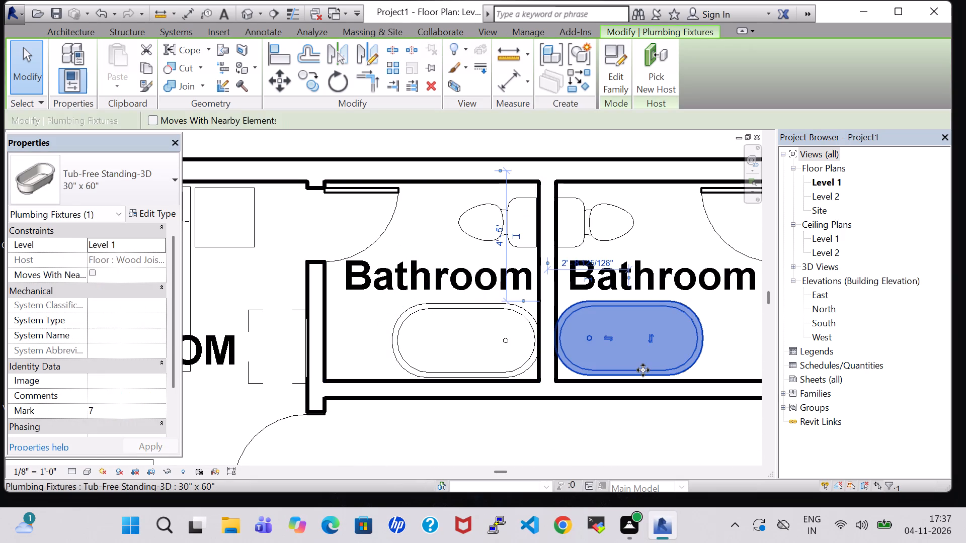
{"action": "key", "text": "Down"}
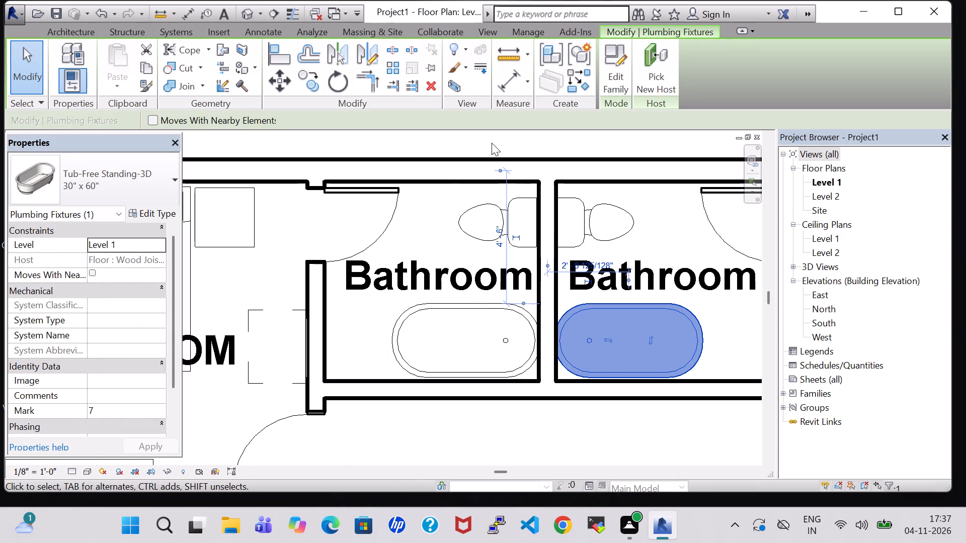
{"action": "left_click", "coordinate": [489, 138]}
Load the Sink Vanity-Square family from the Sinks folder of the architectural plumbing fixtures library.
{"action": "left_click", "coordinate": [73, 30]}
{"action": "left_click", "coordinate": [143, 64]}
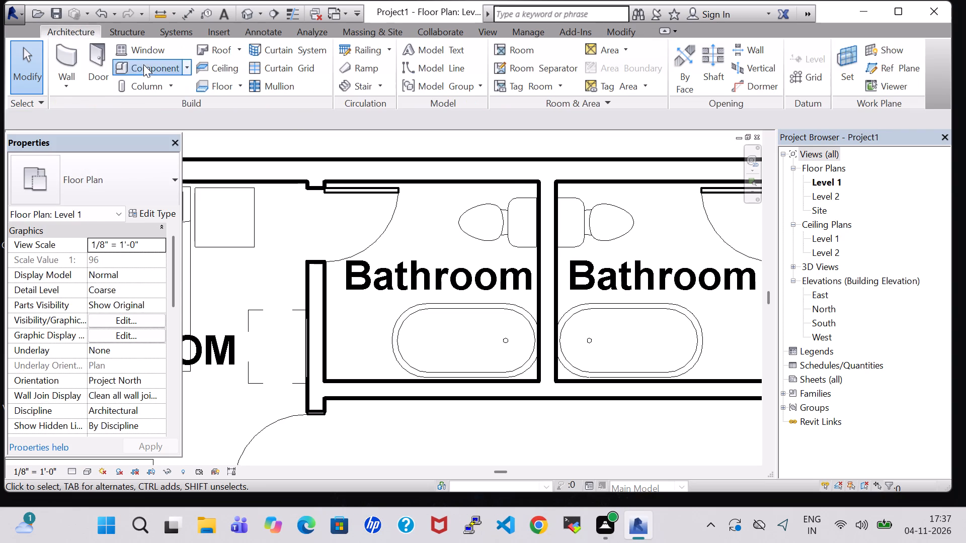
{"action": "left_click", "coordinate": [616, 73]}
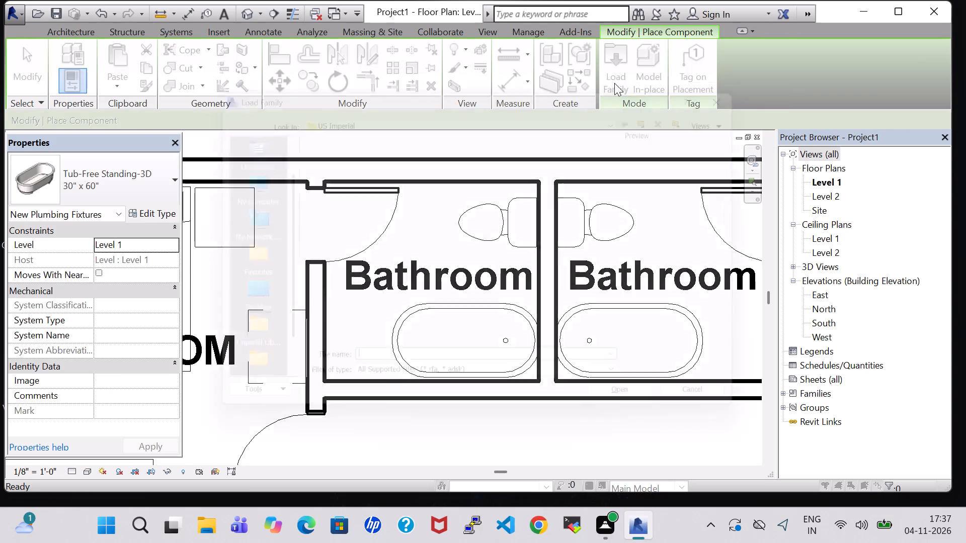
{"action": "scroll", "coordinate": [576, 229], "scroll_direction": "down", "scroll_amount": 3}
{"action": "scroll", "coordinate": [458, 227], "scroll_direction": "up", "scroll_amount": 1}
{"action": "double_click", "coordinate": [438, 247]}
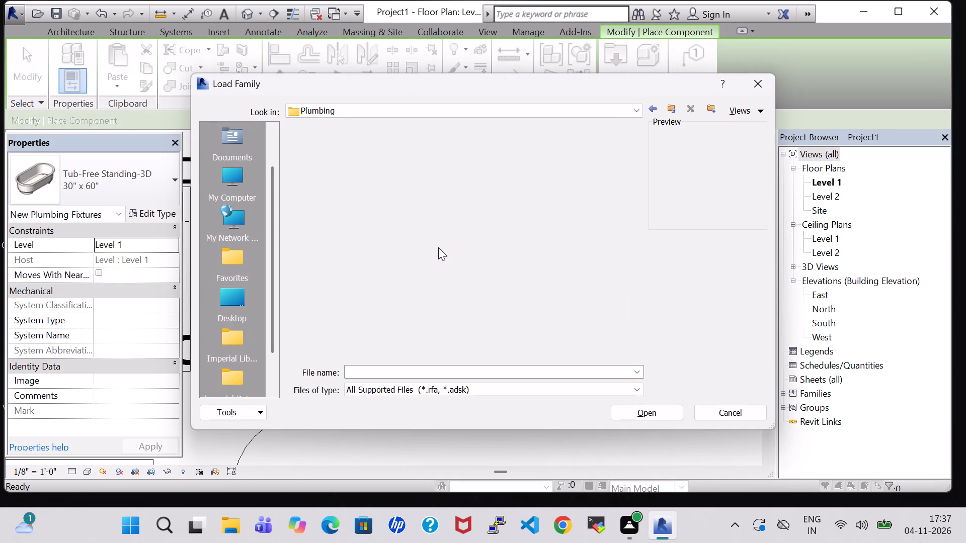
{"action": "double_click", "coordinate": [286, 184]}
{"action": "double_click", "coordinate": [309, 168]}
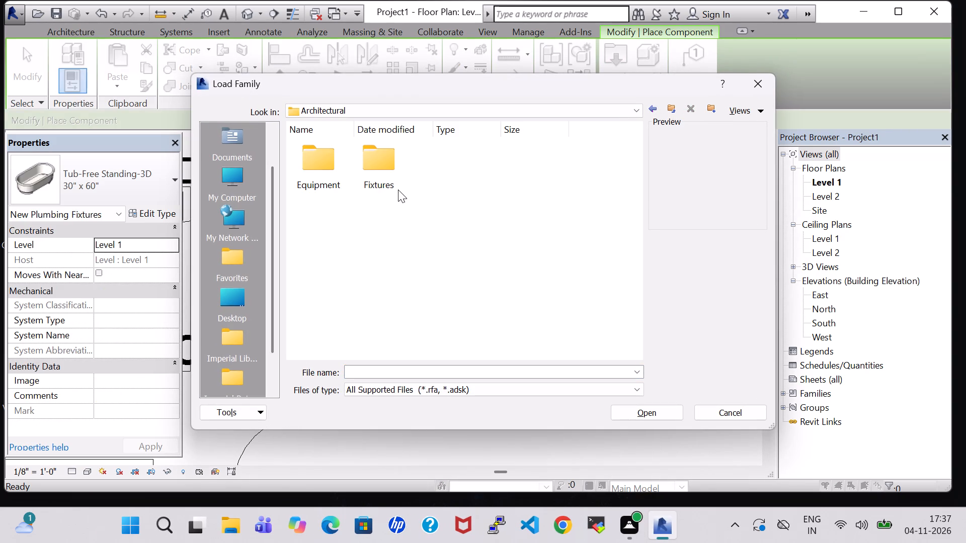
{"action": "double_click", "coordinate": [381, 165]}
{"action": "double_click", "coordinate": [377, 165]}
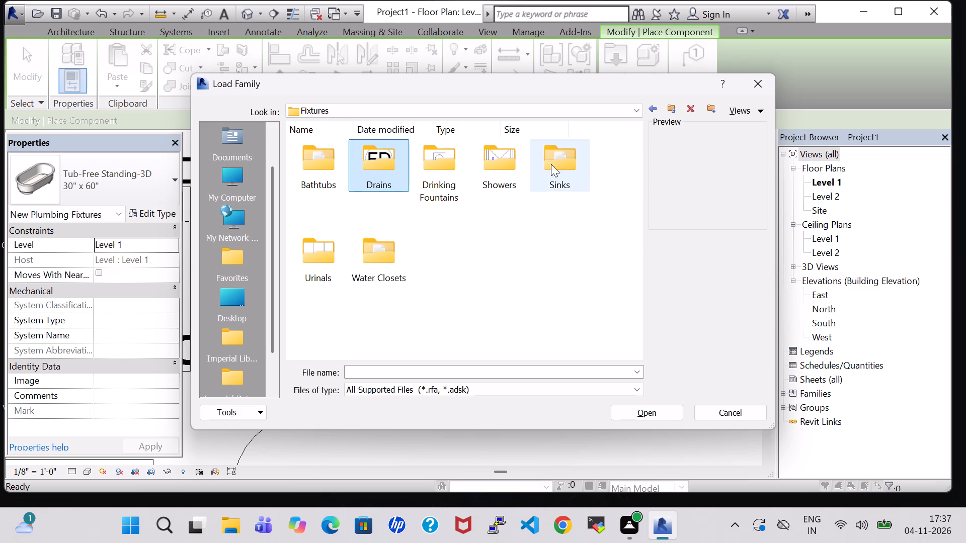
{"action": "double_click", "coordinate": [559, 168]}
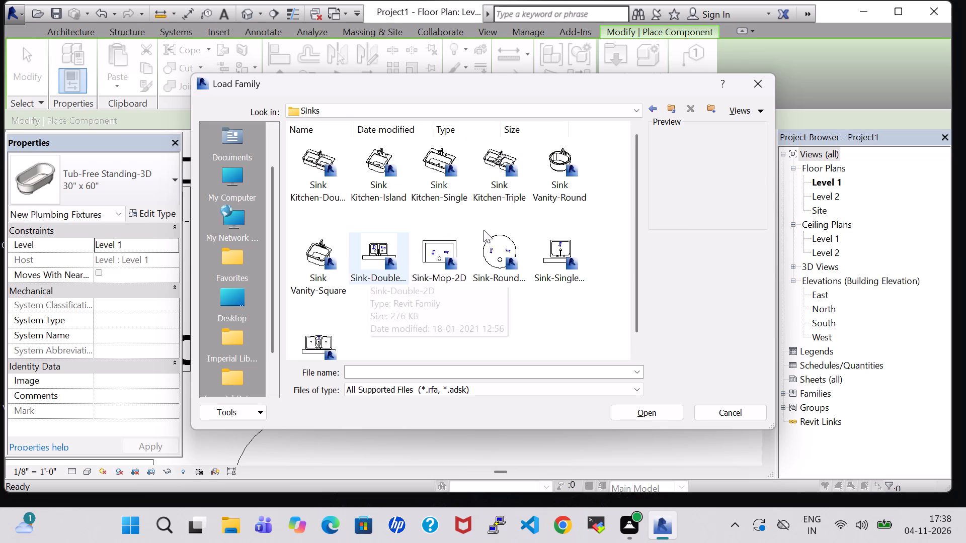
{"action": "left_click", "coordinate": [332, 255]}
{"action": "left_click", "coordinate": [659, 413]}
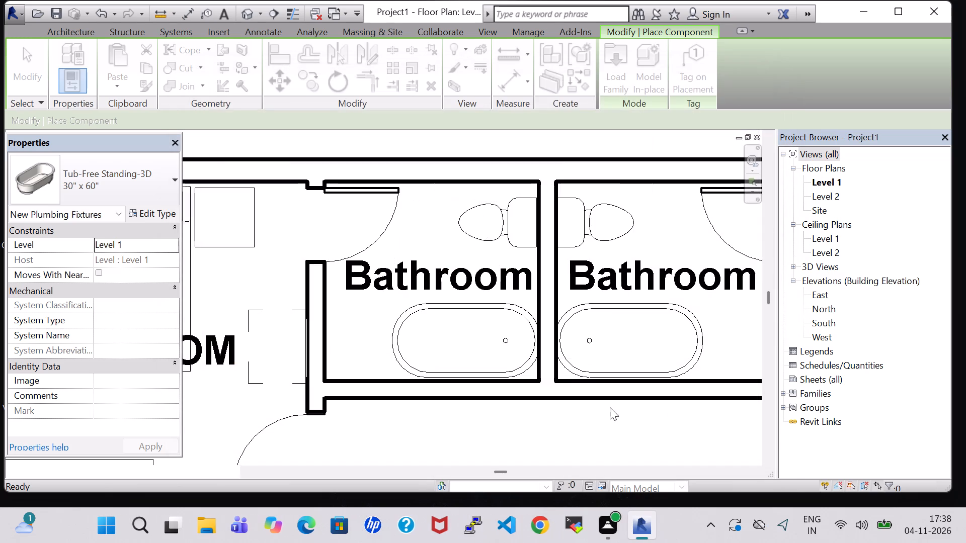
Place a Sink Vanity-Square 20" x 18" in the west bathroom's southwest corner, rotated so its faucet faces the south wall.
{"action": "scroll", "coordinate": [389, 322], "scroll_direction": "up", "scroll_amount": 5}
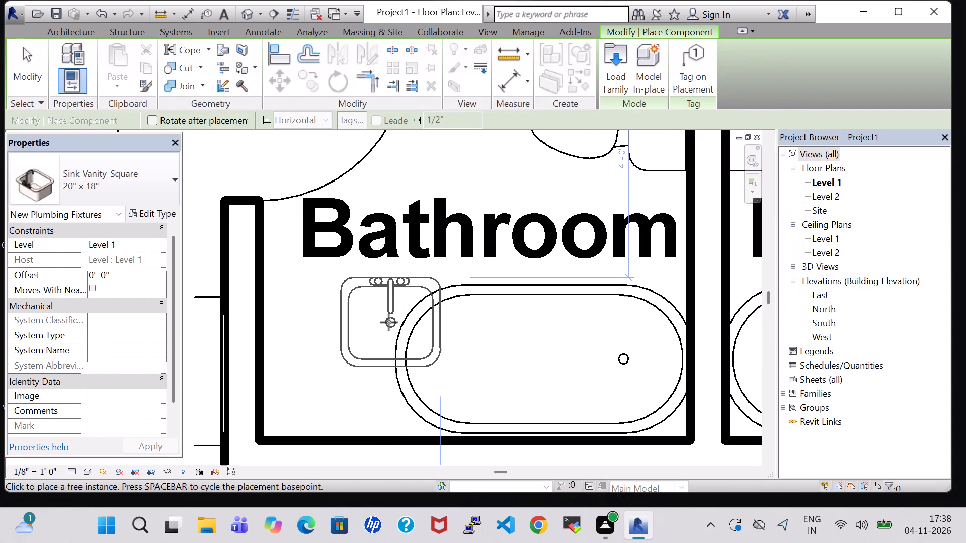
{"action": "scroll", "coordinate": [389, 322], "scroll_direction": "up", "scroll_amount": 3}
{"action": "key", "text": "space"}
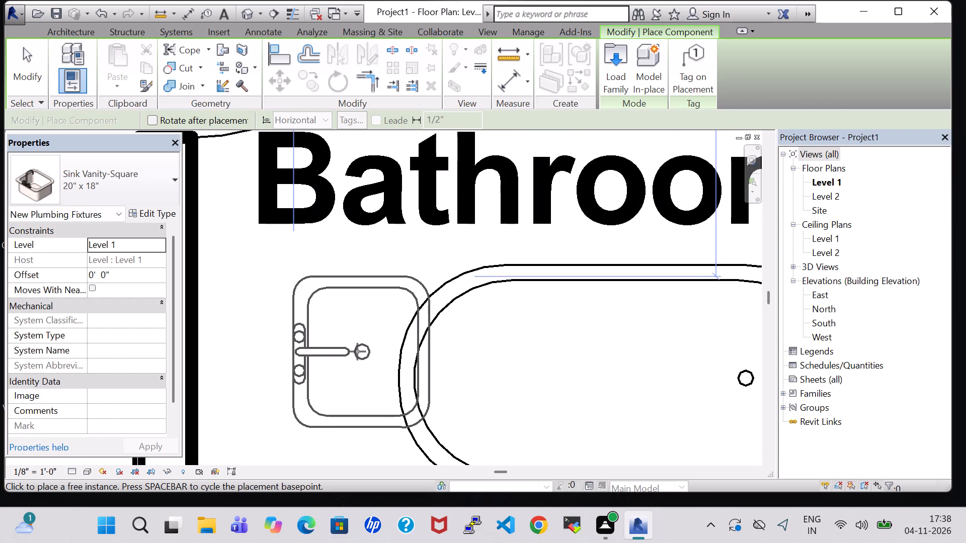
{"action": "key", "text": "space"}
{"action": "middle_click_drag", "start_coordinate": [350, 351], "coordinate": [518, 169]}
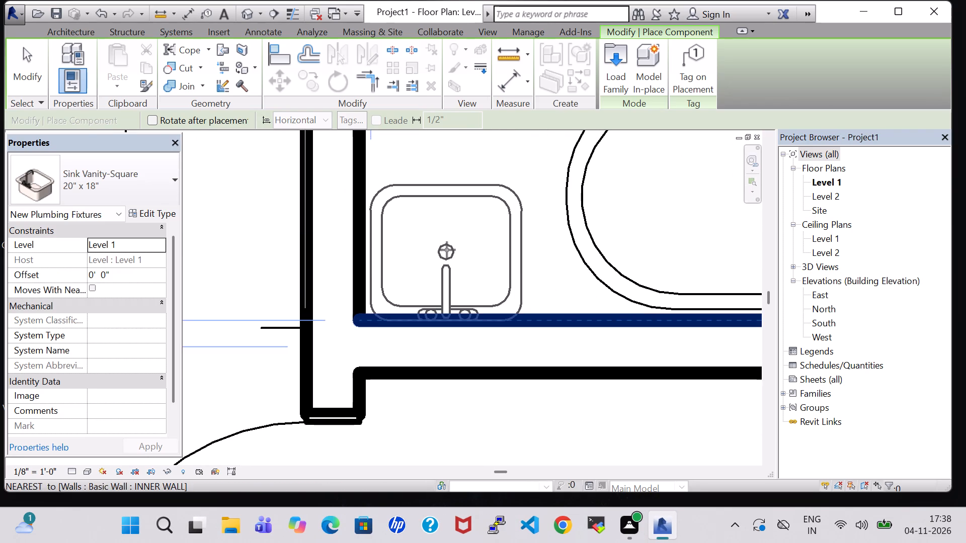
{"action": "left_click", "coordinate": [452, 246]}
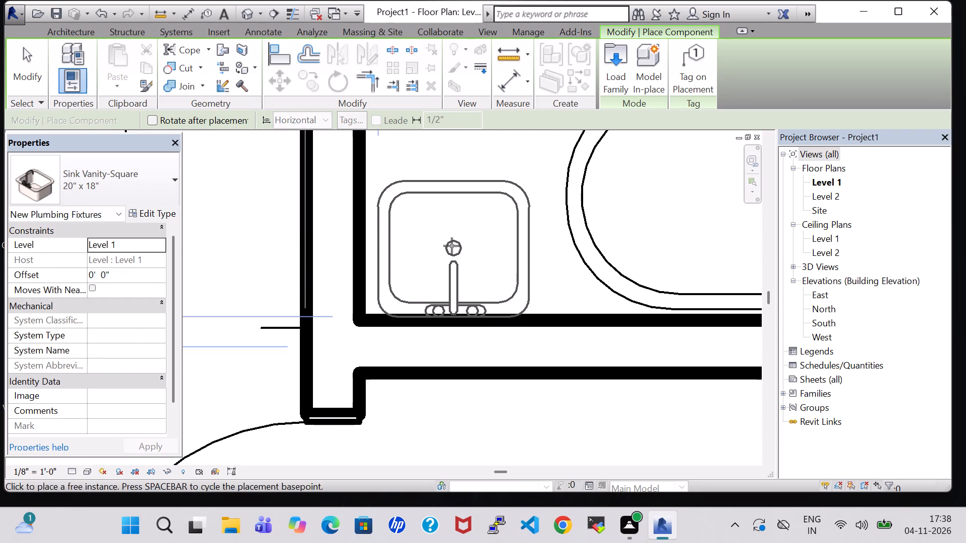
Place a matching Sink Vanity-Square 20" x 18" in the east bathroom's southeast corner, in line with the first sink.
{"action": "middle_click_drag", "start_coordinate": [542, 201], "coordinate": [443, 247]}
{"action": "scroll", "coordinate": [443, 247], "scroll_direction": "down", "scroll_amount": 8}
{"action": "middle_click_drag", "start_coordinate": [589, 235], "coordinate": [426, 281]}
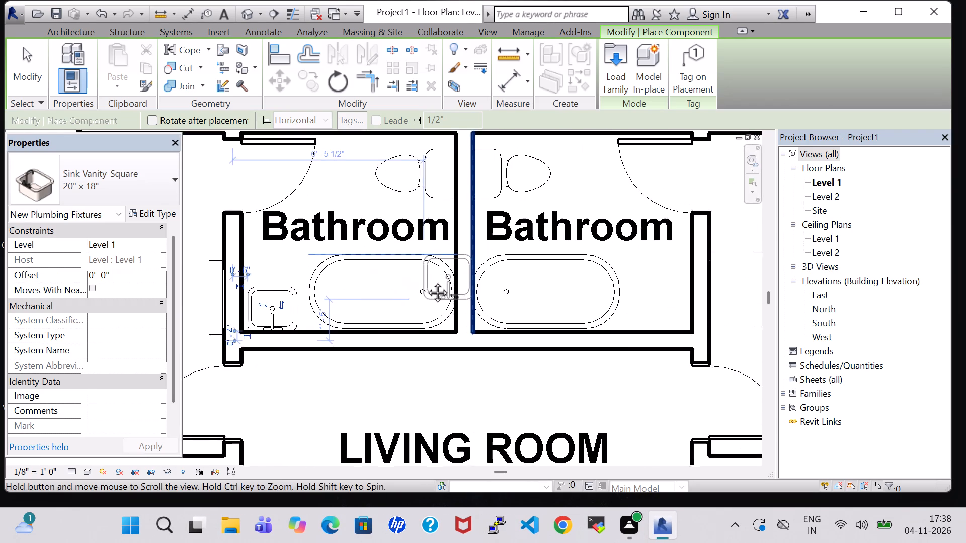
{"action": "middle_click_drag", "start_coordinate": [426, 281], "coordinate": [424, 281]}
{"action": "scroll", "coordinate": [633, 279], "scroll_direction": "up", "scroll_amount": 3}
{"action": "left_click", "coordinate": [635, 327]}
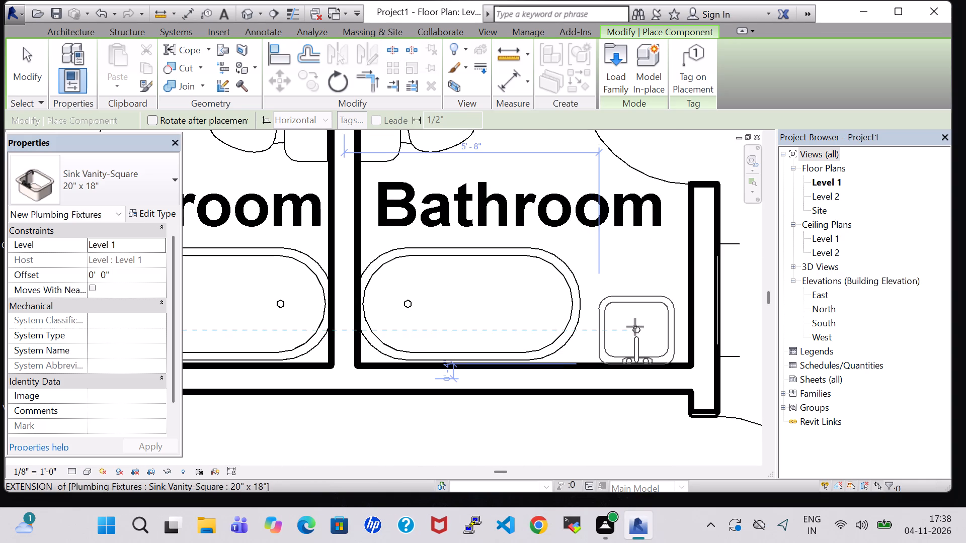
{"action": "scroll", "coordinate": [617, 245], "scroll_direction": "down", "scroll_amount": 3}
{"action": "key", "text": "Escape"}
{"action": "key", "text": "Escape"}
{"action": "scroll", "coordinate": [620, 248], "scroll_direction": "down", "scroll_amount": 3}
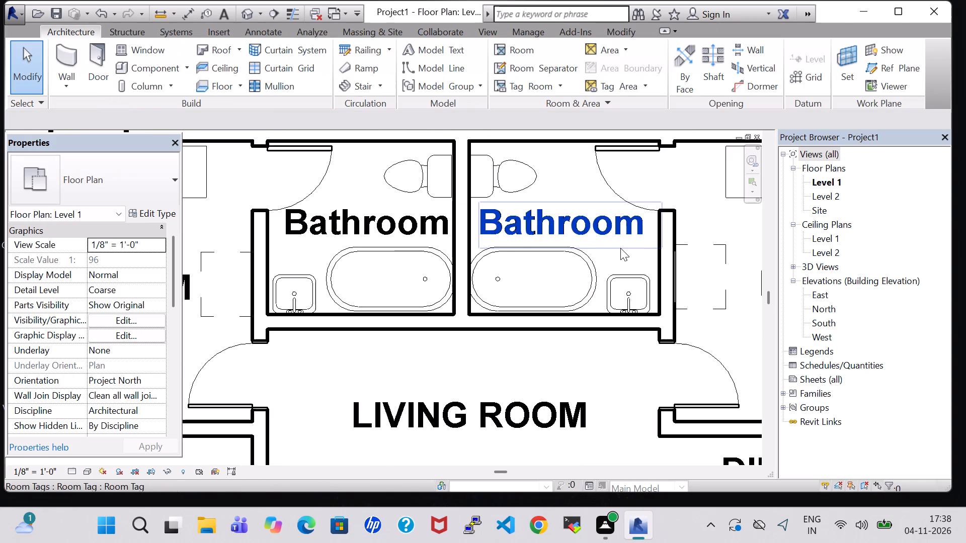
Examine the tubs, toilets and sinks of both bathrooms from above in the 3D view.
{"action": "middle_click_drag", "start_coordinate": [620, 248], "coordinate": [570, 257]}
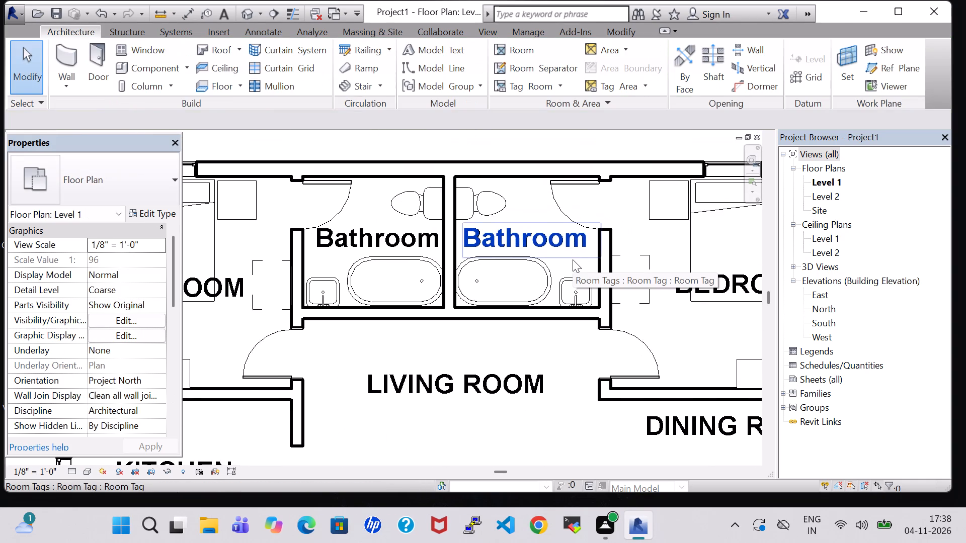
{"action": "left_click", "coordinate": [239, 18]}
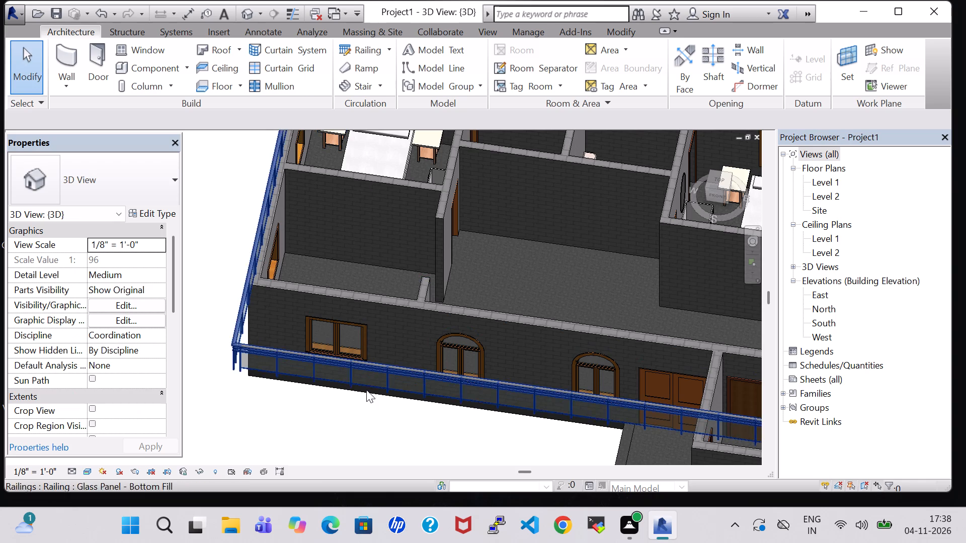
{"action": "scroll", "coordinate": [359, 393], "scroll_direction": "down", "scroll_amount": 1}
{"action": "middle_click_drag", "start_coordinate": [359, 383], "coordinate": [397, 380], "text": "shift"}
{"action": "middle_click_drag", "start_coordinate": [454, 238], "coordinate": [453, 284]}
{"action": "middle_click_drag", "start_coordinate": [479, 264], "coordinate": [599, 317], "text": "shift"}
{"action": "middle_click_drag", "start_coordinate": [463, 305], "coordinate": [491, 277], "text": "shift"}
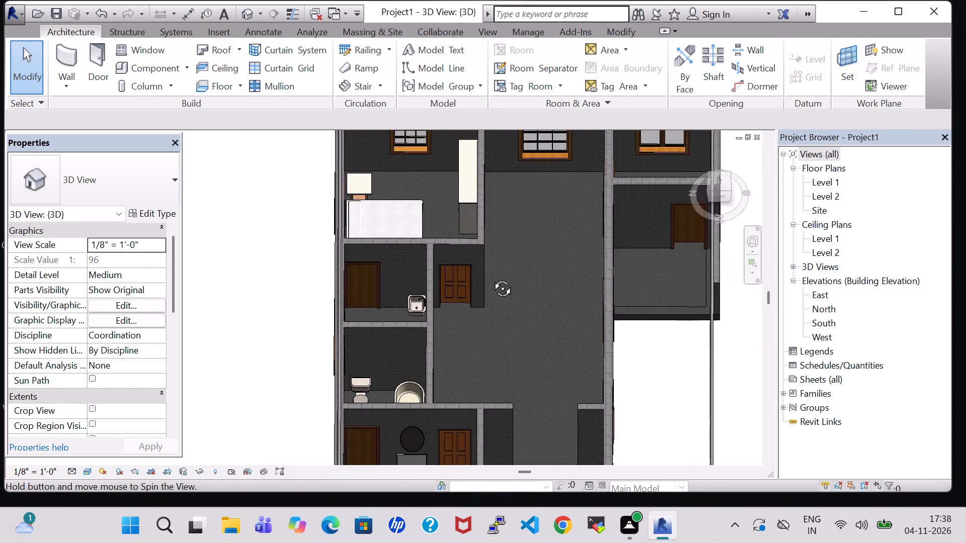
{"action": "middle_click_drag", "start_coordinate": [491, 277], "coordinate": [633, 336], "text": "shift"}
{"action": "middle_click_drag", "start_coordinate": [444, 408], "coordinate": [467, 326], "text": "shift"}
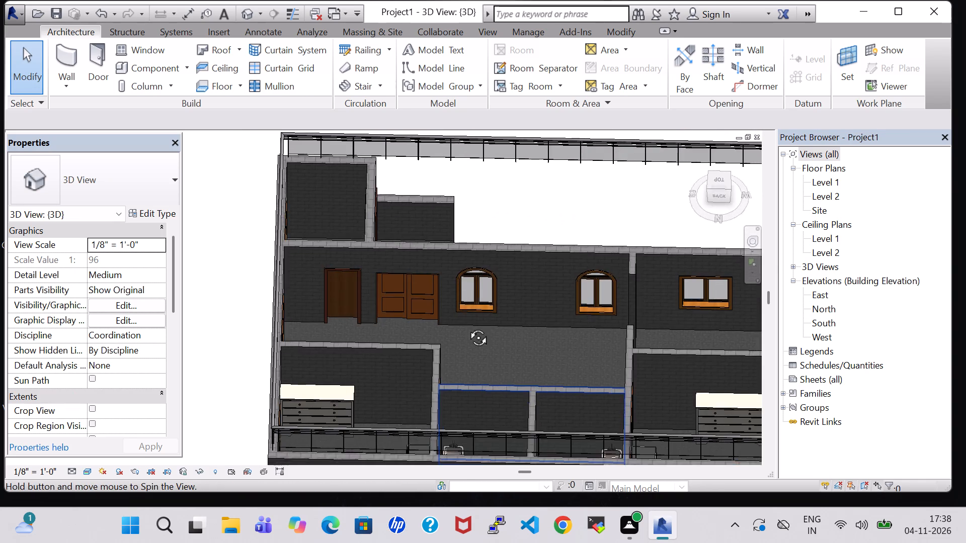
{"action": "middle_click_drag", "start_coordinate": [467, 326], "coordinate": [306, 478], "text": "shift"}
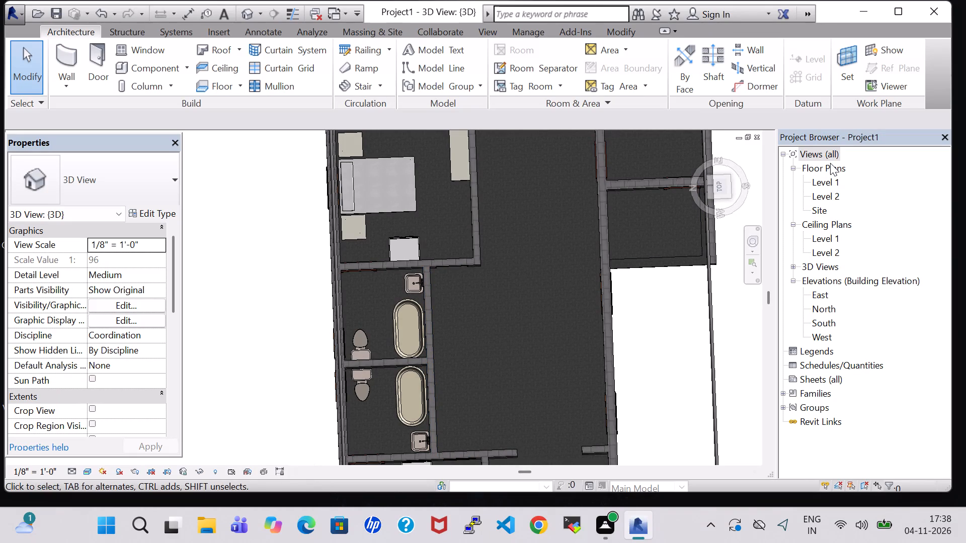
In the Level 1 floor plan, rename the unnamed room outside the double entrance door, west of the small southeast room, as PORCH.
{"action": "double_click", "coordinate": [828, 184]}
{"action": "scroll", "coordinate": [387, 320], "scroll_direction": "down", "scroll_amount": 3}
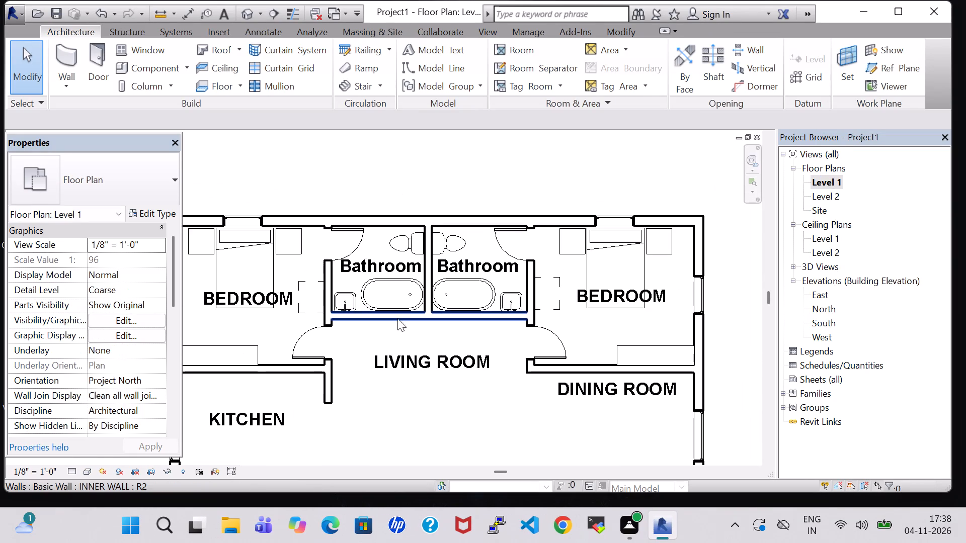
{"action": "middle_click_drag", "start_coordinate": [469, 374], "coordinate": [406, 333]}
{"action": "scroll", "coordinate": [406, 333], "scroll_direction": "down", "scroll_amount": 2}
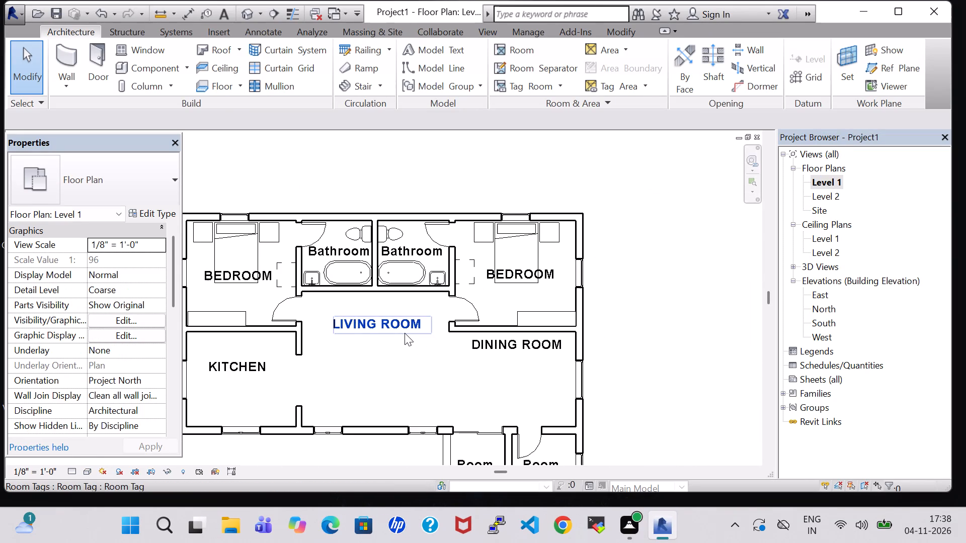
{"action": "middle_click_drag", "start_coordinate": [405, 333], "coordinate": [414, 297]}
{"action": "left_click", "coordinate": [424, 335]}
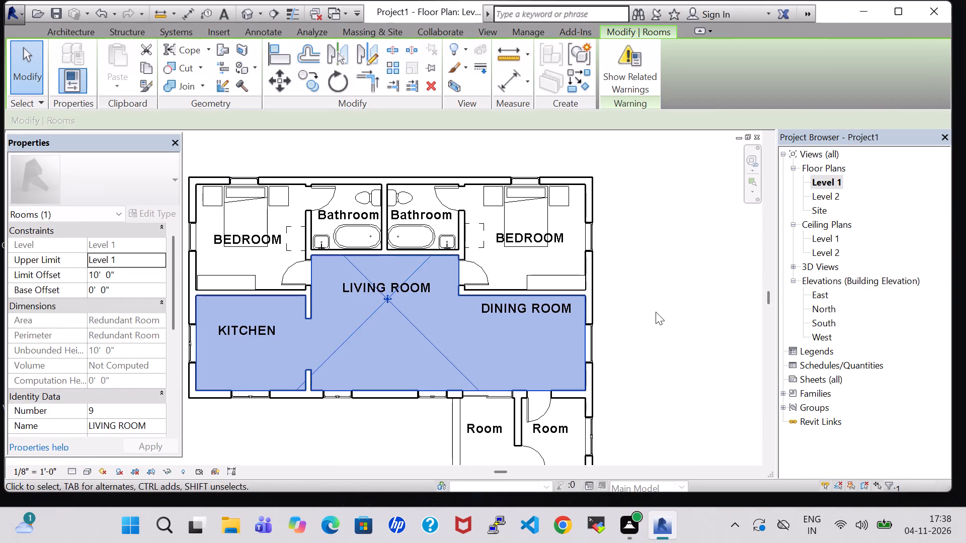
{"action": "left_click", "coordinate": [656, 312]}
{"action": "middle_click_drag", "start_coordinate": [656, 312], "coordinate": [657, 230]}
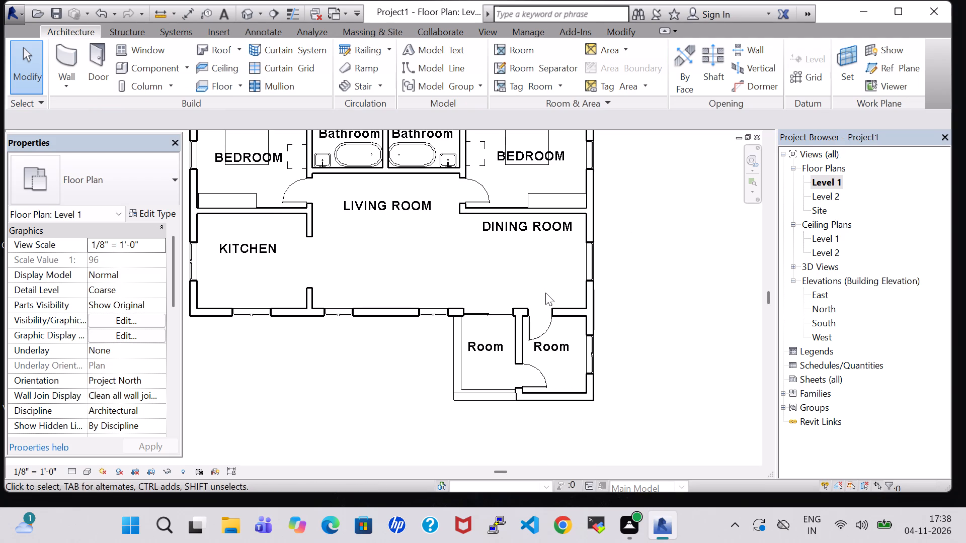
{"action": "double_click", "coordinate": [494, 341]}
{"action": "key", "text": "BackSpace"}
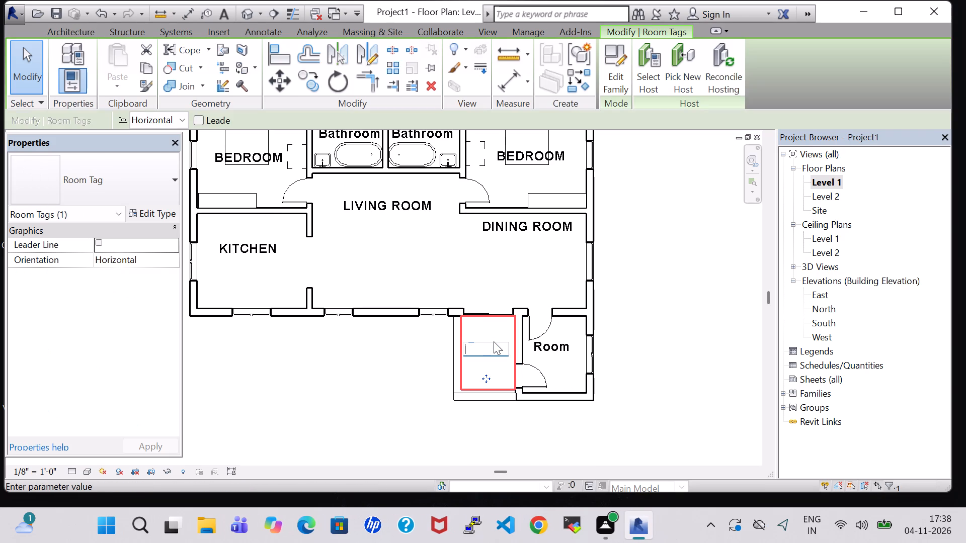
{"action": "type", "text": "PORCH"}
{"action": "key", "text": "Return"}
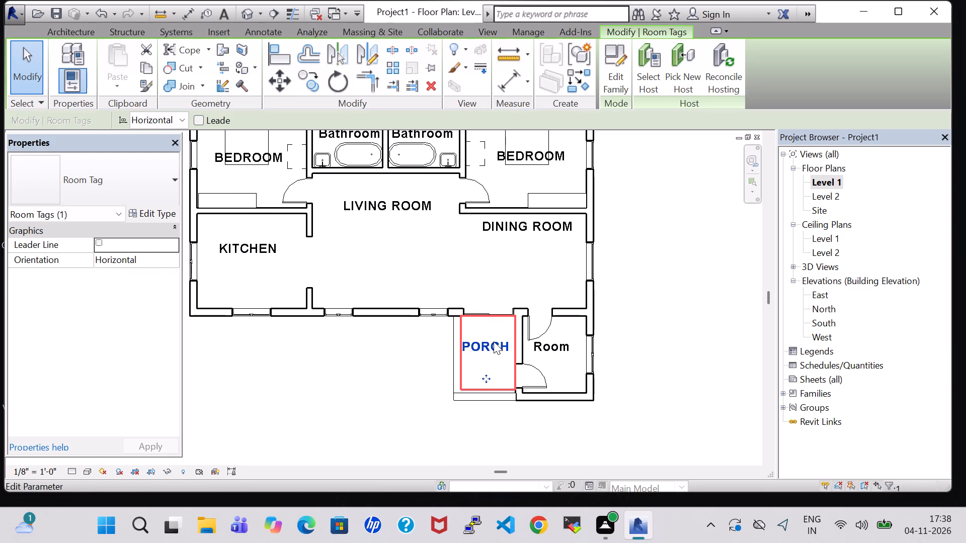
Shift the PORCH room tag slightly south and east within its room.
{"action": "key", "text": "Down"}
{"action": "key", "text": "Down"}
{"action": "key", "text": "Down"}
{"action": "key", "text": "Down"}
{"action": "key", "text": "Down"}
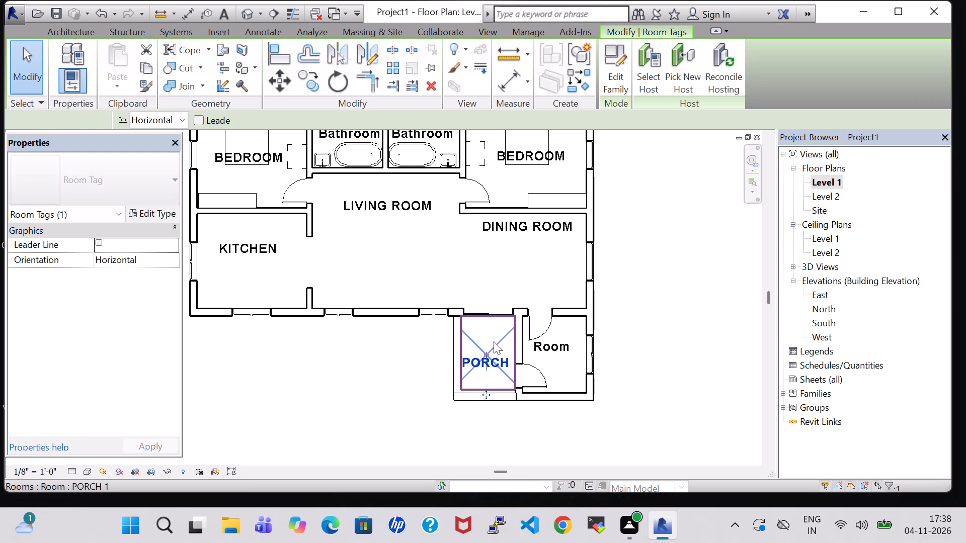
{"action": "key", "text": "Right"}
{"action": "left_click", "coordinate": [837, 341]}
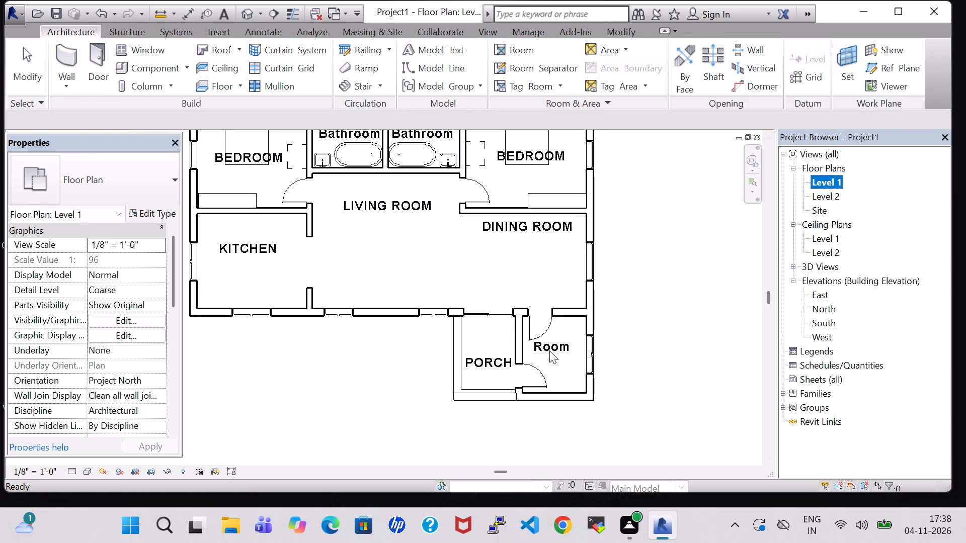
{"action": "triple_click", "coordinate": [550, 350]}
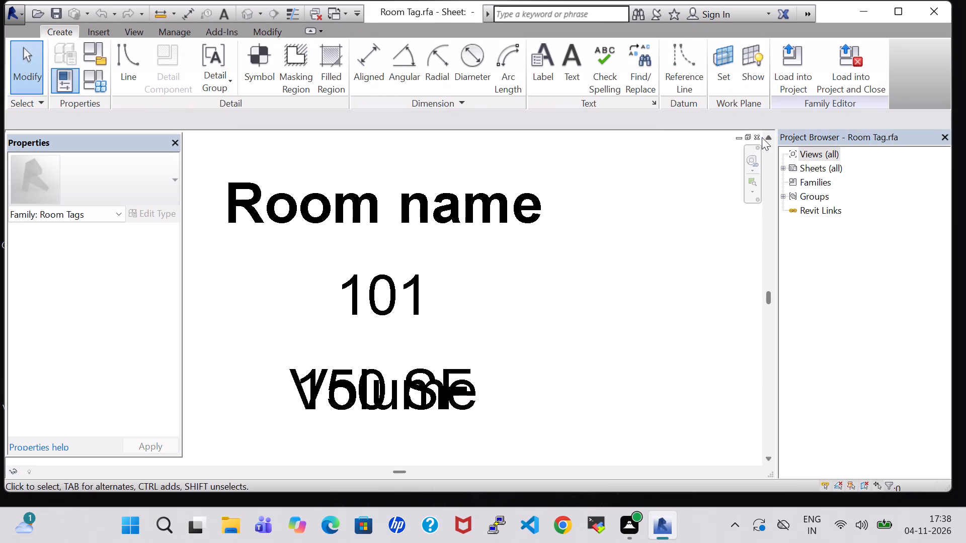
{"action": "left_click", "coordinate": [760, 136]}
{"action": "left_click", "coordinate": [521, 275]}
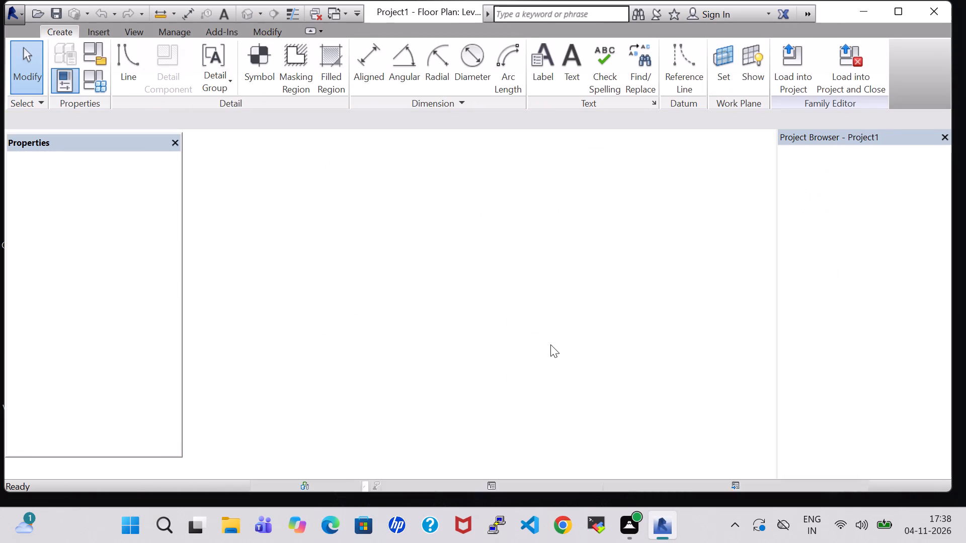
Rename the remaining unnamed room east of the porch as Laundry.
{"action": "double_click", "coordinate": [563, 349]}
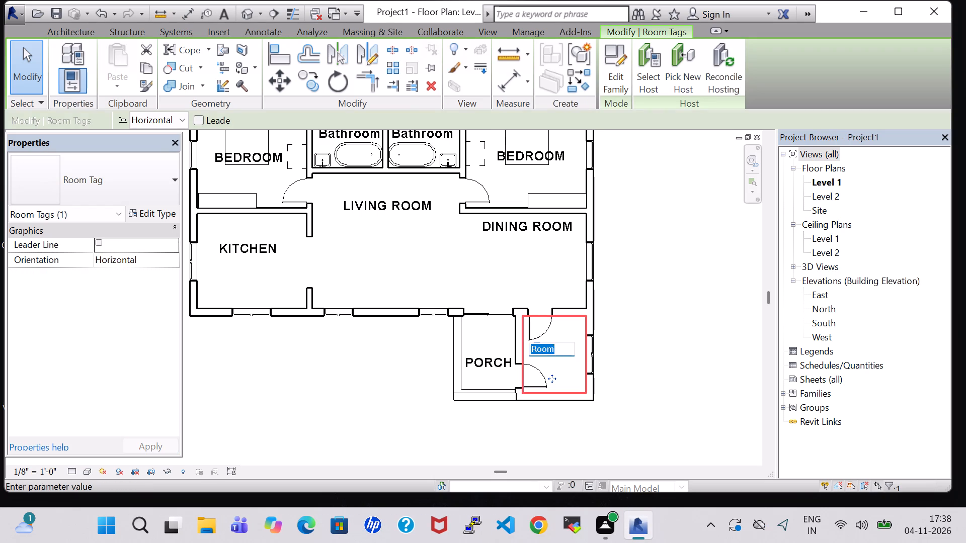
{"action": "key", "text": "BackSpace"}
{"action": "key", "text": "l"}
{"action": "type", "text": "au"}
{"action": "type", "text": "ndry"}
{"action": "key", "text": "Return"}
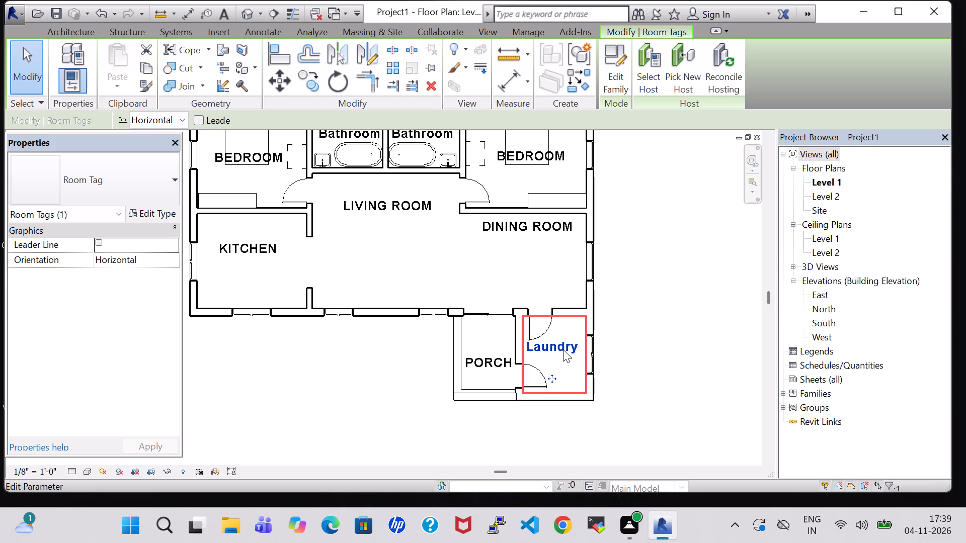
Move the Laundry room tag down to just above the room's south wall.
{"action": "key", "text": "Down"}
{"action": "key", "text": "Down"}
{"action": "key", "text": "Down"}
{"action": "key", "text": "Down"}
{"action": "key", "text": "Down"}
{"action": "key", "text": "Down"}
{"action": "key", "text": "Down"}
{"action": "key", "text": "Down"}
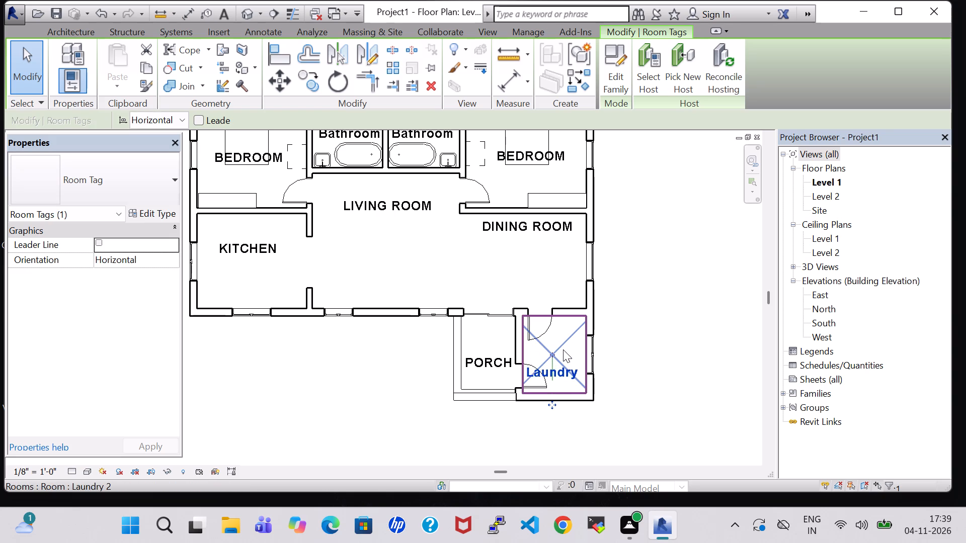
{"action": "key", "text": "Down"}
{"action": "key", "text": "Down"}
{"action": "key", "text": "Down"}
{"action": "key", "text": "Down"}
{"action": "left_click", "coordinate": [652, 334]}
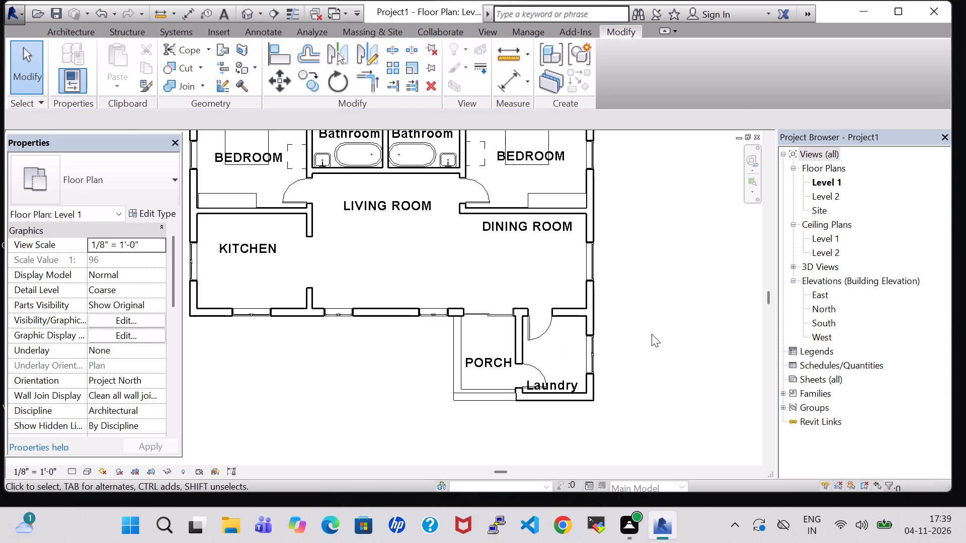
Nudge the 30" x 84" door between the porch and the laundry slightly north along its wall, away from the Laundry tag.
{"action": "left_click", "coordinate": [541, 366]}
{"action": "key", "text": "Up"}
{"action": "key", "text": "Up"}
{"action": "key", "text": "Up"}
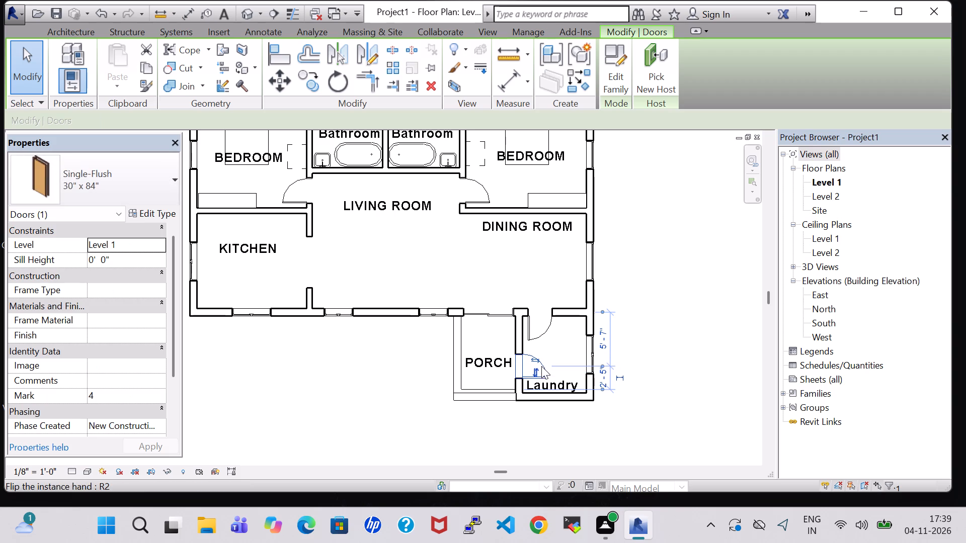
{"action": "key", "text": "Down"}
{"action": "left_click", "coordinate": [698, 363]}
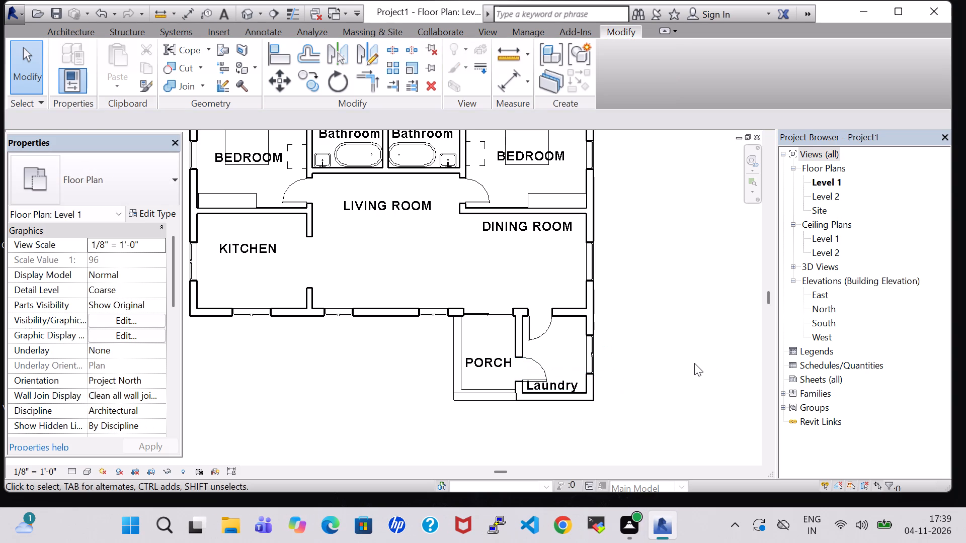
Load the Kitchenette - Medium family from the Domestic folder of the Specialty Equipment library.
{"action": "middle_click_drag", "start_coordinate": [671, 335], "coordinate": [648, 377]}
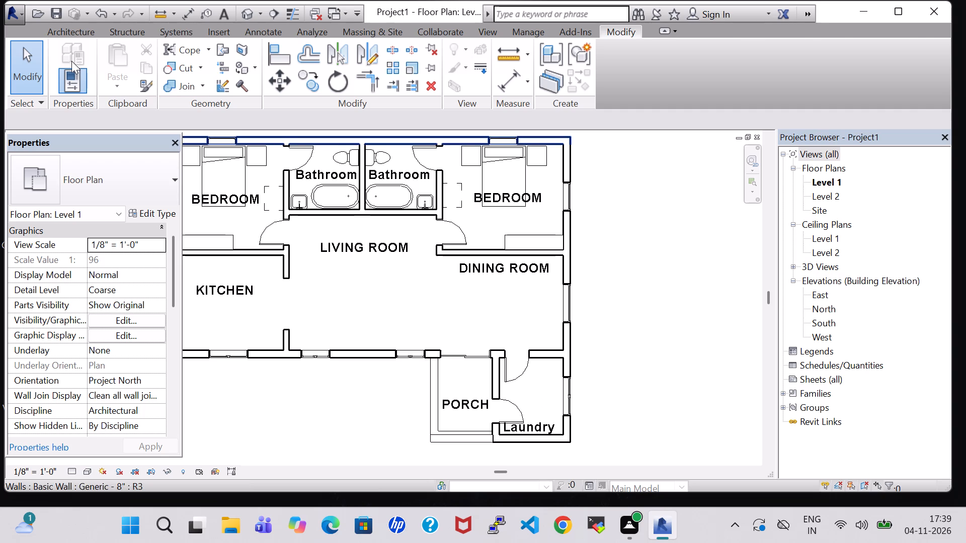
{"action": "left_click", "coordinate": [72, 35]}
{"action": "scroll", "coordinate": [378, 242], "scroll_direction": "down", "scroll_amount": 2}
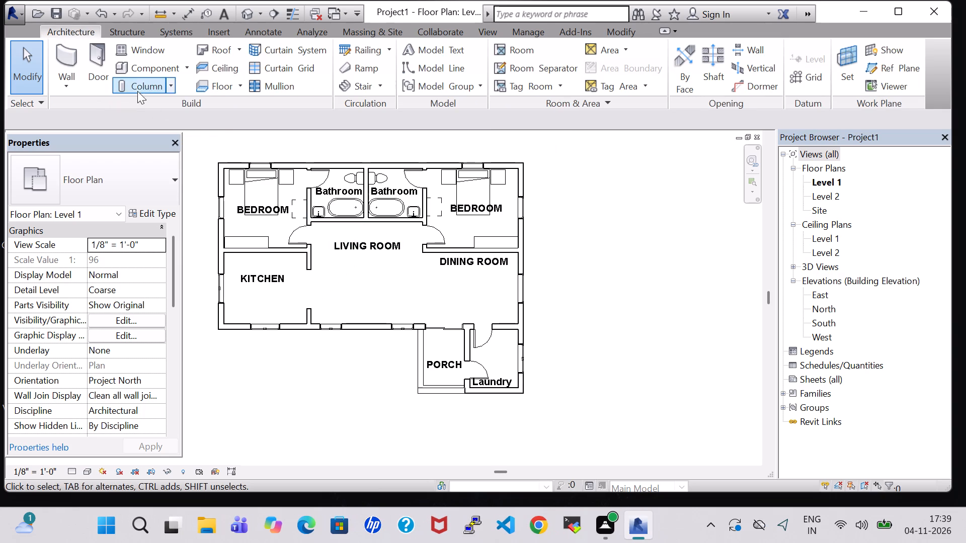
{"action": "left_click", "coordinate": [149, 70]}
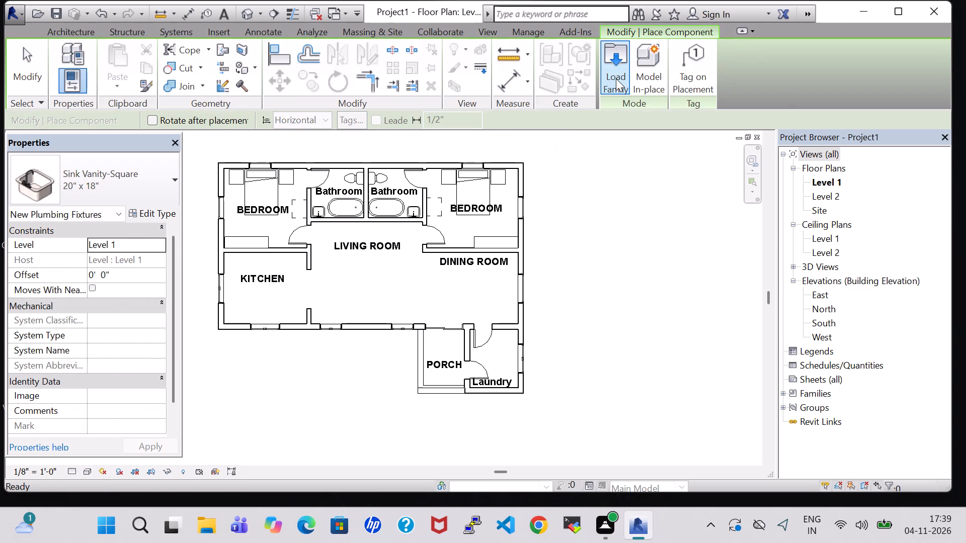
{"action": "left_click", "coordinate": [615, 78]}
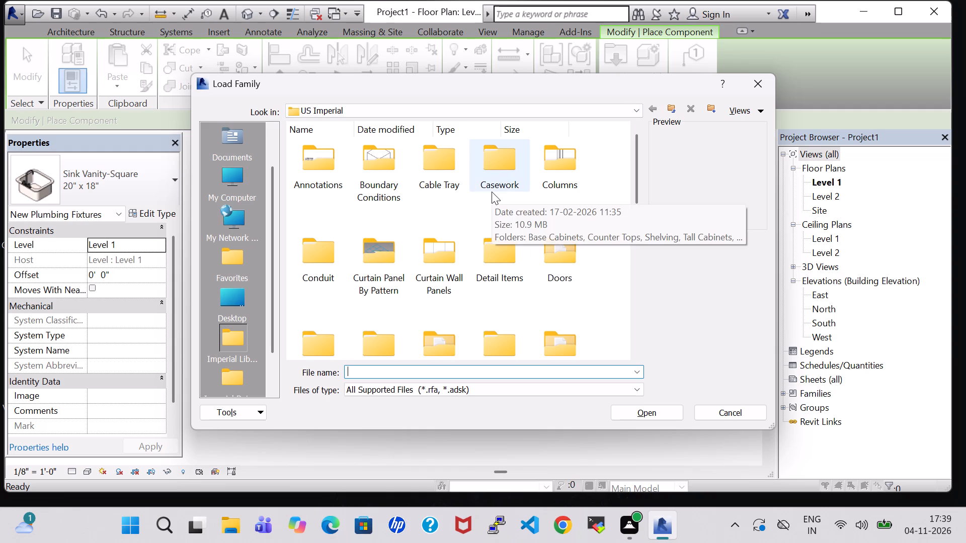
{"action": "scroll", "coordinate": [492, 192], "scroll_direction": "down", "scroll_amount": 1}
{"action": "scroll", "coordinate": [472, 271], "scroll_direction": "down", "scroll_amount": 1}
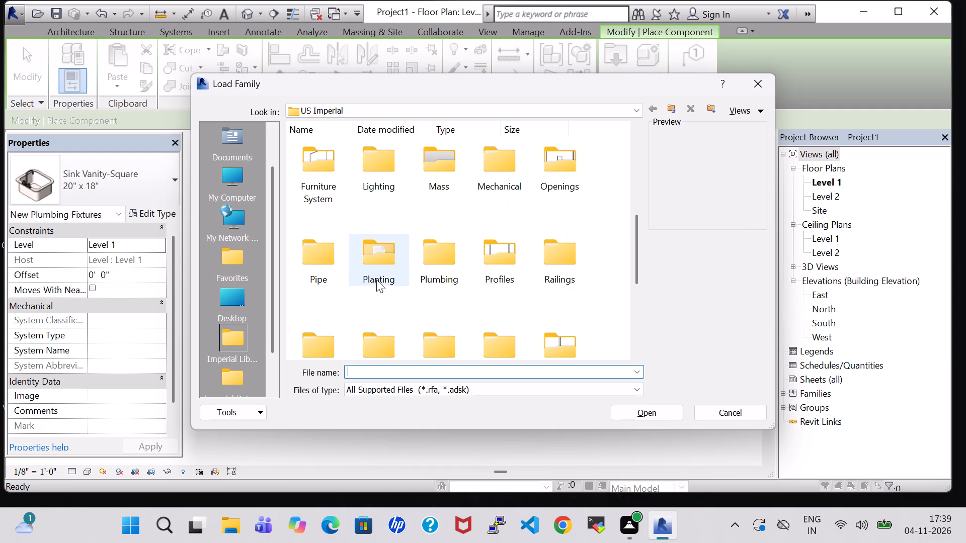
{"action": "scroll", "coordinate": [381, 283], "scroll_direction": "down", "scroll_amount": 2}
{"action": "scroll", "coordinate": [365, 269], "scroll_direction": "up", "scroll_amount": 1}
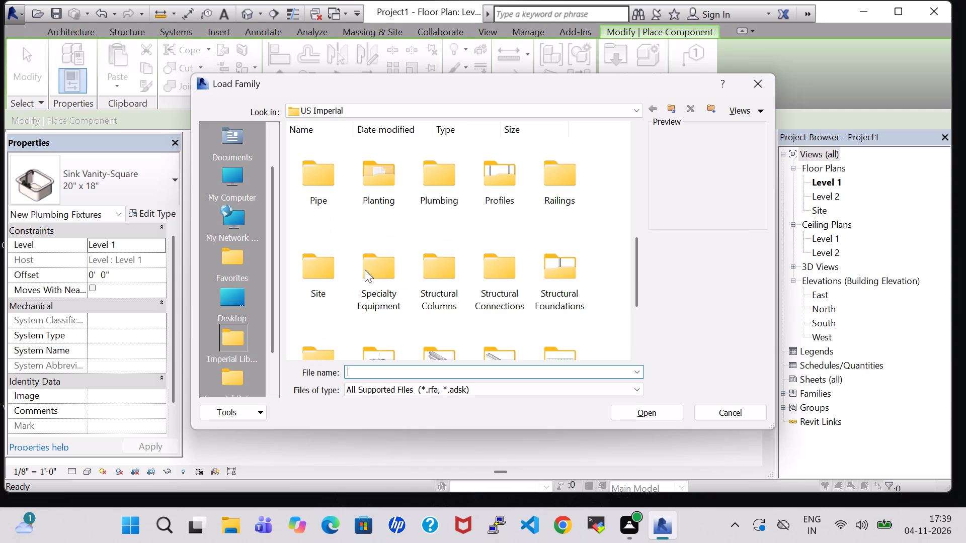
{"action": "double_click", "coordinate": [370, 268]}
{"action": "double_click", "coordinate": [362, 162]}
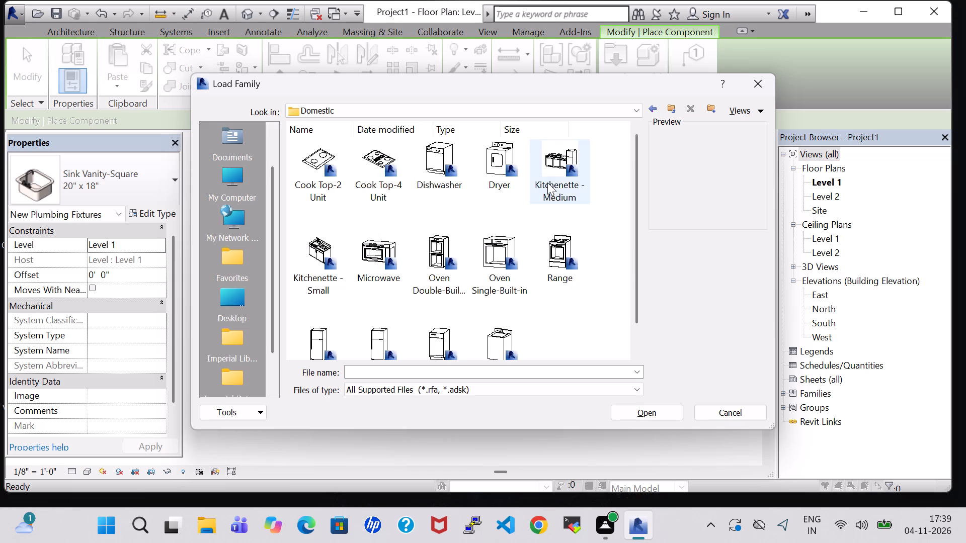
{"action": "left_click", "coordinate": [547, 182]}
{"action": "left_click", "coordinate": [663, 413]}
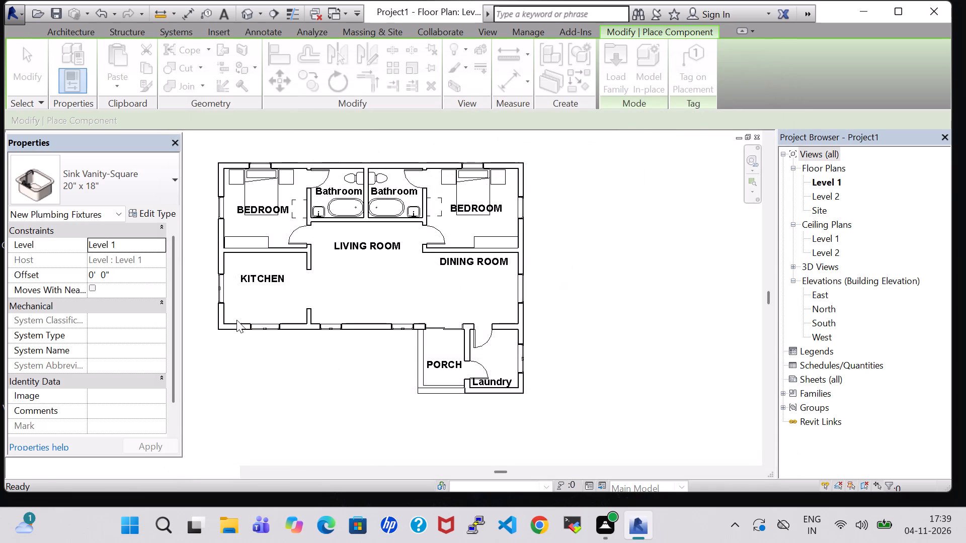
Place the Kitchenette - Medium against the kitchen's south wall, rotated 180 degrees so the cooktop is at the east end.
{"action": "scroll", "coordinate": [252, 293], "scroll_direction": "up", "scroll_amount": 5}
{"action": "middle_click_drag", "start_coordinate": [252, 293], "coordinate": [283, 291]}
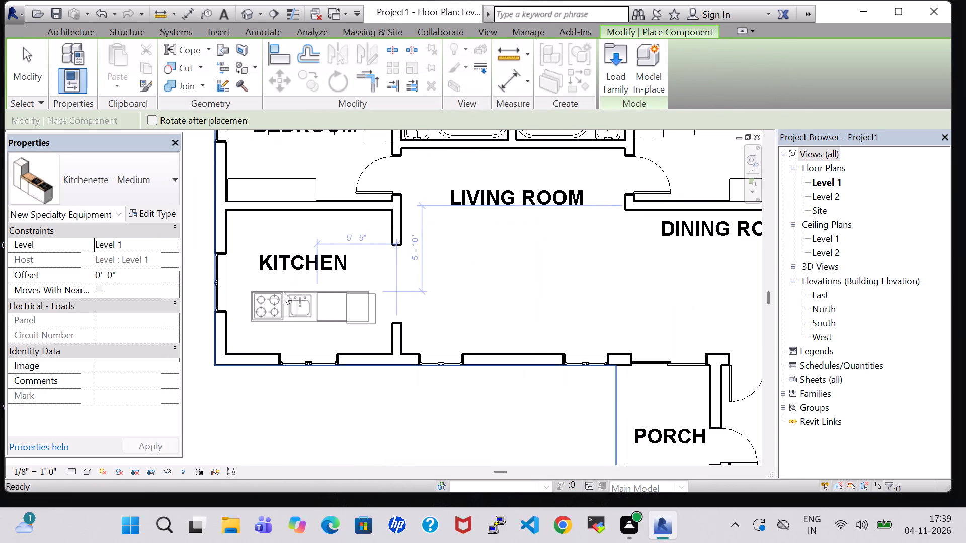
{"action": "key", "text": "space"}
{"action": "key", "text": "space"}
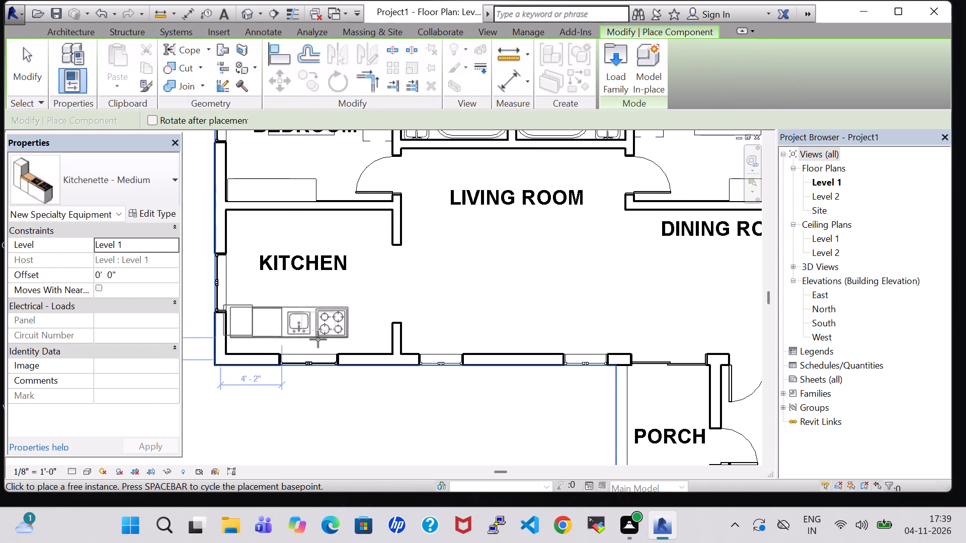
{"action": "left_click", "coordinate": [353, 353]}
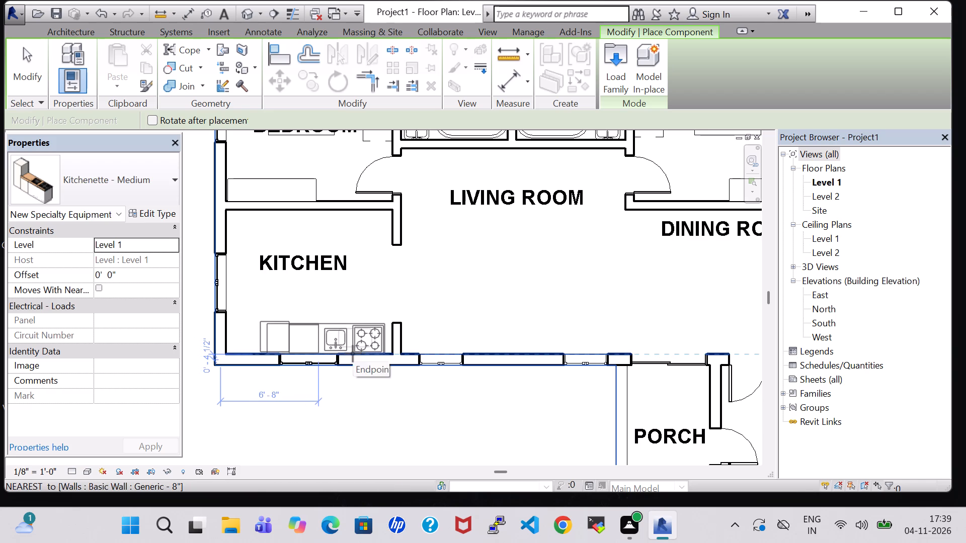
{"action": "key", "text": "Escape"}
{"action": "key", "text": "Escape"}
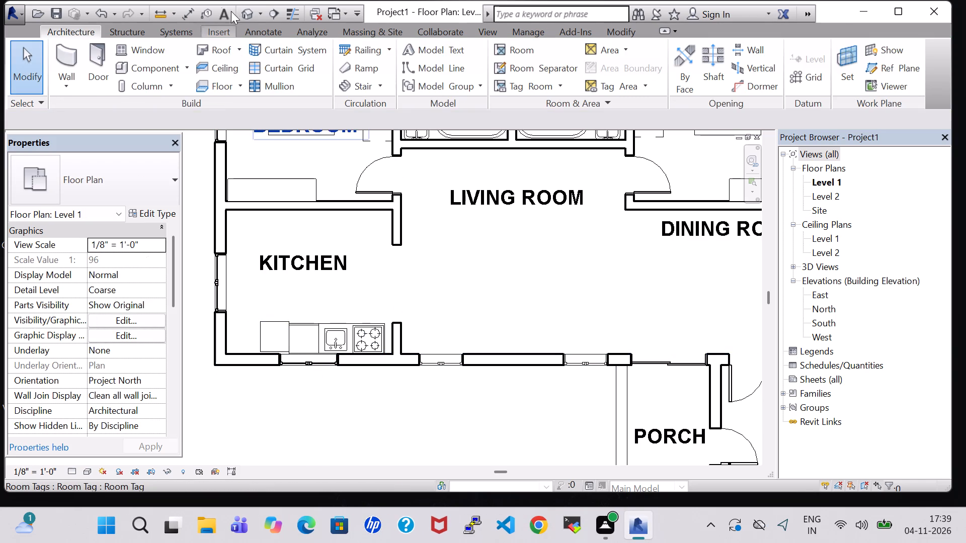
In the 3D view, shift the kitchen's south 48" x 48" casement window east to 4'-3" from the kitchen–living room partition.
{"action": "left_click", "coordinate": [243, 17]}
{"action": "middle_click_drag", "start_coordinate": [642, 376], "coordinate": [624, 365]}
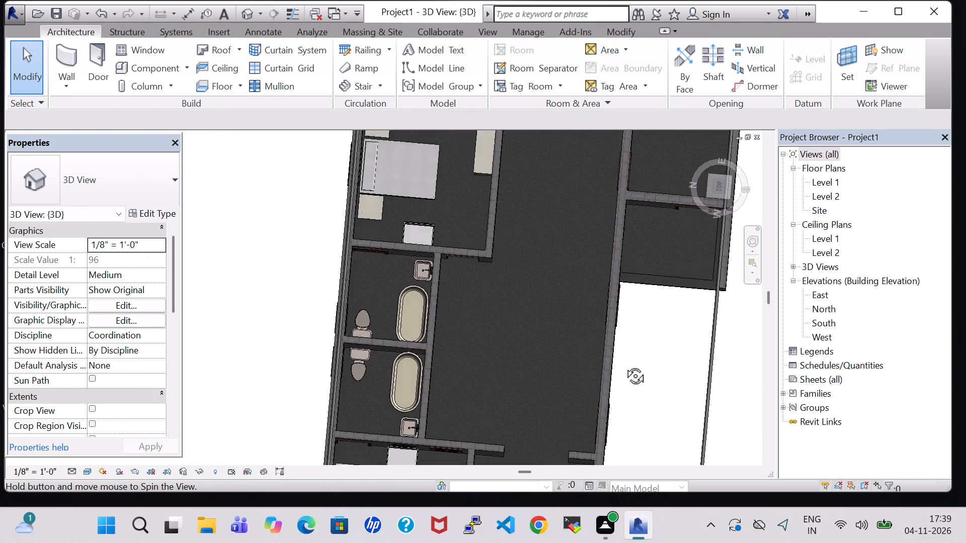
{"action": "middle_click_drag", "start_coordinate": [624, 365], "coordinate": [546, 219]}
{"action": "middle_click_drag", "start_coordinate": [547, 332], "coordinate": [502, 203]}
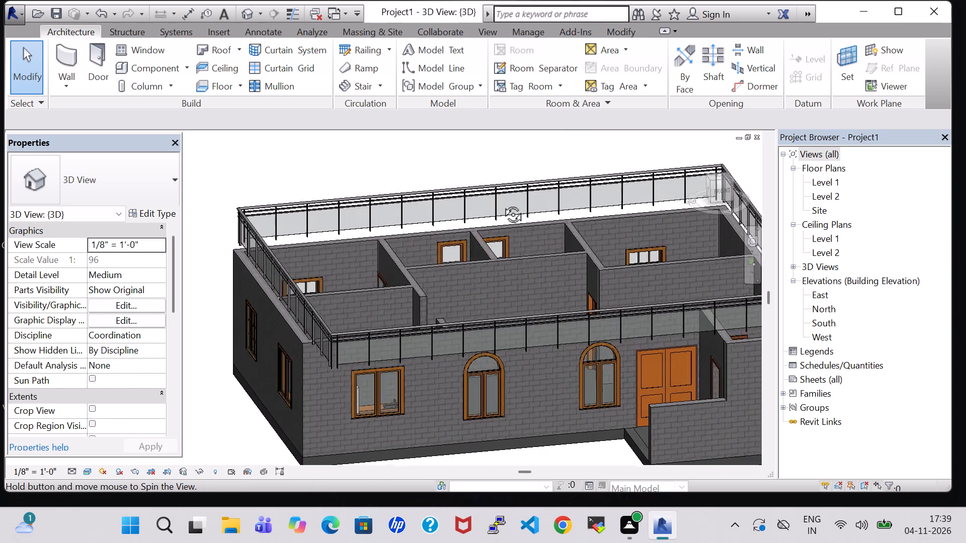
{"action": "middle_click_drag", "start_coordinate": [502, 203], "coordinate": [815, 294]}
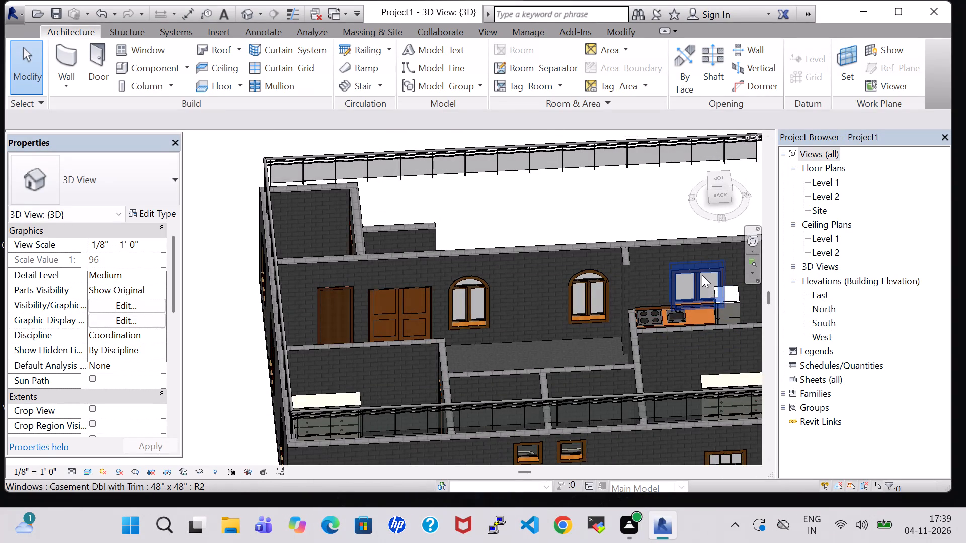
{"action": "left_click", "coordinate": [702, 264]}
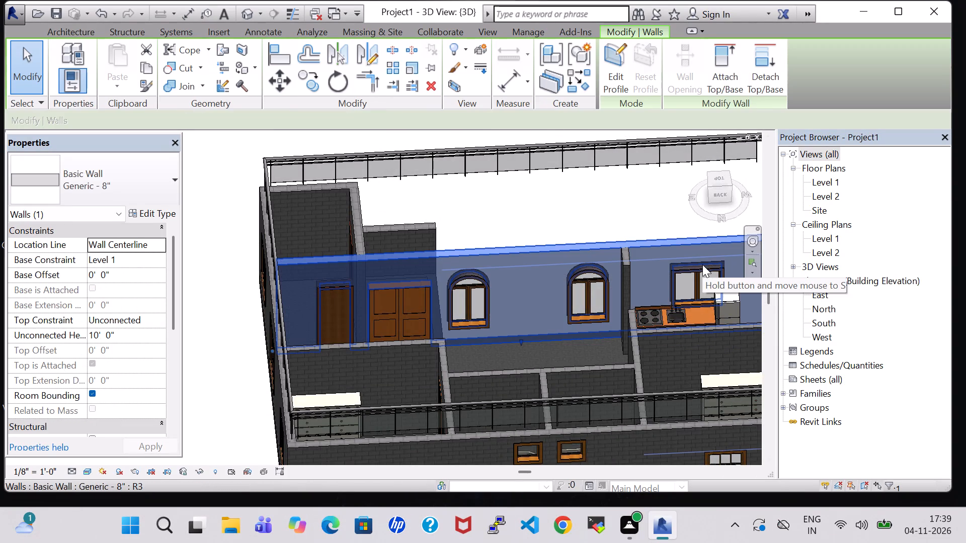
{"action": "left_click", "coordinate": [663, 221]}
{"action": "left_click", "coordinate": [702, 269]}
{"action": "key", "text": "Left"}
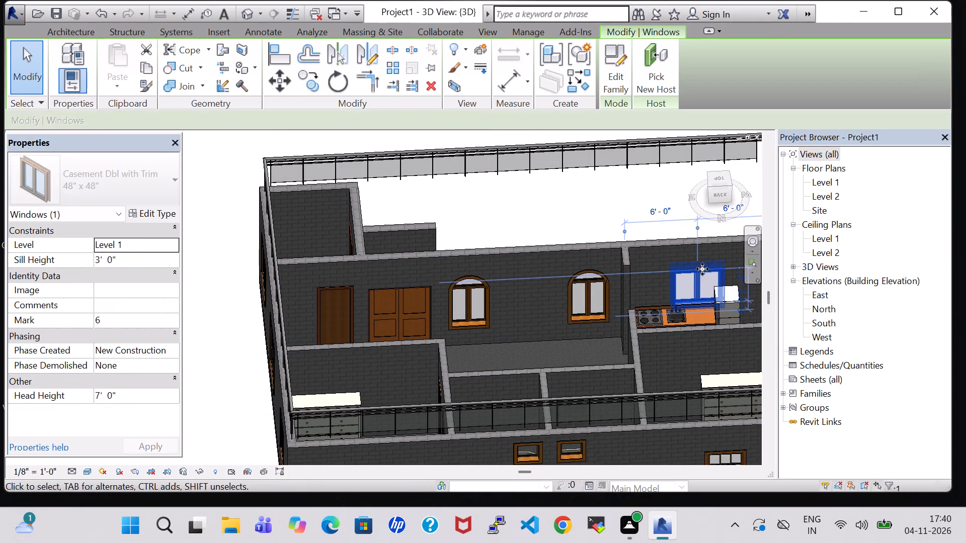
{"action": "key", "text": "Left"}
{"action": "key", "text": "Left"}
{"action": "key", "text": "Left"}
{"action": "key", "text": "Left"}
{"action": "key", "text": "Left"}
{"action": "key", "text": "Left"}
Raise the kitchen's south casement window above the kitchenette to a sill height of 4' 3".
{"action": "key", "text": "Up"}
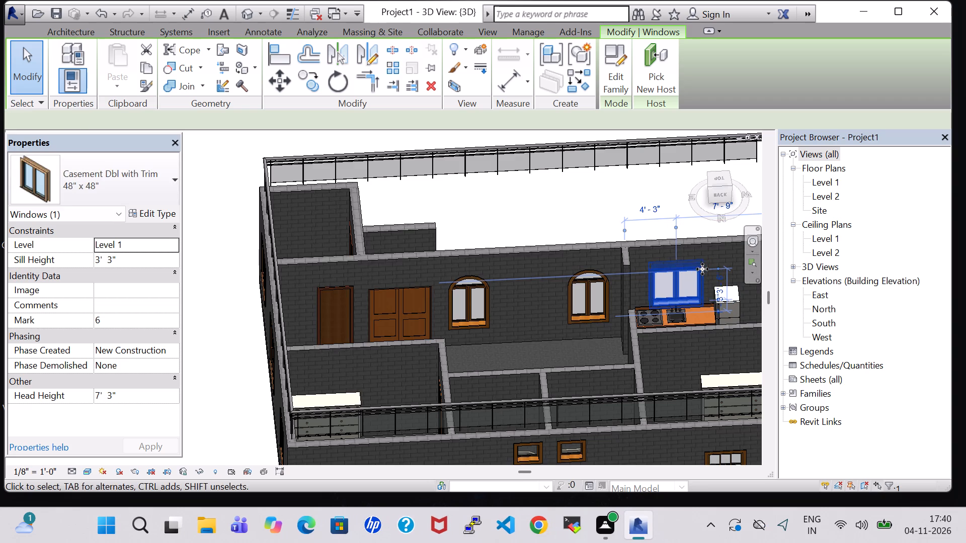
{"action": "key", "text": "Up"}
{"action": "key", "text": "Up"}
{"action": "key", "text": "Up"}
{"action": "key", "text": "Up"}
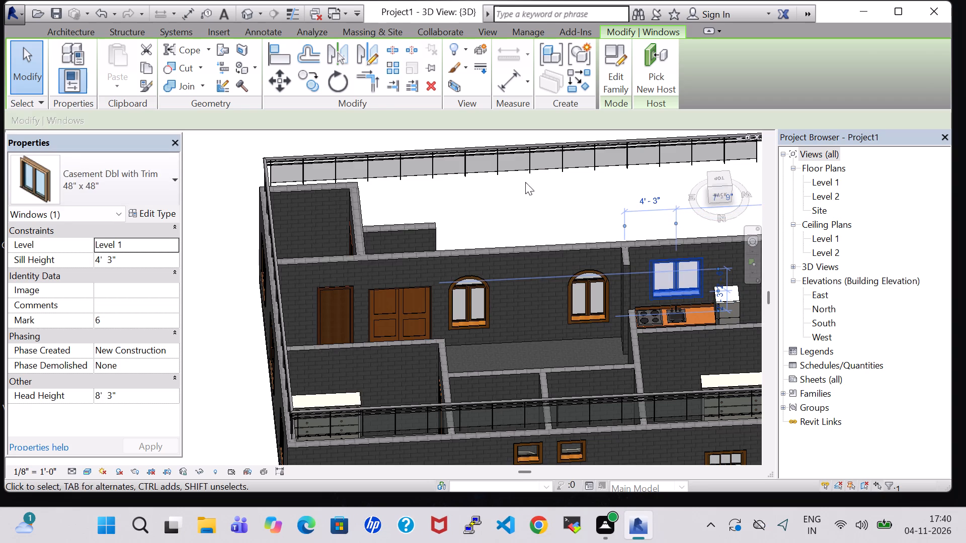
{"action": "left_click", "coordinate": [543, 195]}
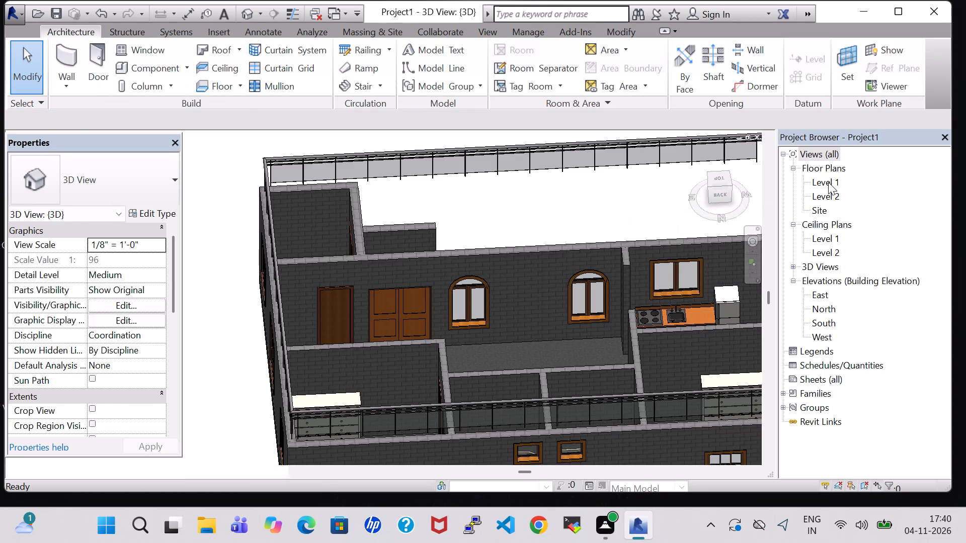
In the Level 1 floor plan, load the Oven Double-Built-in family from the Specialty Equipment library's Domestic folder.
{"action": "double_click", "coordinate": [828, 182]}
{"action": "scroll", "coordinate": [431, 307], "scroll_direction": "down", "scroll_amount": 3}
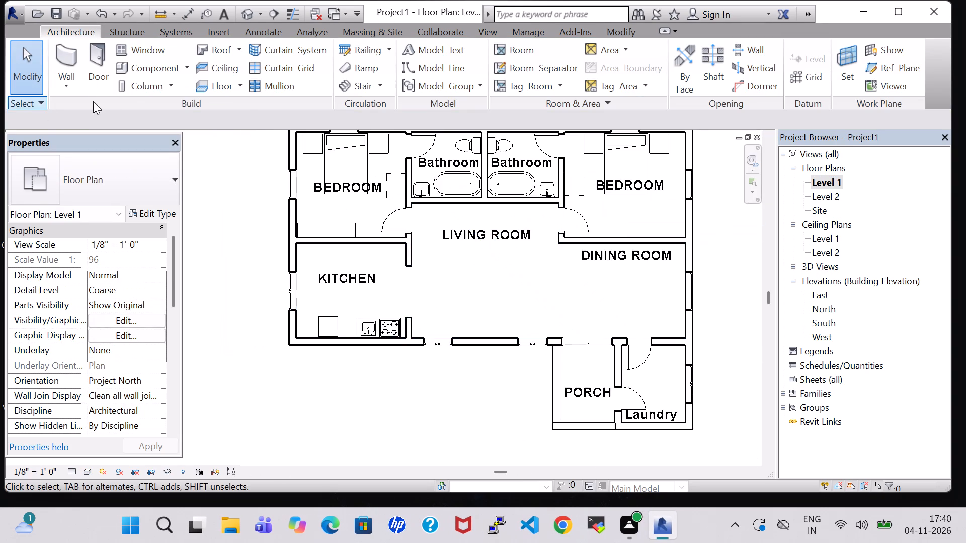
{"action": "left_click", "coordinate": [146, 72]}
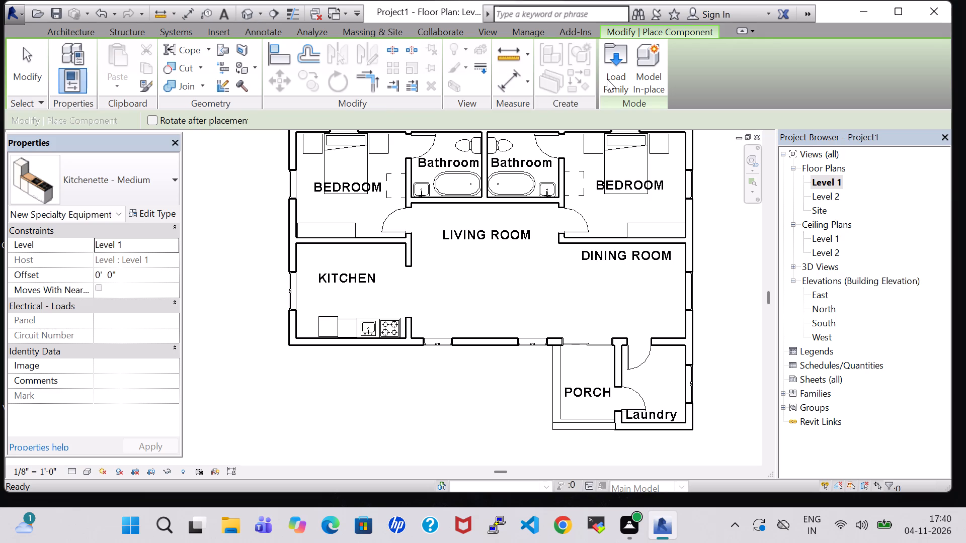
{"action": "left_click", "coordinate": [607, 79]}
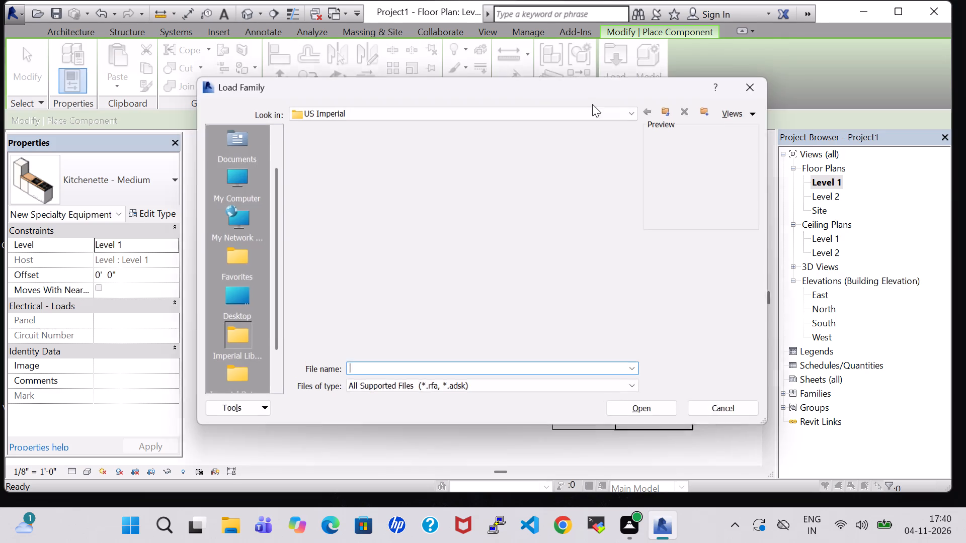
{"action": "scroll", "coordinate": [578, 173], "scroll_direction": "down", "scroll_amount": 3}
{"action": "scroll", "coordinate": [487, 233], "scroll_direction": "down", "scroll_amount": 1}
{"action": "scroll", "coordinate": [434, 211], "scroll_direction": "up", "scroll_amount": 1}
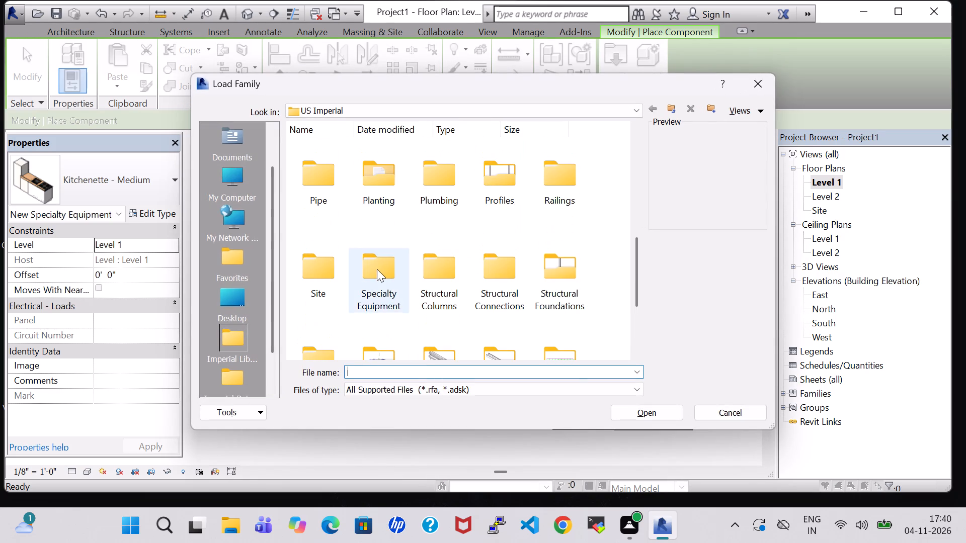
{"action": "double_click", "coordinate": [377, 269]}
{"action": "double_click", "coordinate": [376, 167]}
{"action": "scroll", "coordinate": [385, 235], "scroll_direction": "down", "scroll_amount": 1}
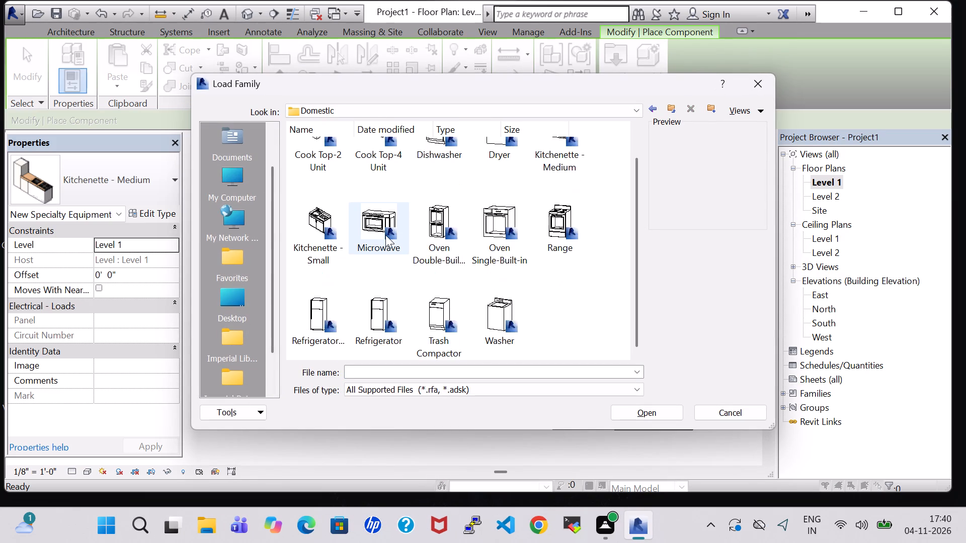
{"action": "scroll", "coordinate": [410, 237], "scroll_direction": "up", "scroll_amount": 1}
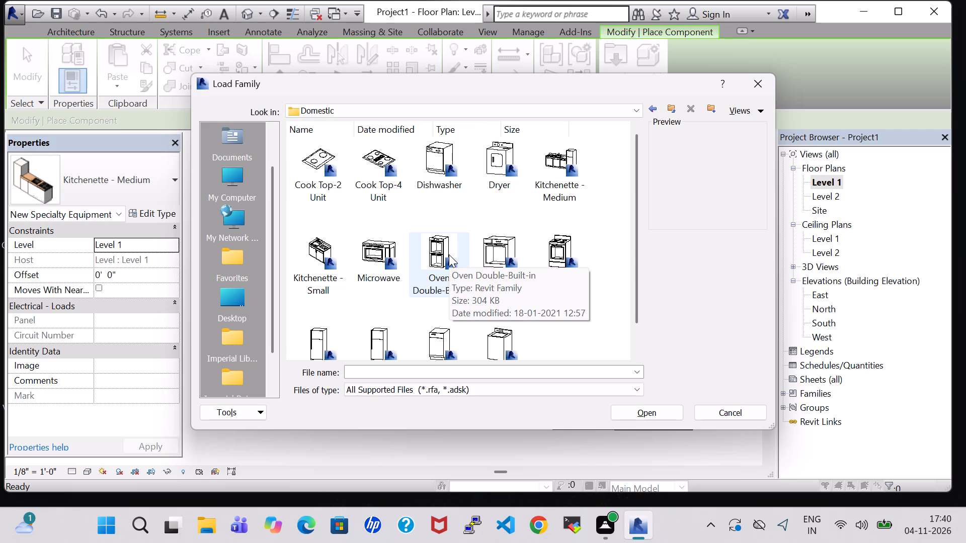
{"action": "left_click", "coordinate": [449, 254]}
{"action": "left_click", "coordinate": [648, 409]}
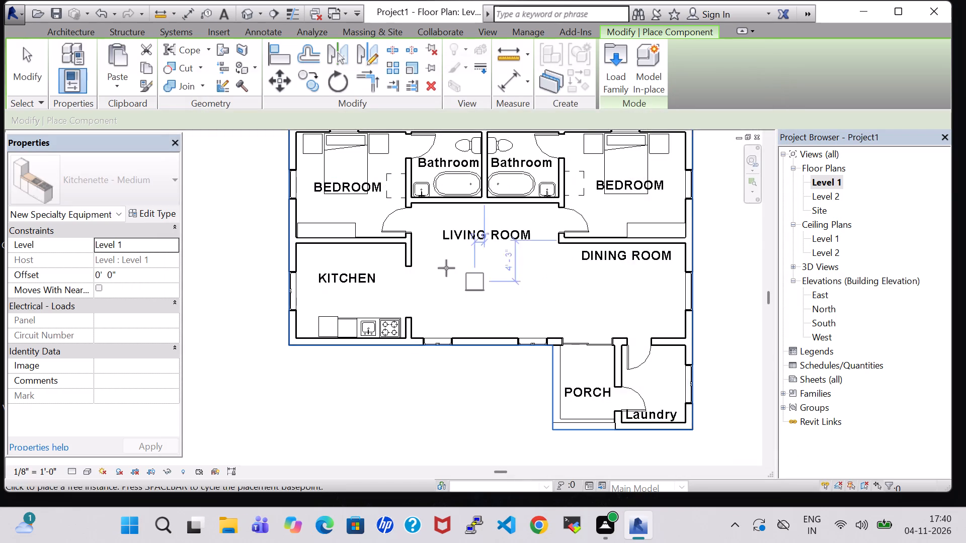
Place the 21 1/2" x 39 1/4" x 21" Oven Double-Built-in in the kitchen's northeast corner, flush against the north wall.
{"action": "scroll", "coordinate": [400, 254], "scroll_direction": "up", "scroll_amount": 9}
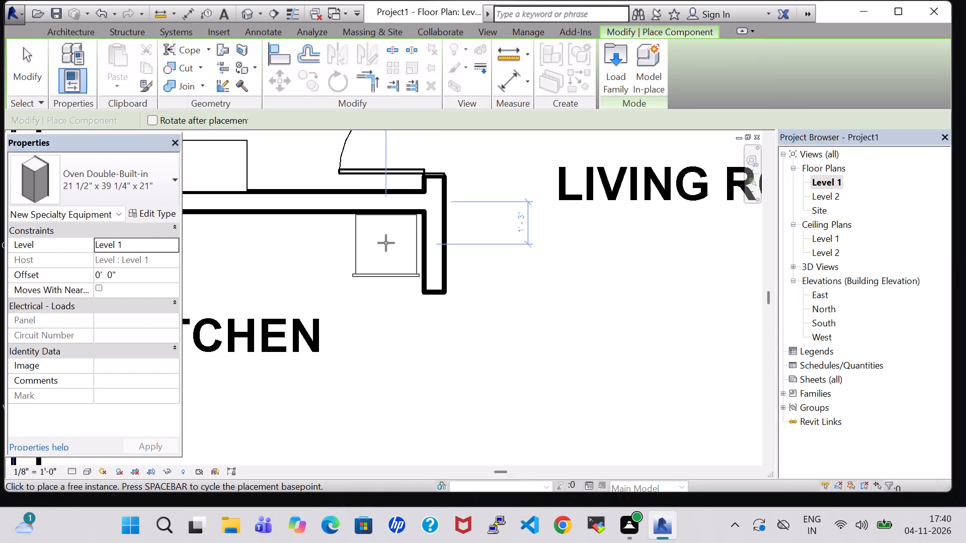
{"action": "left_click", "coordinate": [386, 247]}
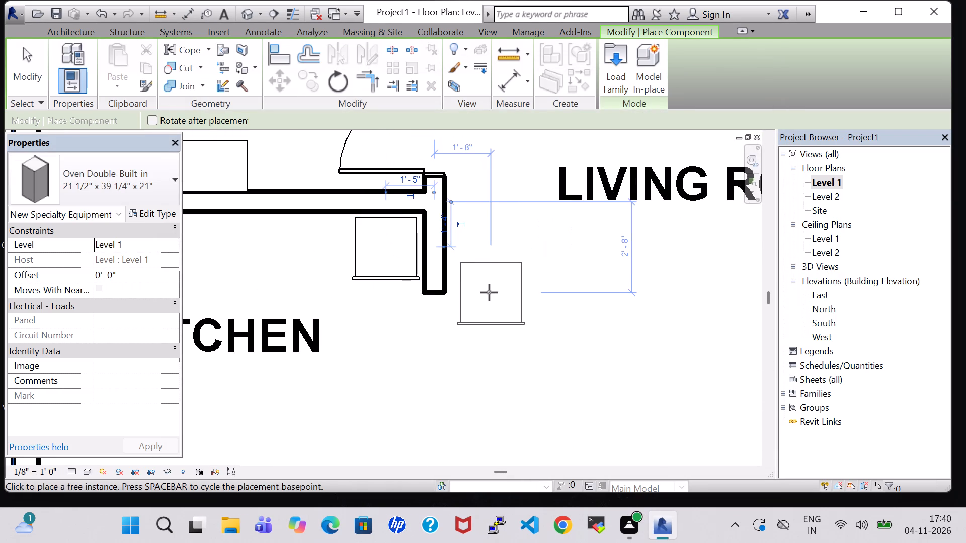
{"action": "key", "text": "Escape"}
{"action": "key", "text": "Escape"}
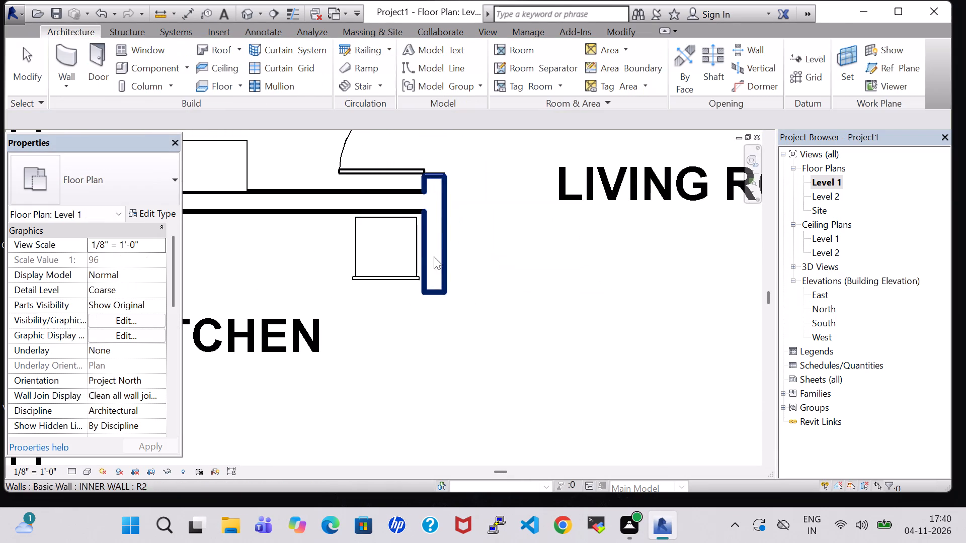
{"action": "left_click", "coordinate": [406, 240]}
{"action": "left_click", "coordinate": [376, 248]}
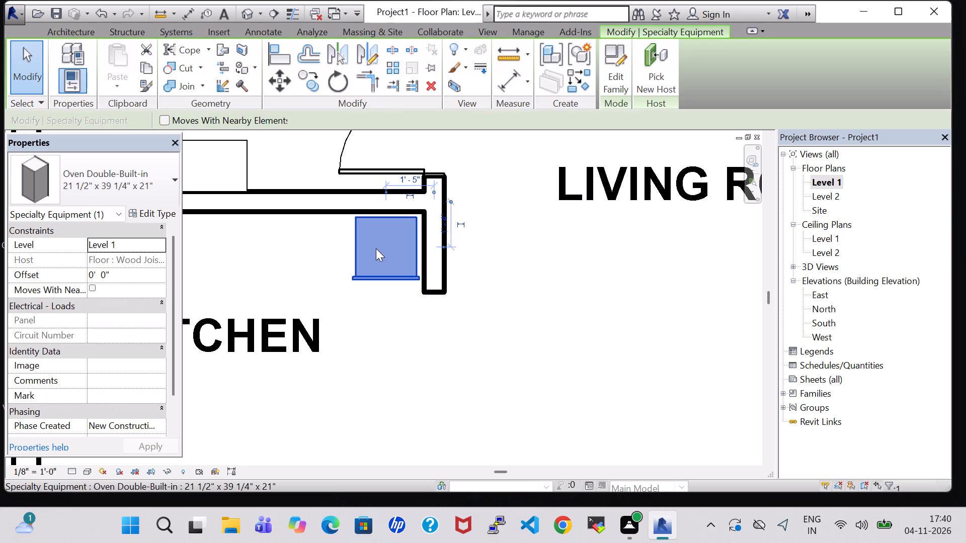
{"action": "key", "text": "Up"}
{"action": "left_click", "coordinate": [491, 302]}
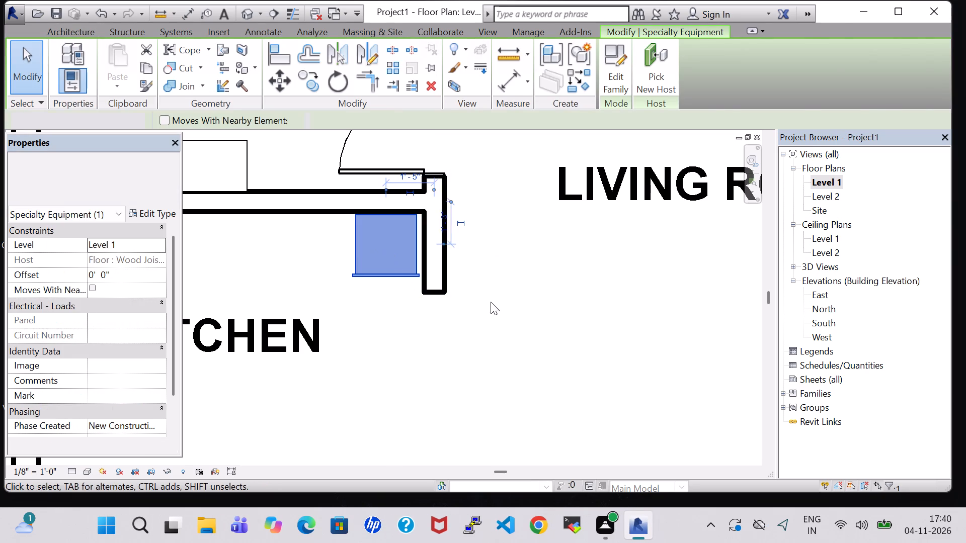
Place a Counter Top w Sink Hole, 24" Depth, rotated to run north–south along the kitchen's west wall from its northwest corner.
{"action": "scroll", "coordinate": [491, 302], "scroll_direction": "down", "scroll_amount": 3}
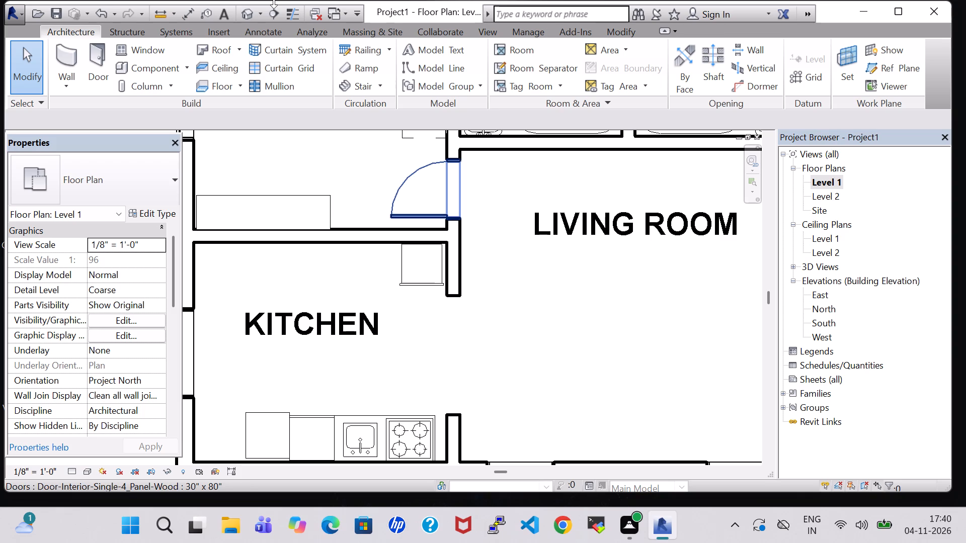
{"action": "left_click", "coordinate": [146, 70]}
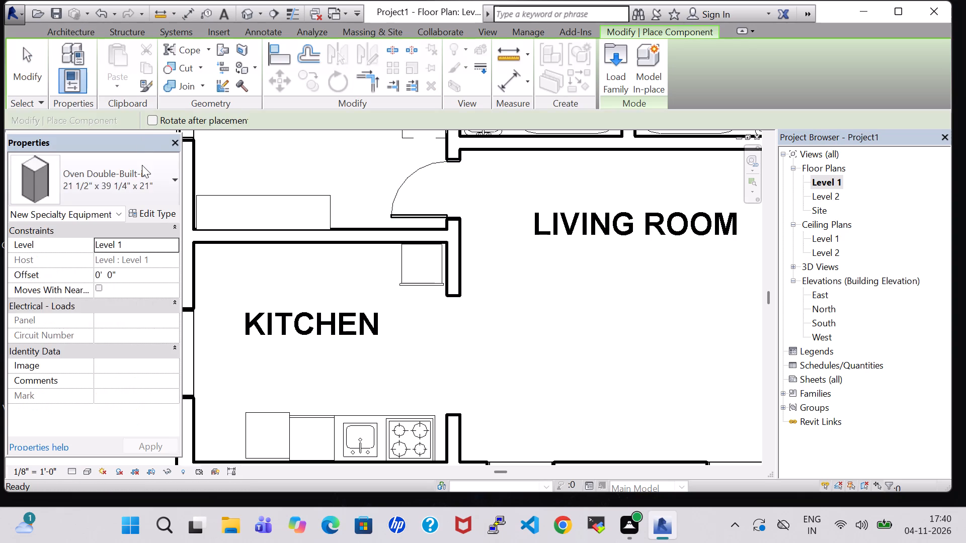
{"action": "left_click", "coordinate": [142, 165]}
{"action": "scroll", "coordinate": [98, 327], "scroll_direction": "up", "scroll_amount": 8}
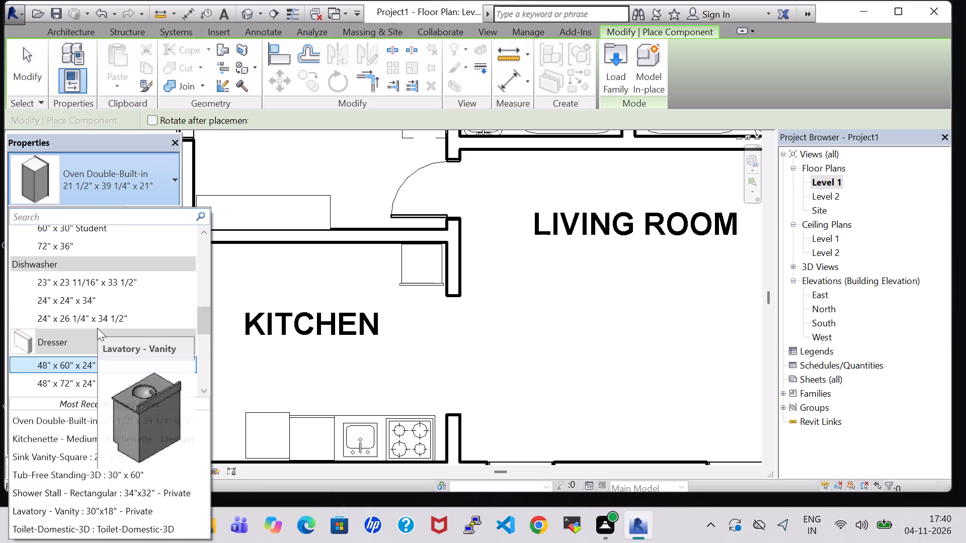
{"action": "scroll", "coordinate": [97, 328], "scroll_direction": "up", "scroll_amount": 4}
{"action": "left_click", "coordinate": [85, 287]}
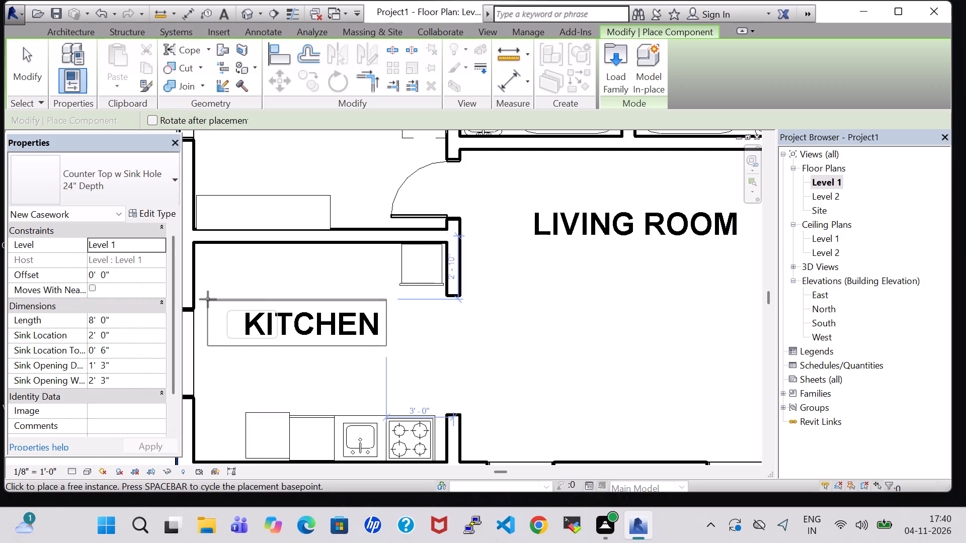
{"action": "key", "text": "space"}
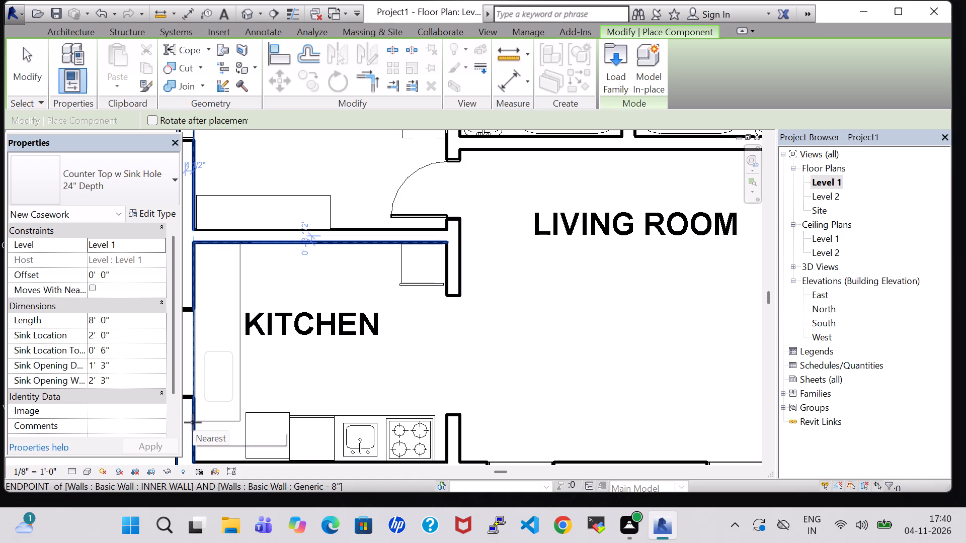
{"action": "left_click", "coordinate": [193, 422]}
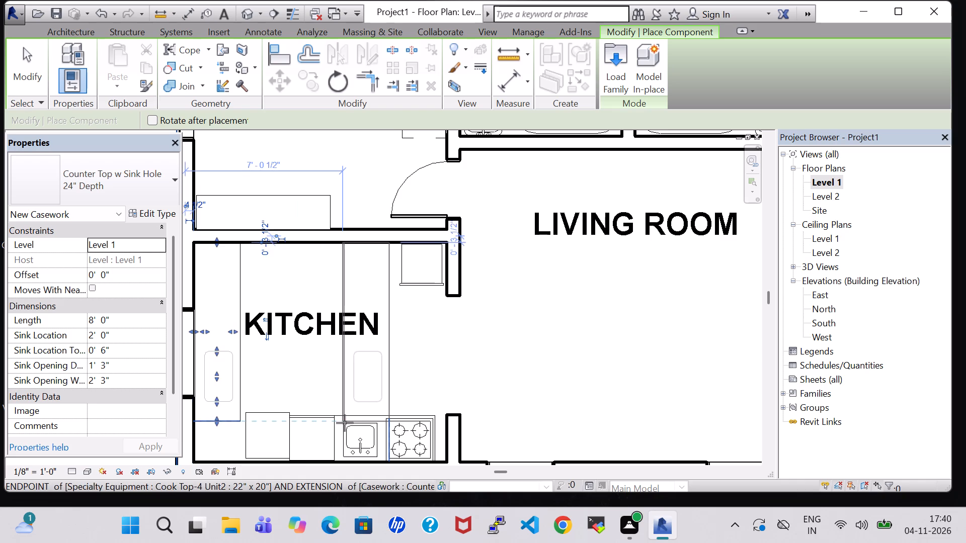
{"action": "key", "text": "Escape"}
{"action": "key", "text": "Escape"}
Set the length of the countertop along the kitchen's west wall to 7' 0".
{"action": "left_click", "coordinate": [235, 375]}
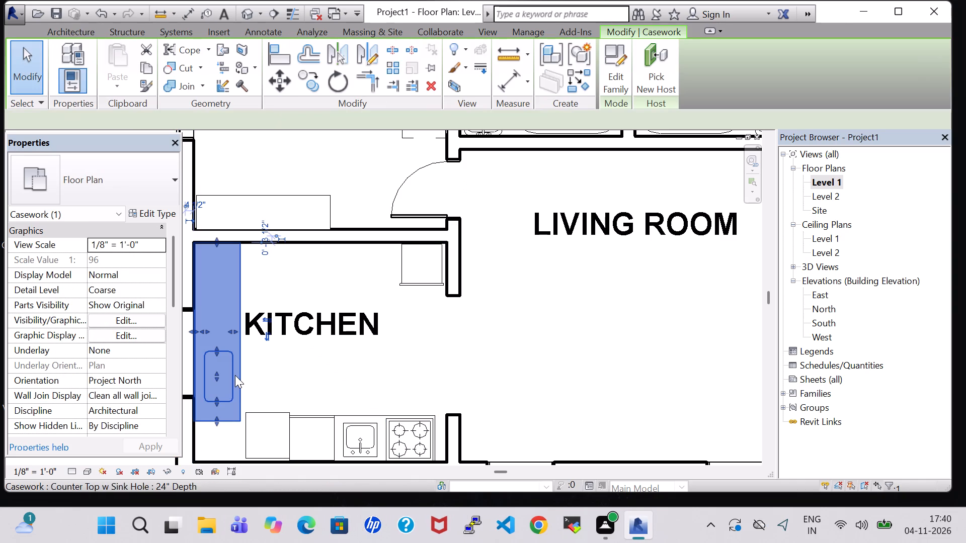
{"action": "key", "text": "Down"}
{"action": "key", "text": "Up"}
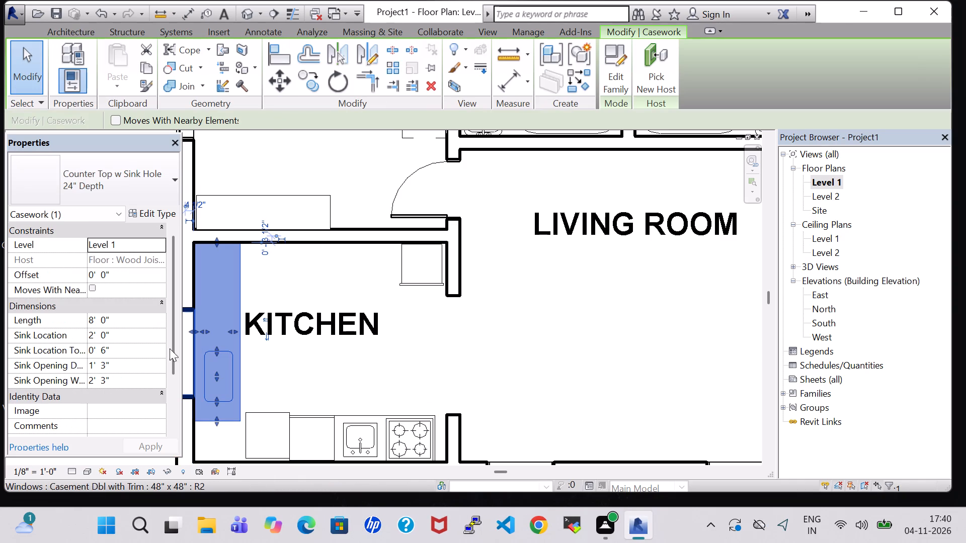
{"action": "left_click", "coordinate": [93, 319]}
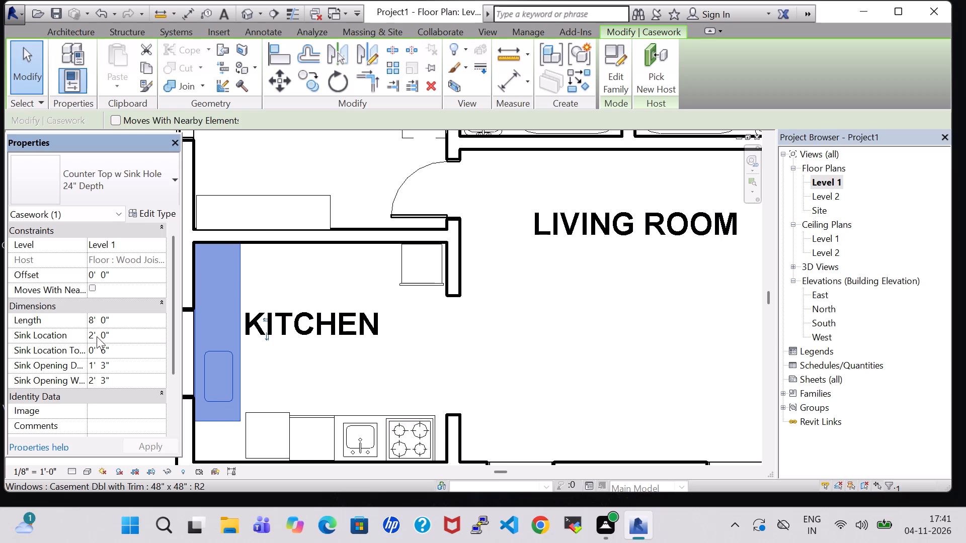
{"action": "key", "text": "Right"}
{"action": "key", "text": "BackSpace"}
{"action": "key", "text": "7"}
{"action": "key", "text": "Return"}
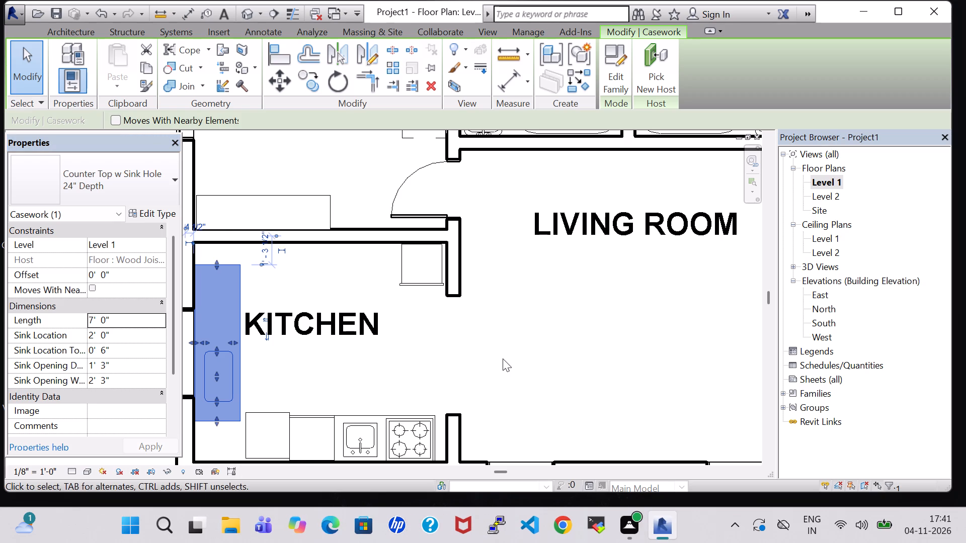
Nudge the shortened countertop north along the kitchen's west wall, keeping its back edge against that wall.
{"action": "key", "text": "Left"}
{"action": "key", "text": "Left"}
{"action": "key", "text": "Right"}
{"action": "key", "text": "Right"}
{"action": "key", "text": "Right"}
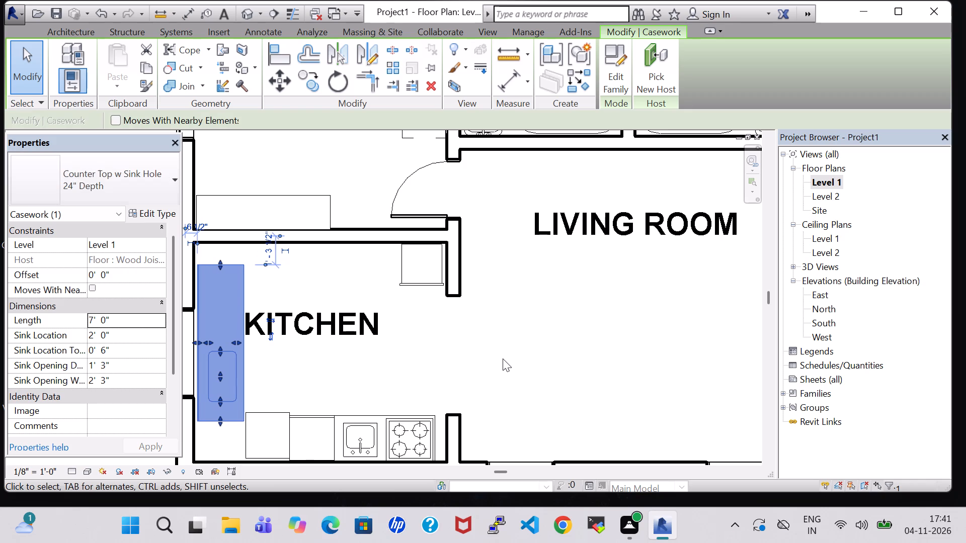
{"action": "key", "text": "Left"}
{"action": "key", "text": "Up"}
{"action": "key", "text": "Up"}
{"action": "key", "text": "Up"}
{"action": "key", "text": "Up"}
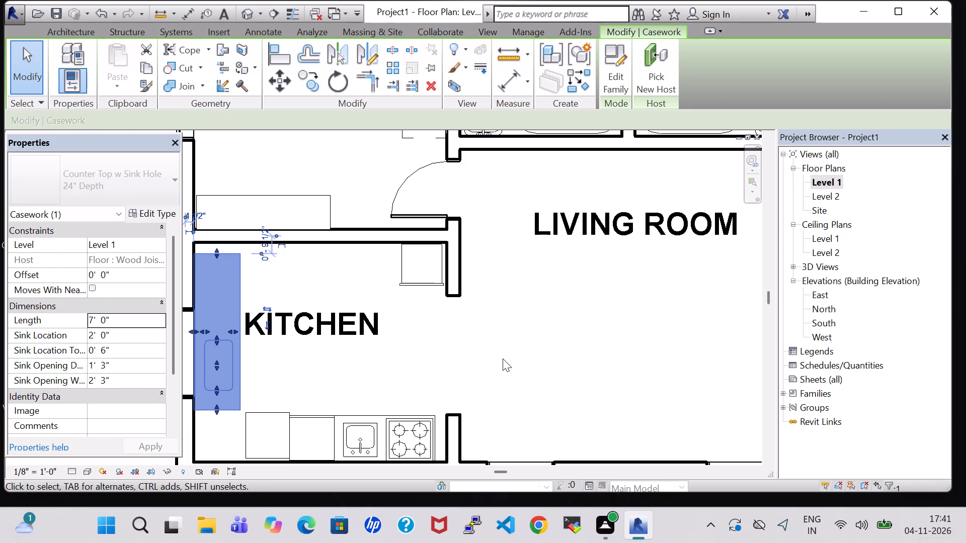
{"action": "key", "text": "Down"}
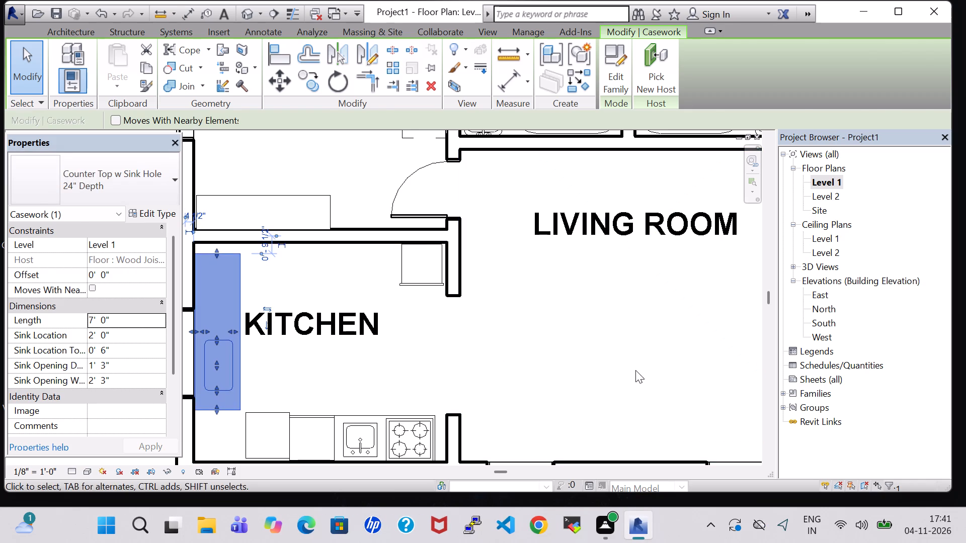
{"action": "left_click", "coordinate": [635, 370]}
In the 3D view, raise the 48" x 48" casement window above the kitchen's sink countertop to a 3' 9" sill height.
{"action": "left_click", "coordinate": [238, 17]}
{"action": "left_click", "coordinate": [248, 17]}
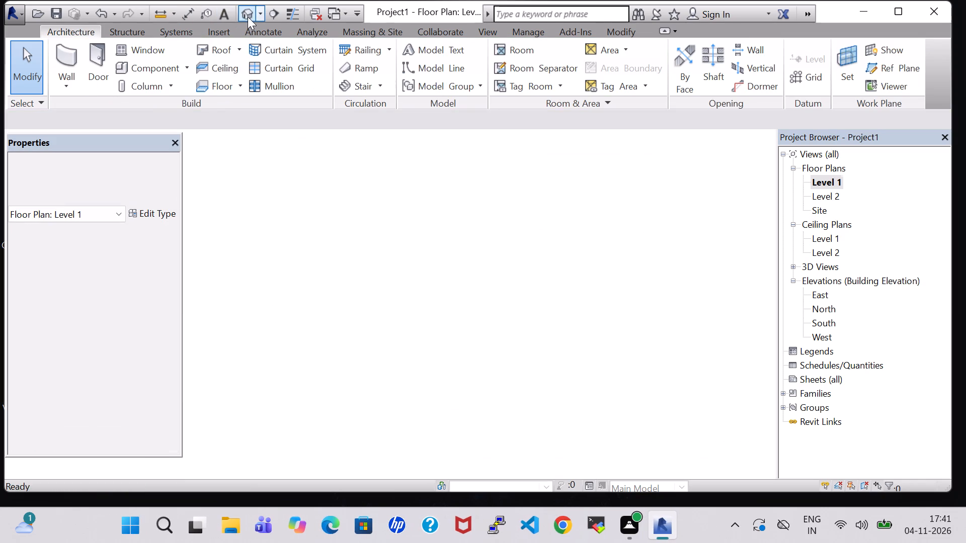
{"action": "middle_click_drag", "start_coordinate": [583, 210], "coordinate": [735, 333], "text": "shift"}
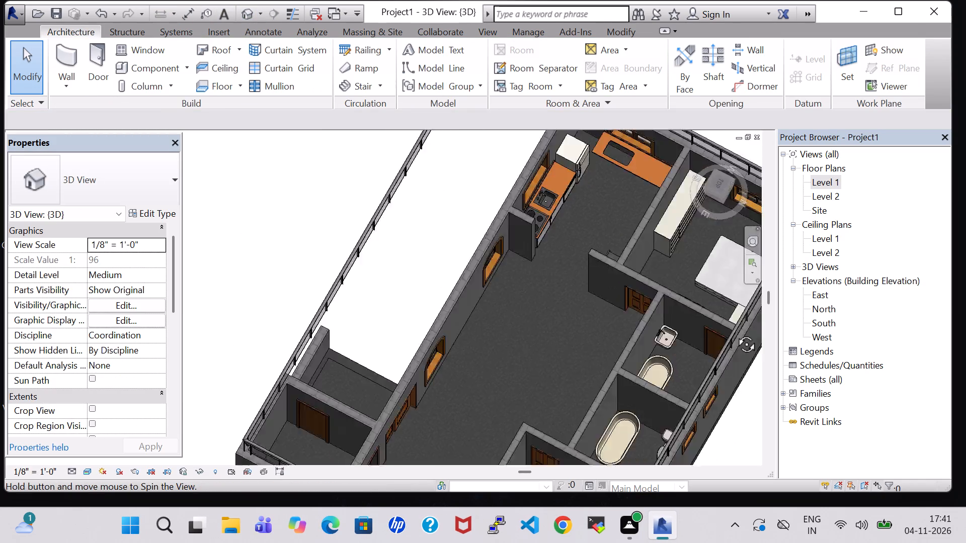
{"action": "middle_click_drag", "start_coordinate": [735, 333], "coordinate": [831, 324], "text": "shift"}
{"action": "middle_click_drag", "start_coordinate": [419, 265], "coordinate": [351, 210]}
{"action": "scroll", "coordinate": [465, 201], "scroll_direction": "up", "scroll_amount": 6}
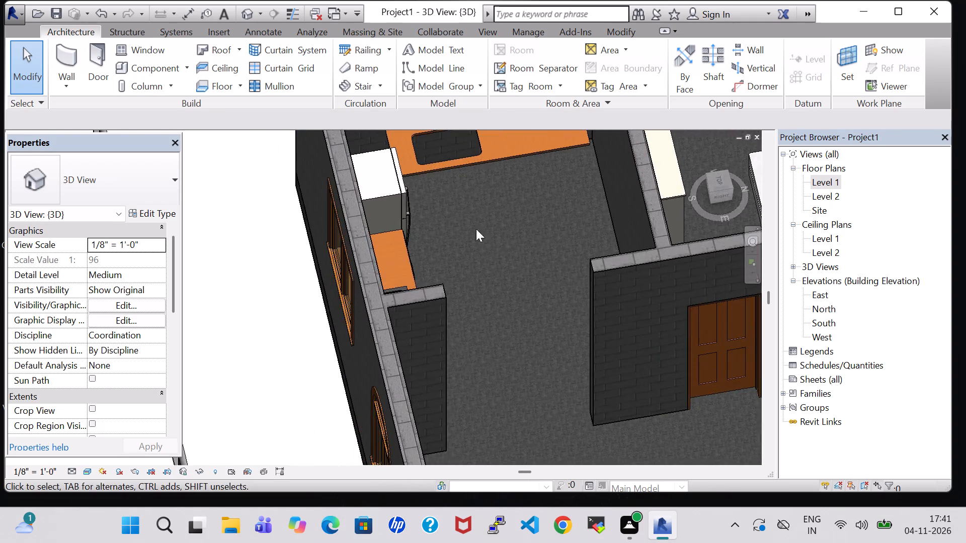
{"action": "middle_click_drag", "start_coordinate": [492, 246], "coordinate": [477, 169]}
{"action": "left_click", "coordinate": [528, 166]}
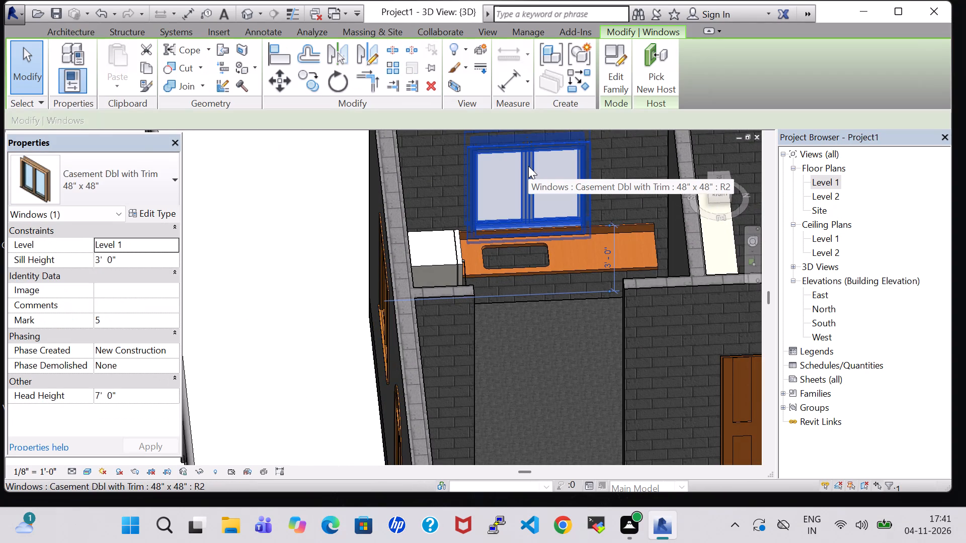
{"action": "key", "text": "Up"}
{"action": "key", "text": "Up"}
{"action": "key", "text": "Up"}
{"action": "key", "text": "Up"}
{"action": "key", "text": "Up"}
{"action": "key", "text": "Up"}
{"action": "key", "text": "Up"}
{"action": "key", "text": "Up"}
{"action": "key", "text": "Up"}
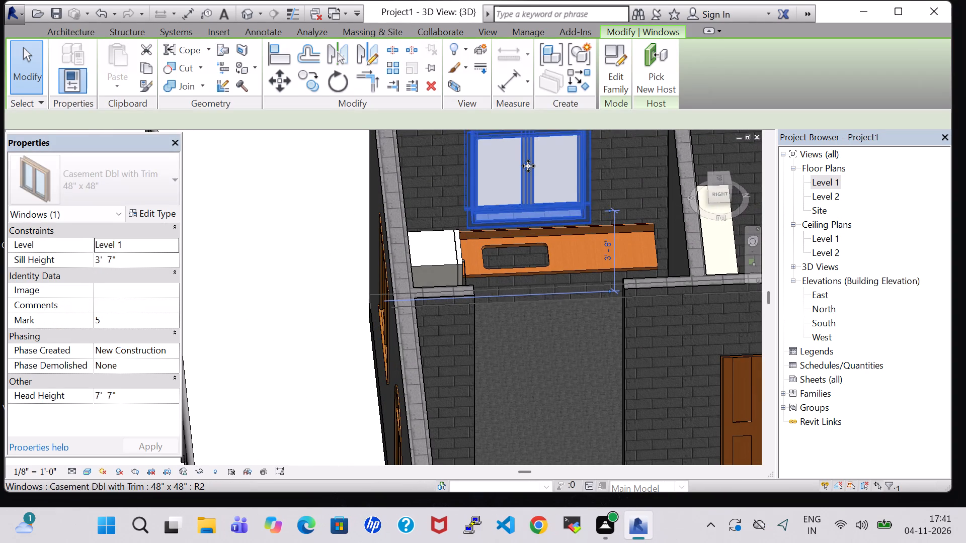
Nudge the raised kitchen window slightly north along the west wall.
{"action": "key", "text": "Right"}
{"action": "key", "text": "Right"}
{"action": "key", "text": "Right"}
{"action": "key", "text": "Right"}
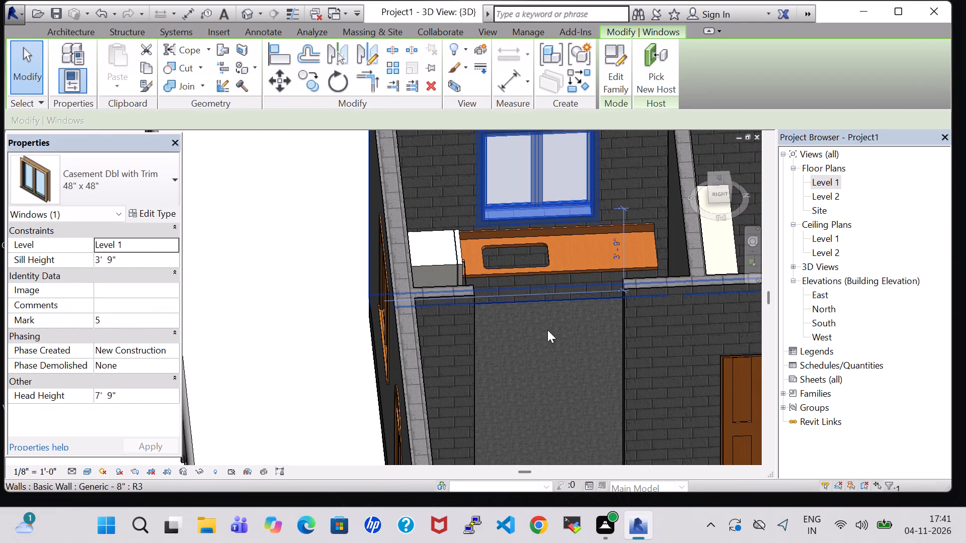
{"action": "left_click", "coordinate": [548, 354]}
{"action": "middle_click_drag", "start_coordinate": [548, 354], "coordinate": [573, 278], "text": "shift"}
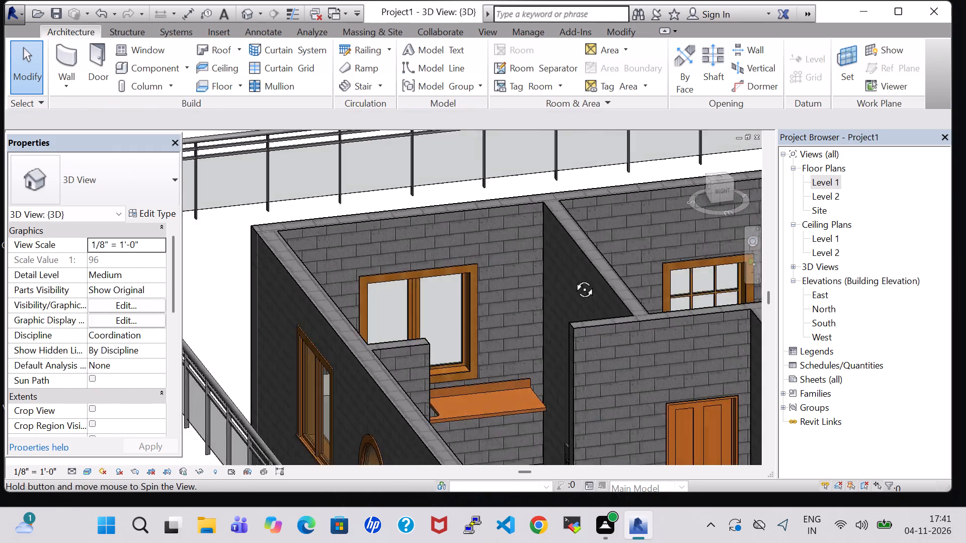
{"action": "middle_click_drag", "start_coordinate": [573, 278], "coordinate": [558, 275], "text": "shift"}
{"action": "middle_click_drag", "start_coordinate": [549, 309], "coordinate": [519, 310]}
From the Level 1 plan, load the Microwave family from the Specialty Equipment Domestic library folder.
{"action": "double_click", "coordinate": [832, 176]}
{"action": "scroll", "coordinate": [668, 199], "scroll_direction": "down", "scroll_amount": 4}
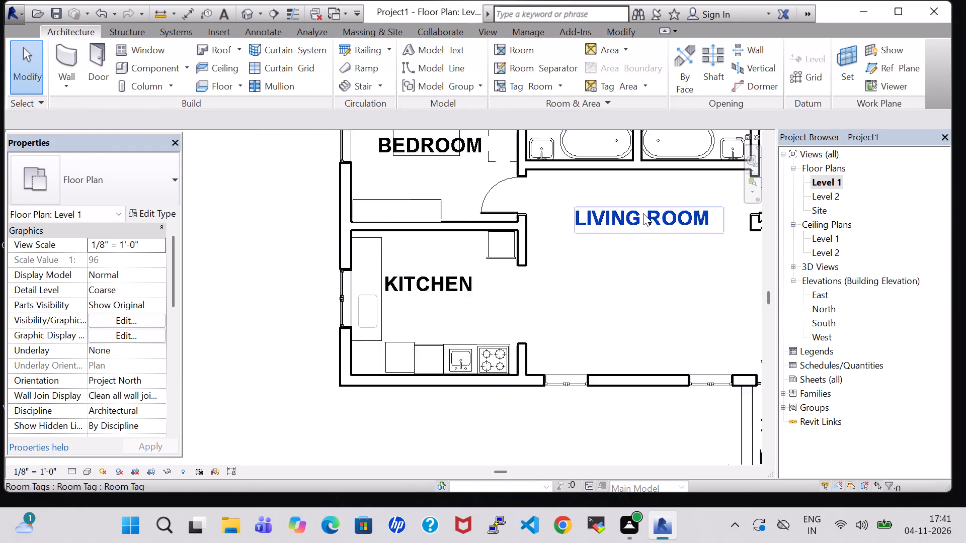
{"action": "left_click", "coordinate": [157, 65]}
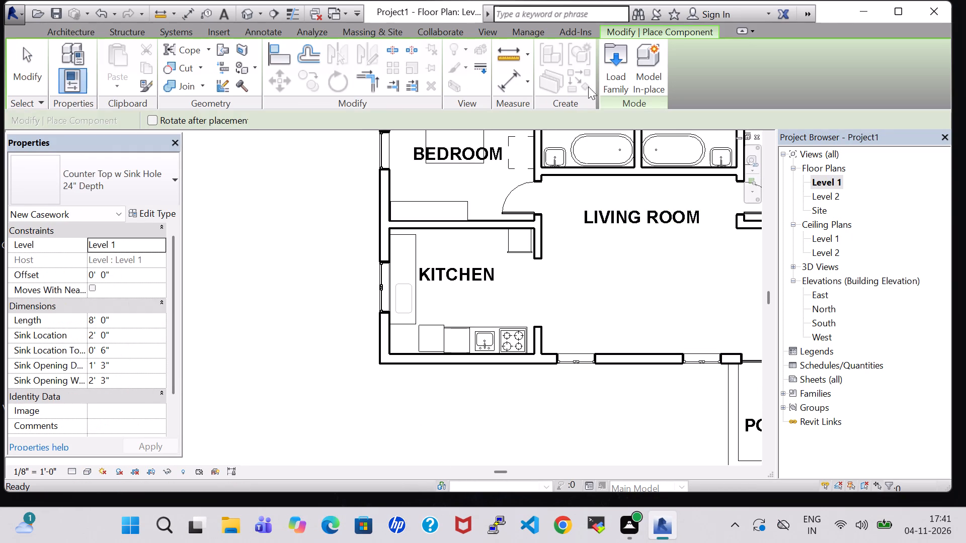
{"action": "left_click", "coordinate": [611, 75]}
{"action": "scroll", "coordinate": [572, 154], "scroll_direction": "down", "scroll_amount": 3}
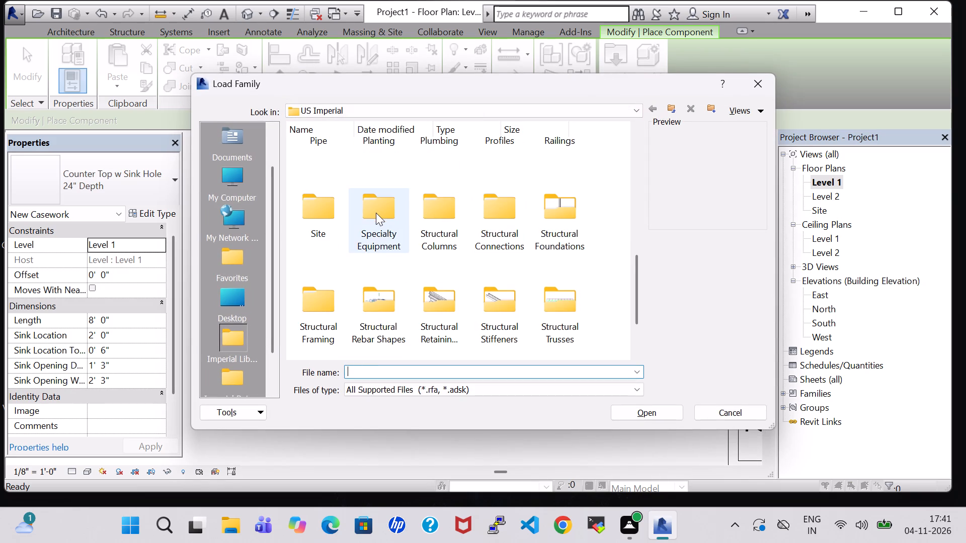
{"action": "double_click", "coordinate": [376, 213]}
{"action": "double_click", "coordinate": [376, 176]}
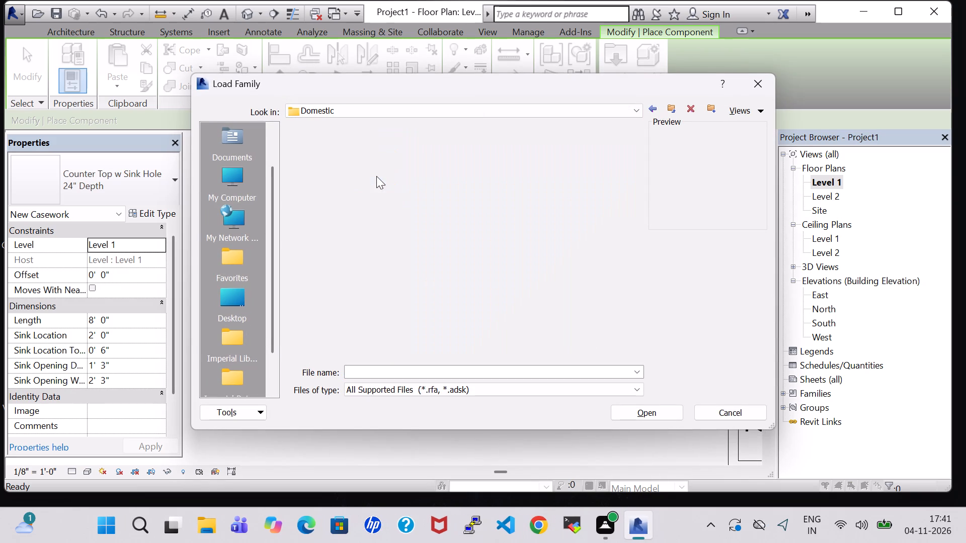
{"action": "scroll", "coordinate": [459, 250], "scroll_direction": "down", "scroll_amount": 1}
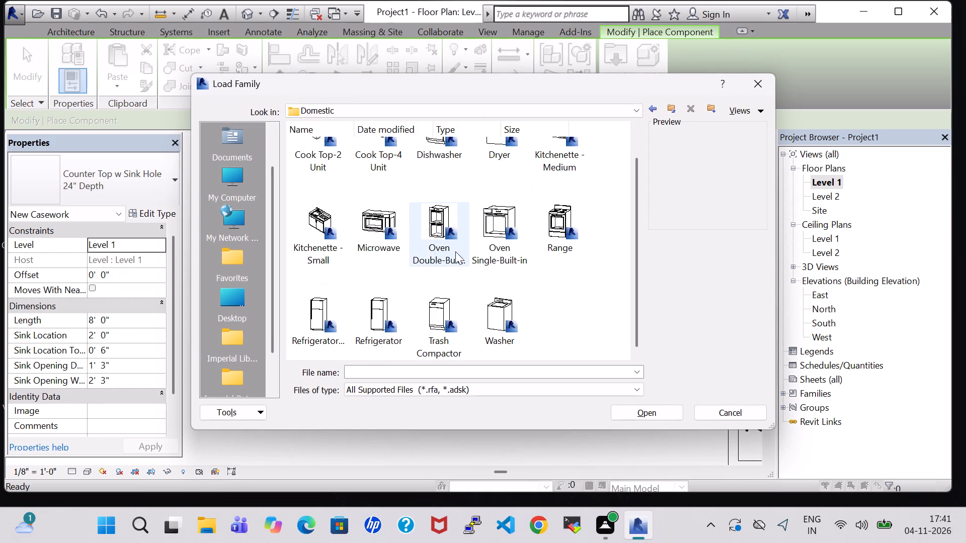
{"action": "left_click", "coordinate": [376, 210]}
{"action": "left_click", "coordinate": [657, 421]}
{"action": "left_click", "coordinate": [657, 416]}
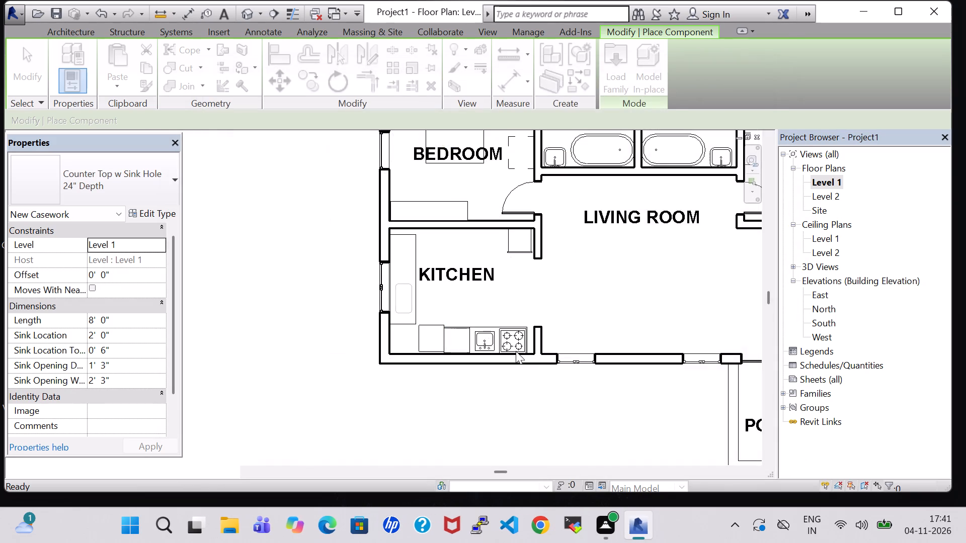
Place the 30" x 16" x 18" Microwave, rotated to run north–south, on the west countertop just north of the sink opening.
{"action": "scroll", "coordinate": [390, 268], "scroll_direction": "up", "scroll_amount": 4}
{"action": "key", "text": "space"}
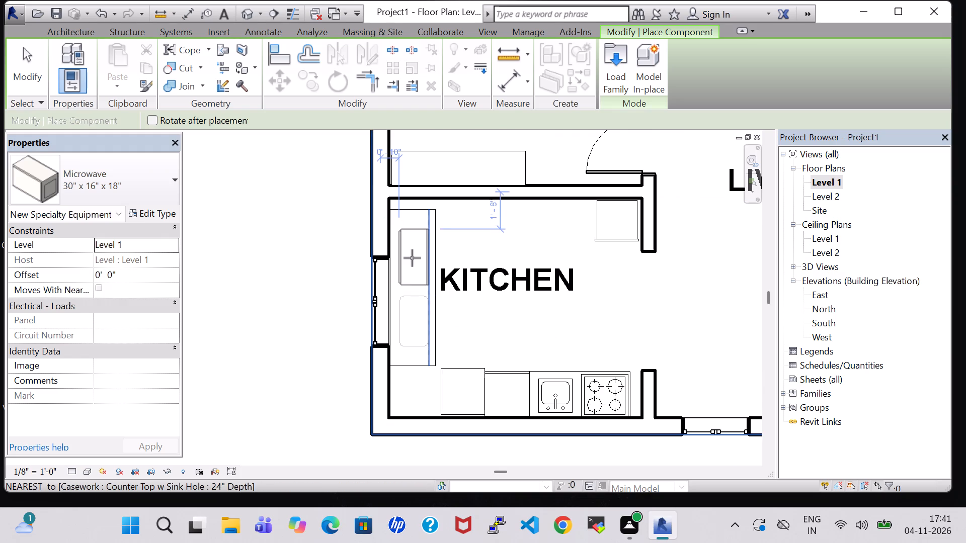
{"action": "left_click", "coordinate": [412, 258]}
{"action": "key", "text": "Escape"}
{"action": "key", "text": "Escape"}
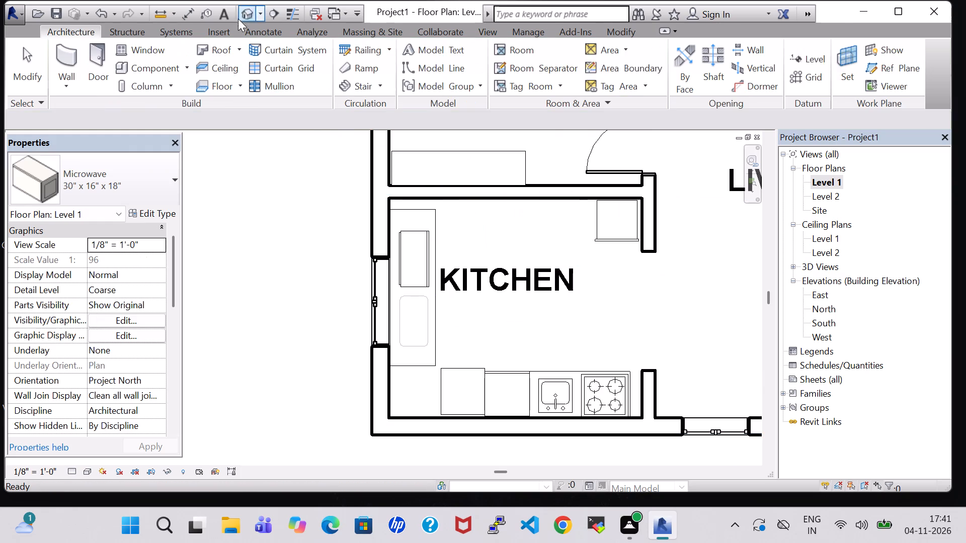
In the 3D view, nudge the microwave north along the west countertop, away from the sink opening.
{"action": "left_click", "coordinate": [244, 16]}
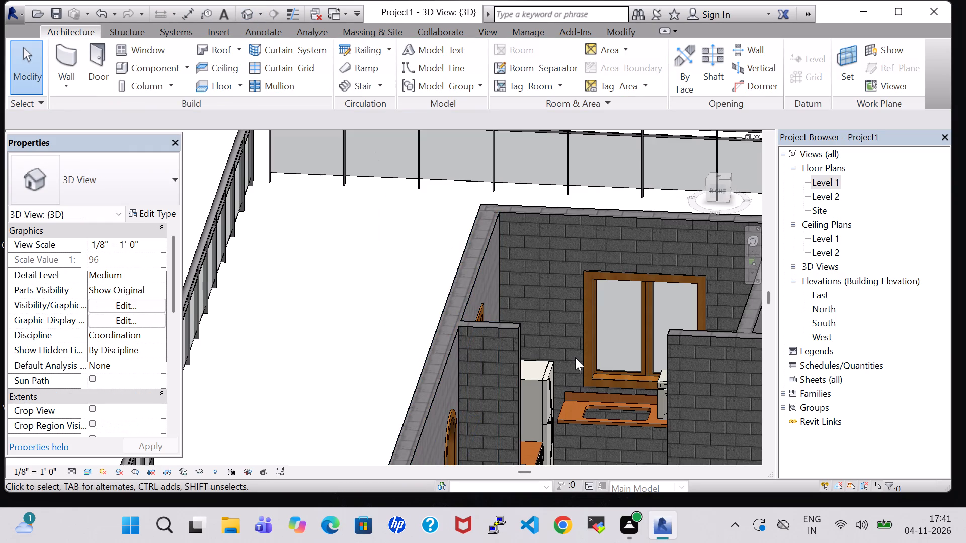
{"action": "middle_click_drag", "start_coordinate": [575, 357], "coordinate": [604, 365]}
{"action": "middle_click_drag", "start_coordinate": [604, 310], "coordinate": [589, 386]}
{"action": "left_click", "coordinate": [620, 238]}
{"action": "key", "text": "Right"}
{"action": "key", "text": "Right"}
{"action": "key", "text": "Right"}
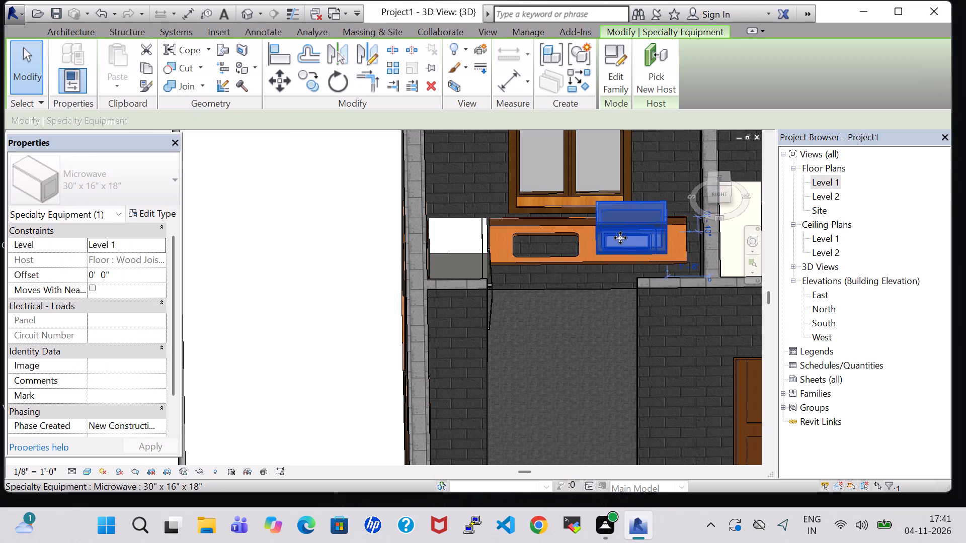
{"action": "key", "text": "Right"}
{"action": "key", "text": "Right"}
{"action": "key", "text": "Down"}
{"action": "key", "text": "Right"}
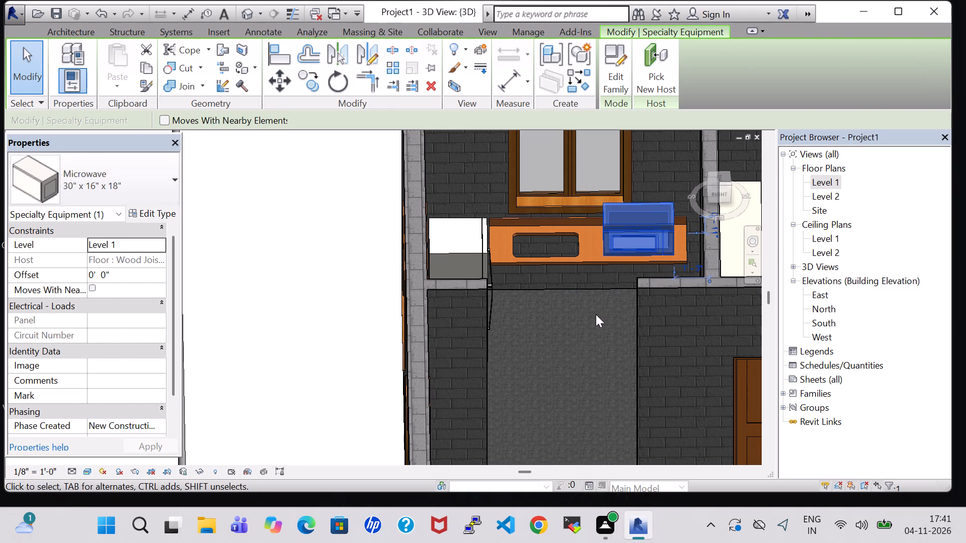
{"action": "left_click", "coordinate": [594, 318]}
From the Level 1 plan, load the Washer family from the Specialty Equipment Domestic library folder.
{"action": "double_click", "coordinate": [822, 176]}
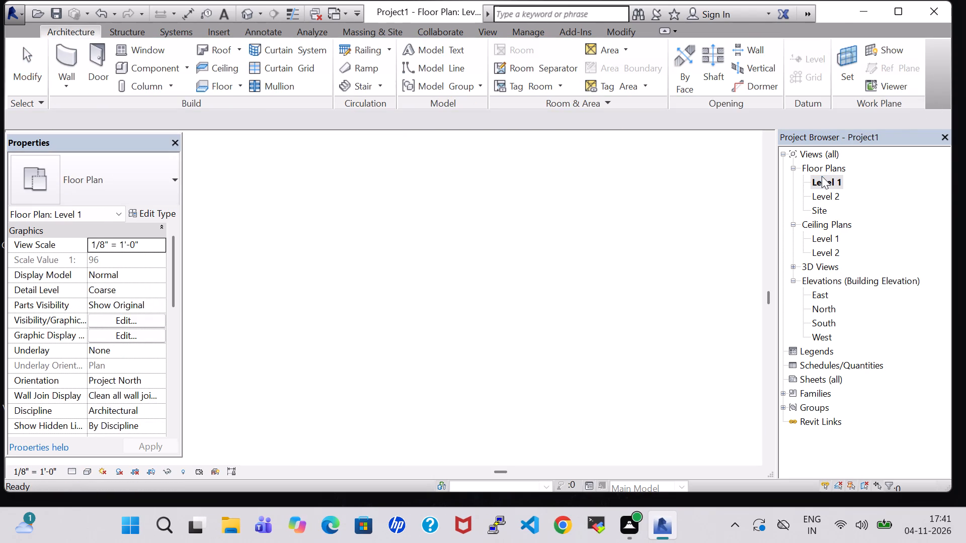
{"action": "scroll", "coordinate": [476, 304], "scroll_direction": "down", "scroll_amount": 2}
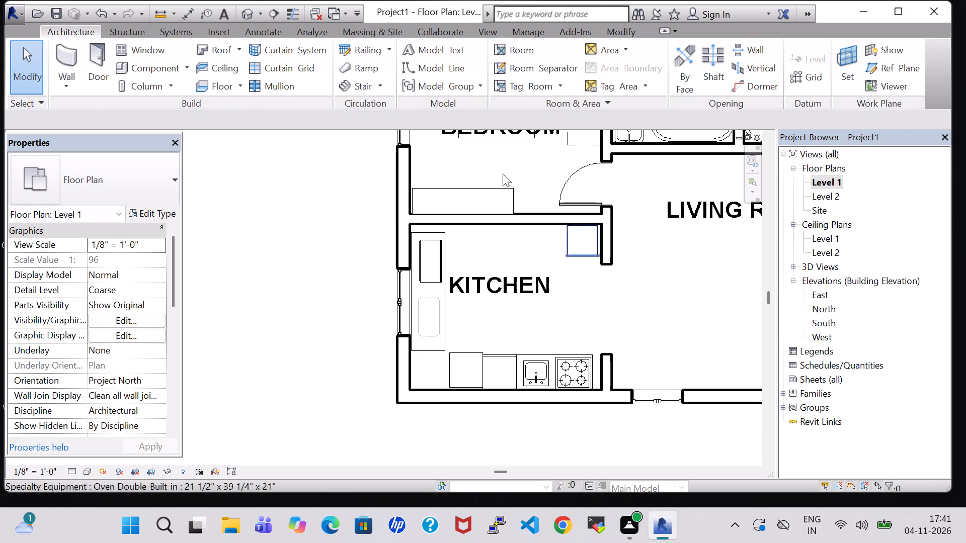
{"action": "left_click", "coordinate": [142, 64]}
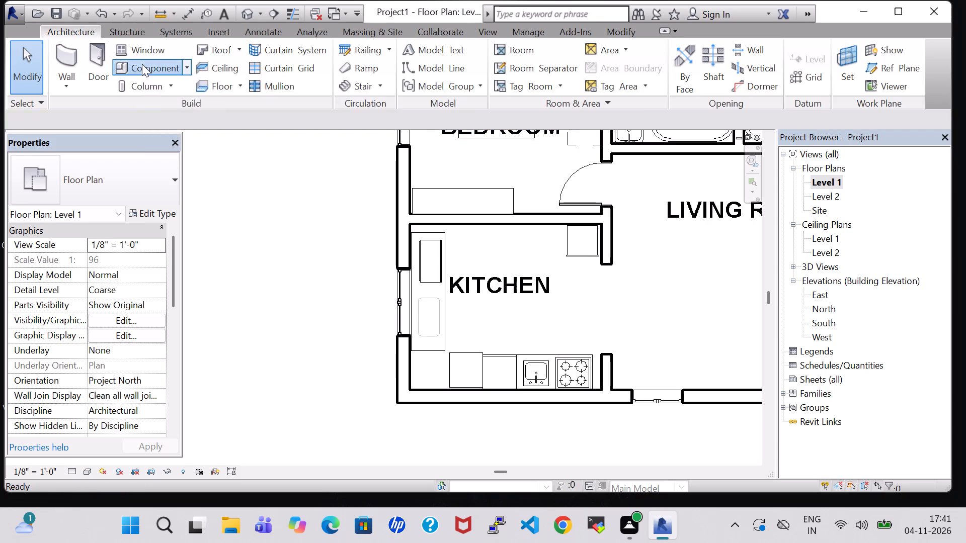
{"action": "left_click", "coordinate": [625, 65]}
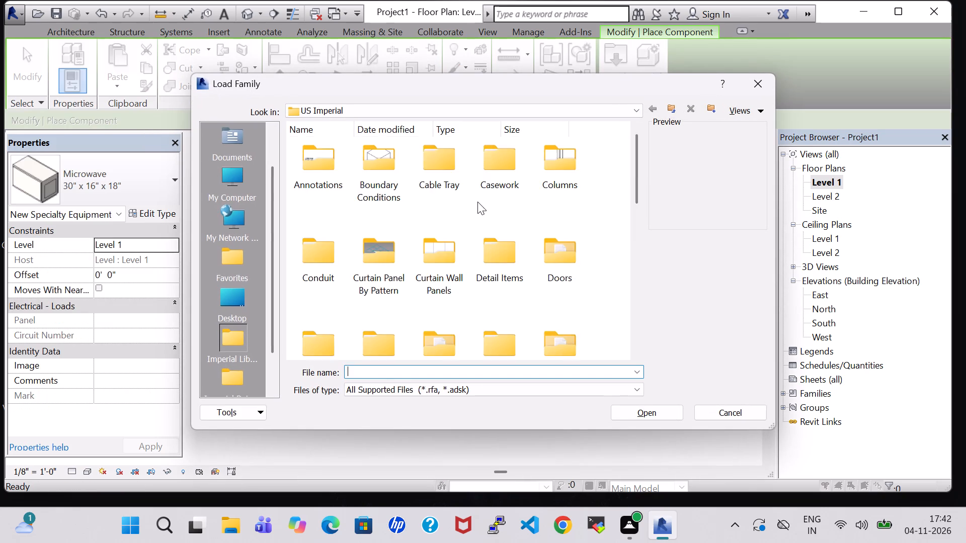
{"action": "scroll", "coordinate": [477, 202], "scroll_direction": "down", "scroll_amount": 2}
{"action": "scroll", "coordinate": [403, 262], "scroll_direction": "down", "scroll_amount": 1}
{"action": "double_click", "coordinate": [388, 222]}
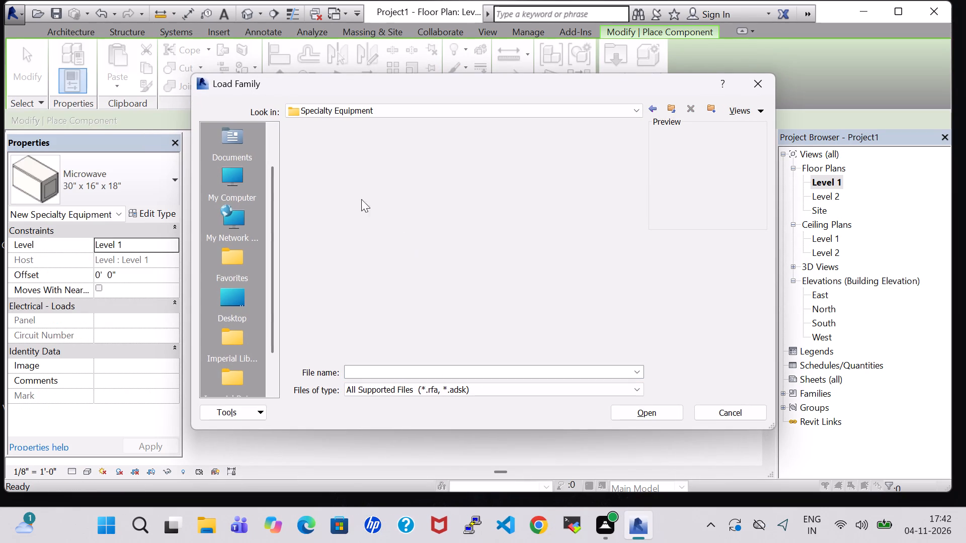
{"action": "double_click", "coordinate": [379, 176]}
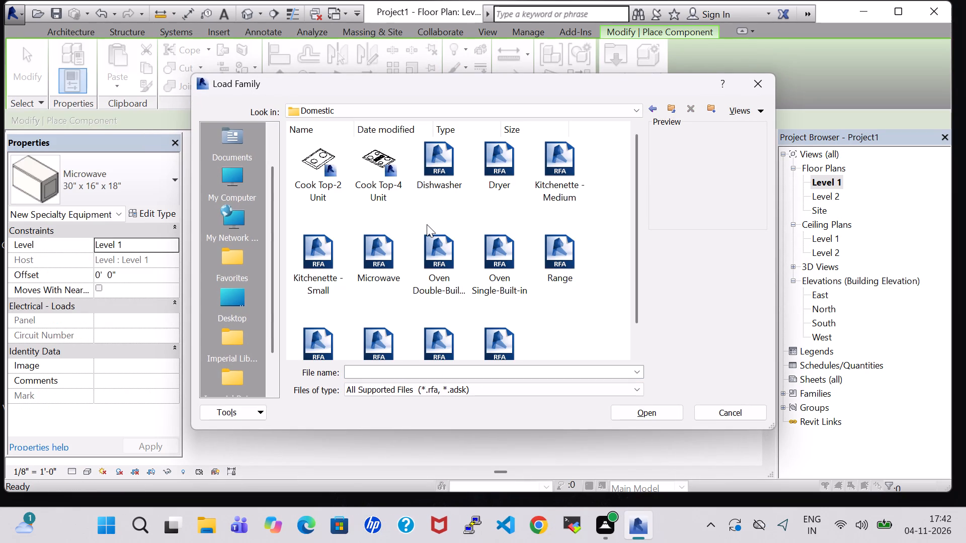
{"action": "scroll", "coordinate": [528, 206], "scroll_direction": "down", "scroll_amount": 1}
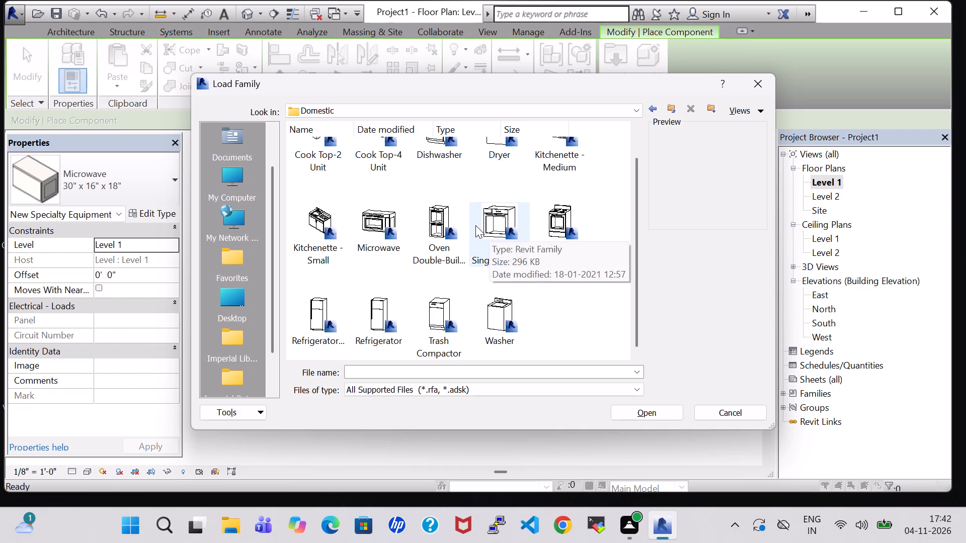
{"action": "left_click", "coordinate": [501, 306]}
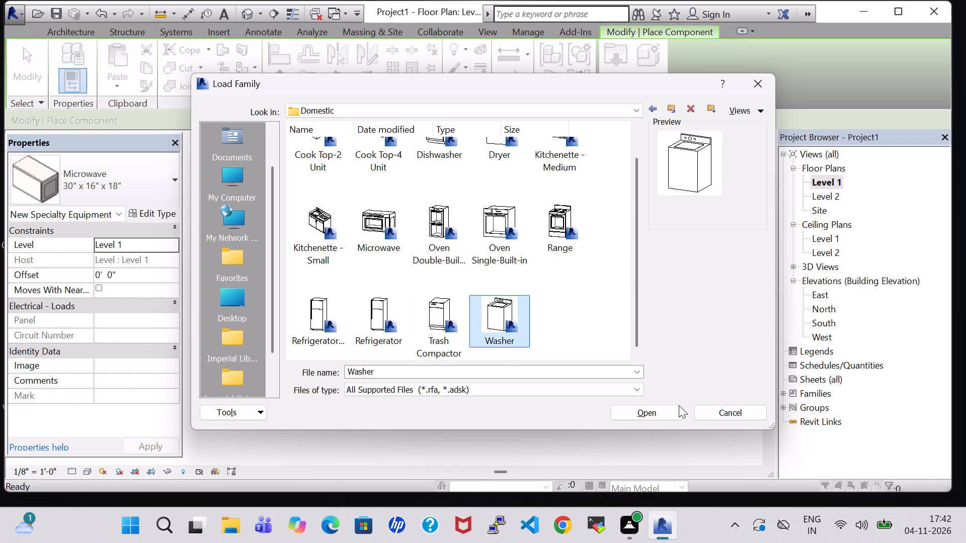
{"action": "left_click", "coordinate": [676, 411]}
Place the 27" x 25" x 35" Washer in the Laundry's southeast corner, rotated with its back toward the east wall.
{"action": "middle_click_drag", "start_coordinate": [656, 356], "coordinate": [314, 370]}
{"action": "middle_click_drag", "start_coordinate": [621, 363], "coordinate": [414, 379]}
{"action": "key", "text": "space"}
{"action": "key", "text": "space"}
{"action": "middle_click_drag", "start_coordinate": [511, 408], "coordinate": [474, 200]}
{"action": "key", "text": "space"}
{"action": "key", "text": "space"}
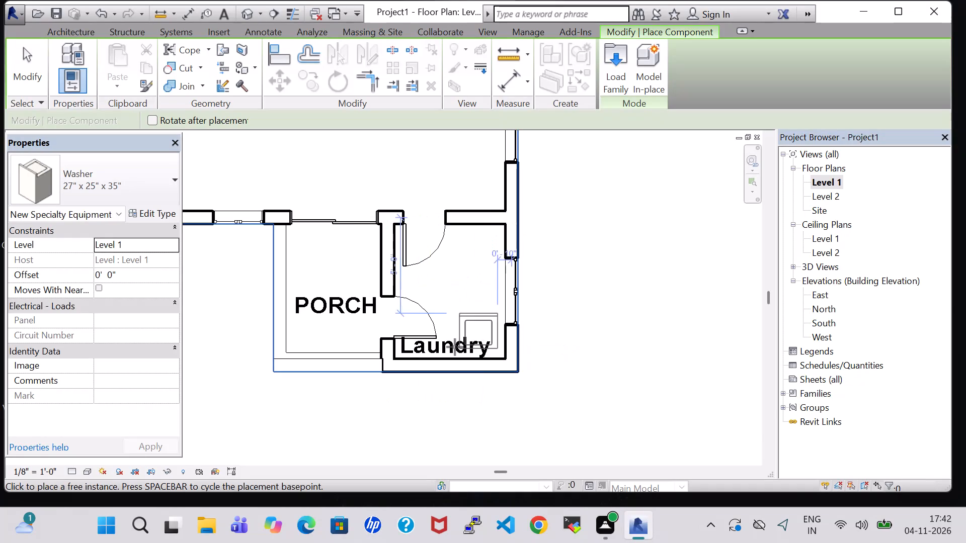
{"action": "key", "text": "space"}
{"action": "key", "text": "space"}
{"action": "key", "text": "space"}
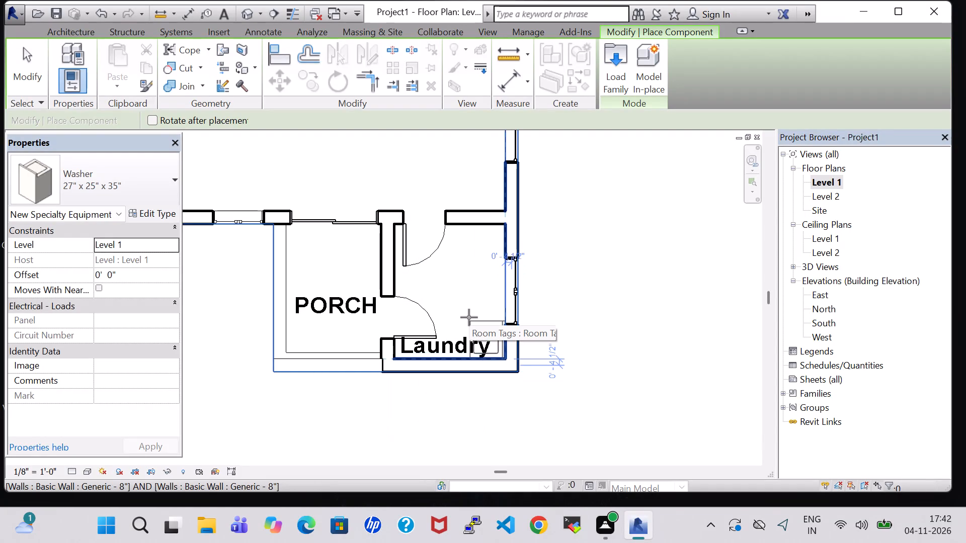
{"action": "scroll", "coordinate": [469, 317], "scroll_direction": "up", "scroll_amount": 6}
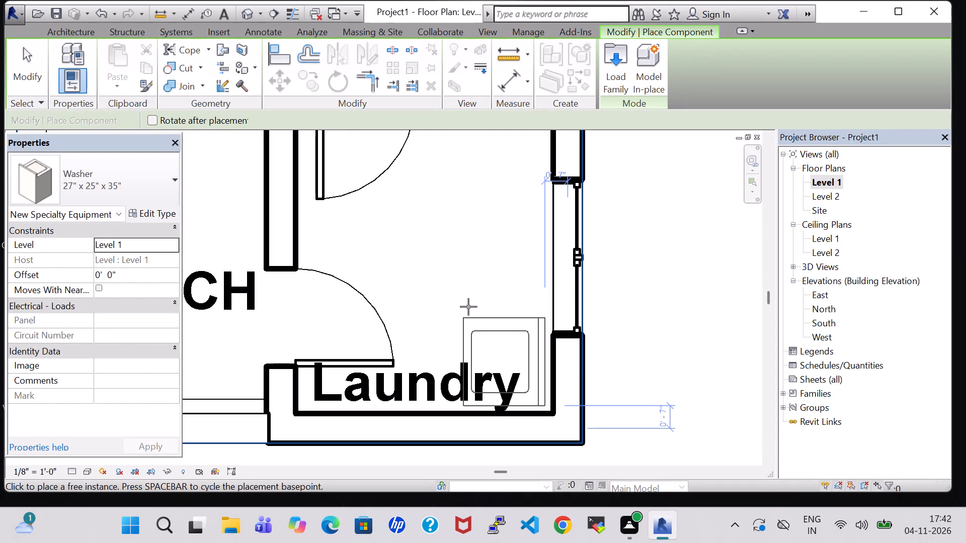
{"action": "left_click", "coordinate": [468, 307]}
{"action": "key", "text": "Escape"}
{"action": "key", "text": "Escape"}
Nudge the washer slightly south and east, closer to the walls of the Laundry's southeast corner.
{"action": "left_click", "coordinate": [509, 321]}
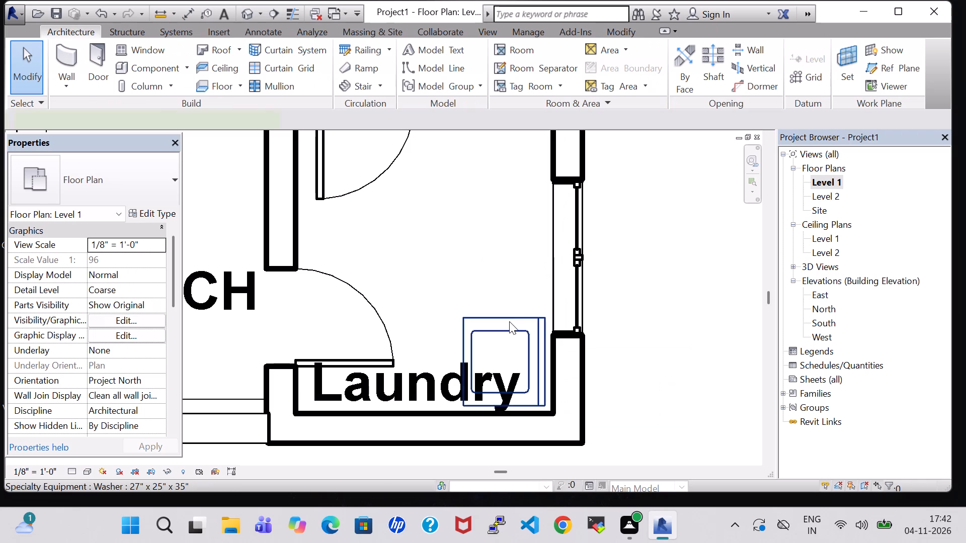
{"action": "key", "text": "Down"}
{"action": "key", "text": "Right"}
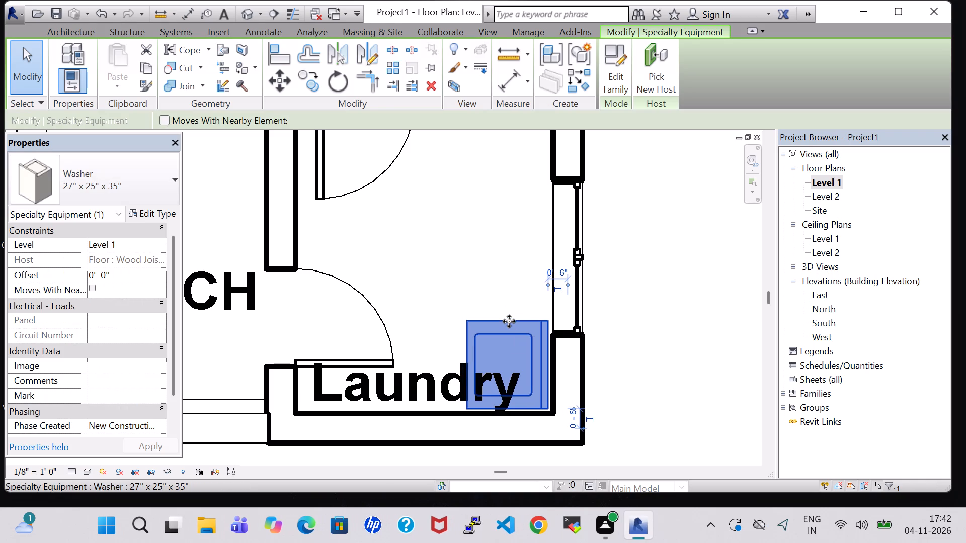
{"action": "left_click", "coordinate": [674, 233]}
Load the Dishwasher family from the Specialty Equipment Domestic library folder.
{"action": "middle_click_drag", "start_coordinate": [674, 233], "coordinate": [673, 238]}
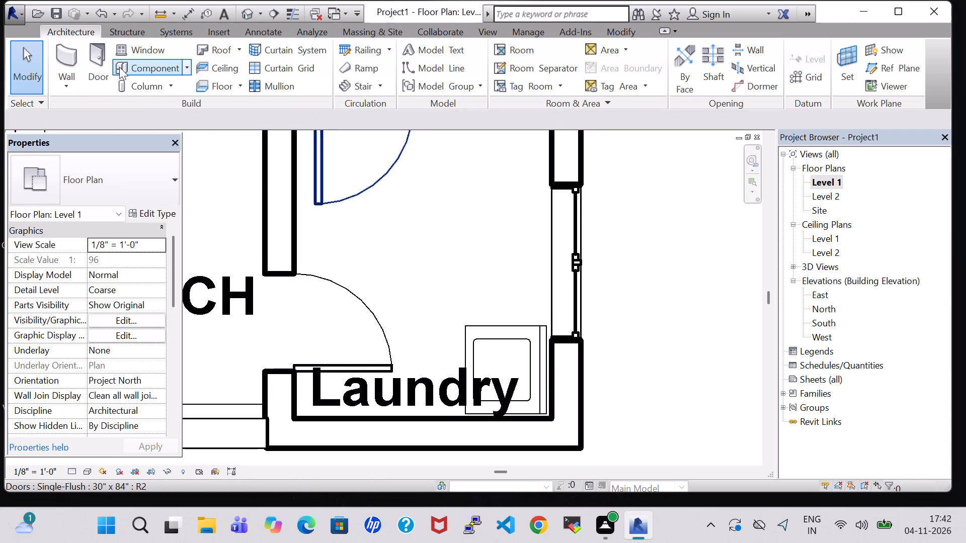
{"action": "left_click", "coordinate": [128, 67]}
{"action": "left_click", "coordinate": [620, 77]}
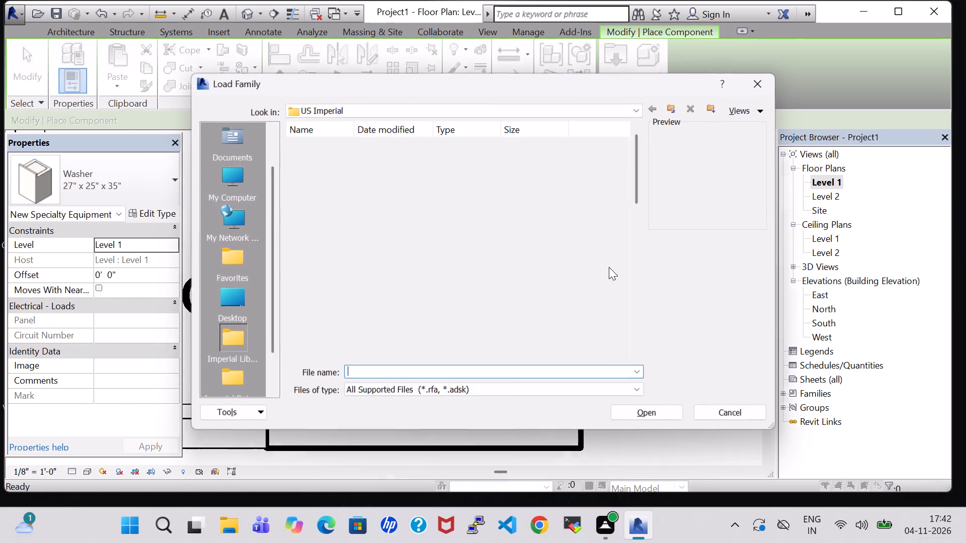
{"action": "scroll", "coordinate": [453, 213], "scroll_direction": "down", "scroll_amount": 3}
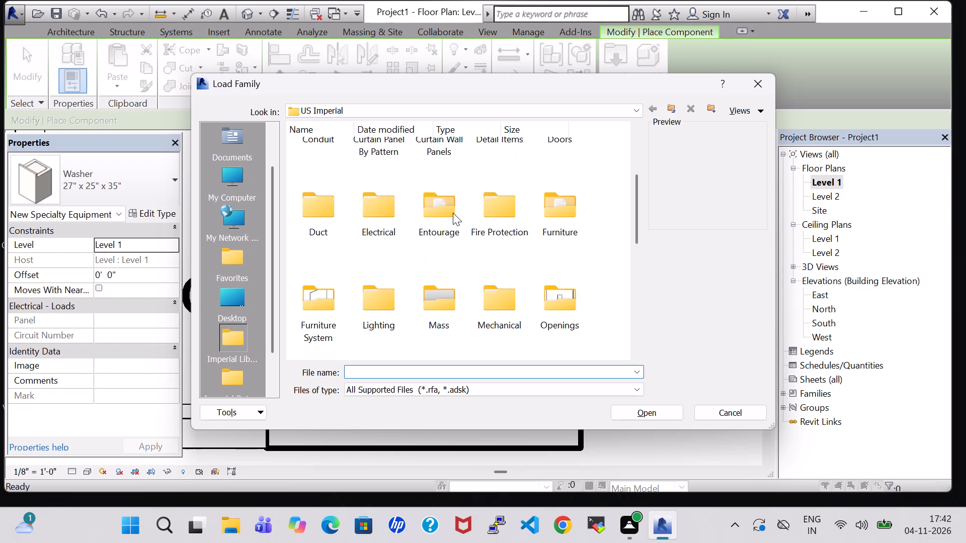
{"action": "double_click", "coordinate": [375, 231]}
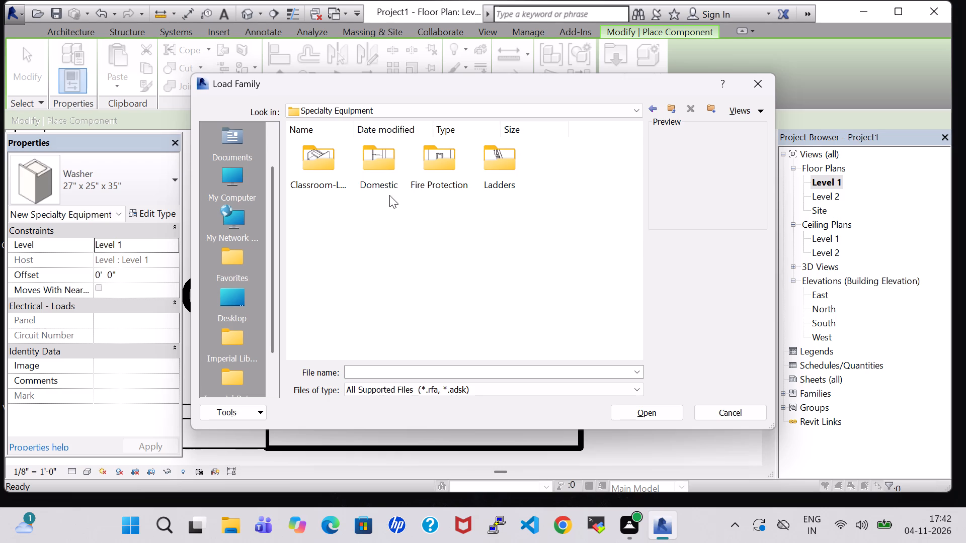
{"action": "double_click", "coordinate": [365, 165]}
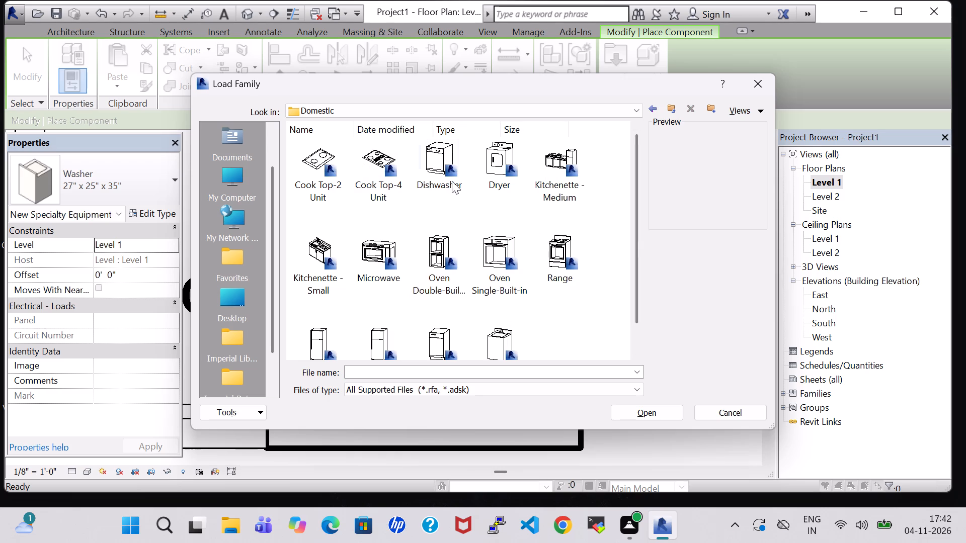
{"action": "left_click", "coordinate": [440, 155]}
{"action": "scroll", "coordinate": [597, 309], "scroll_direction": "down", "scroll_amount": 1}
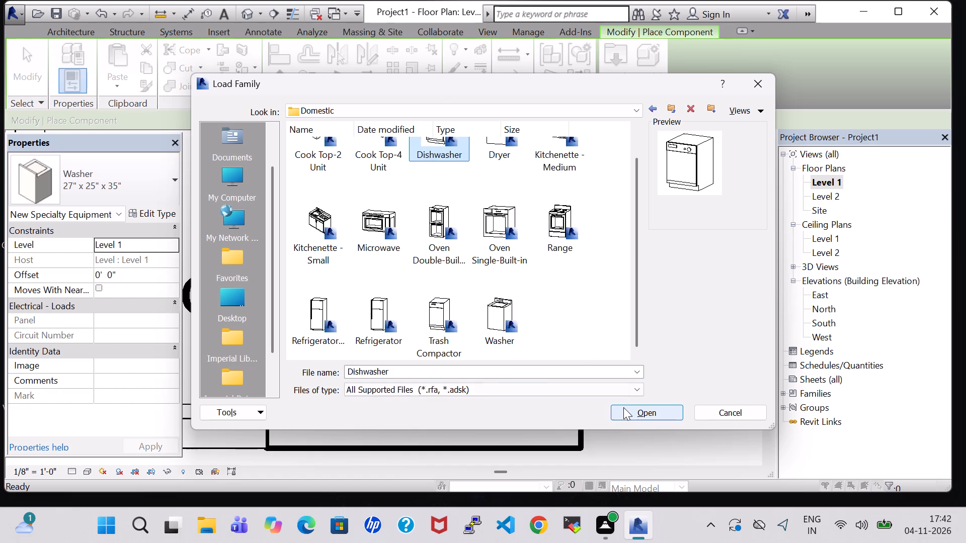
{"action": "left_click", "coordinate": [623, 407]}
{"action": "left_click", "coordinate": [519, 245]}
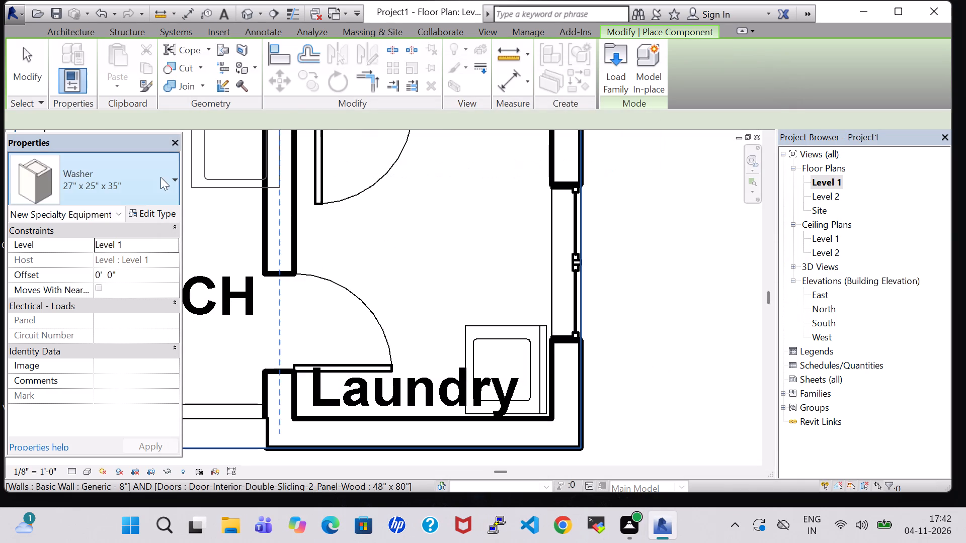
Place the 24" x 24" x 34" Dishwasher in the Laundry's northeast corner, rotated with its back toward the east wall.
{"action": "left_click", "coordinate": [145, 182]}
{"action": "type", "text": "di"}
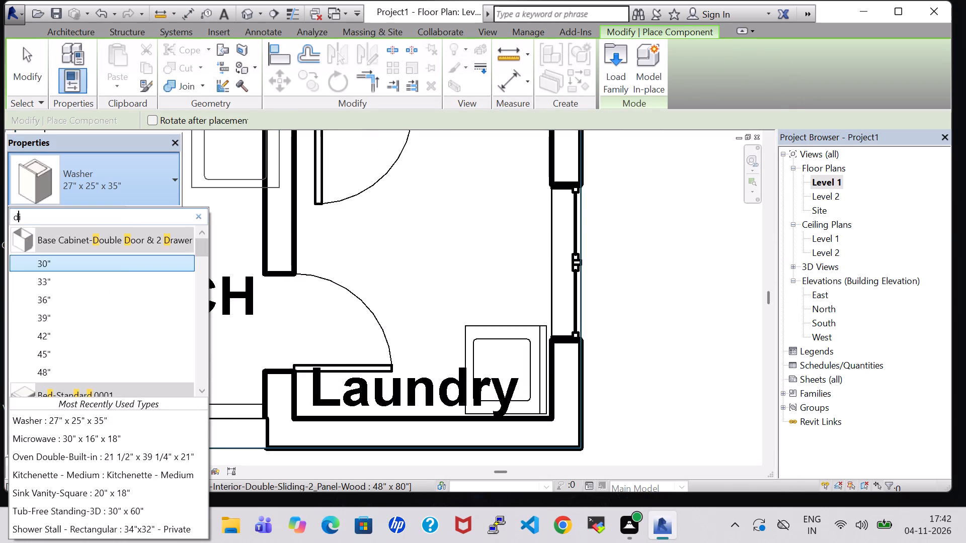
{"action": "left_click", "coordinate": [101, 283]}
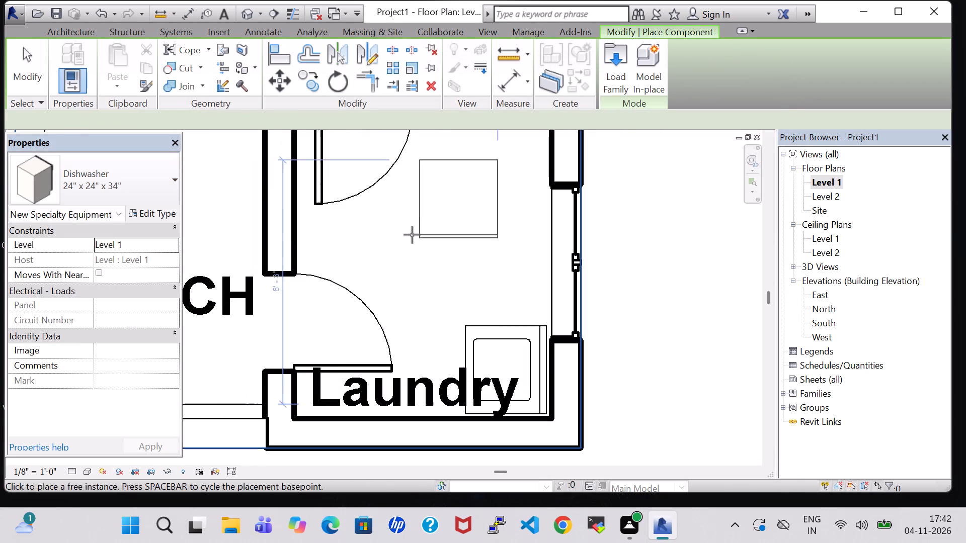
{"action": "middle_click_drag", "start_coordinate": [412, 235], "coordinate": [388, 355]}
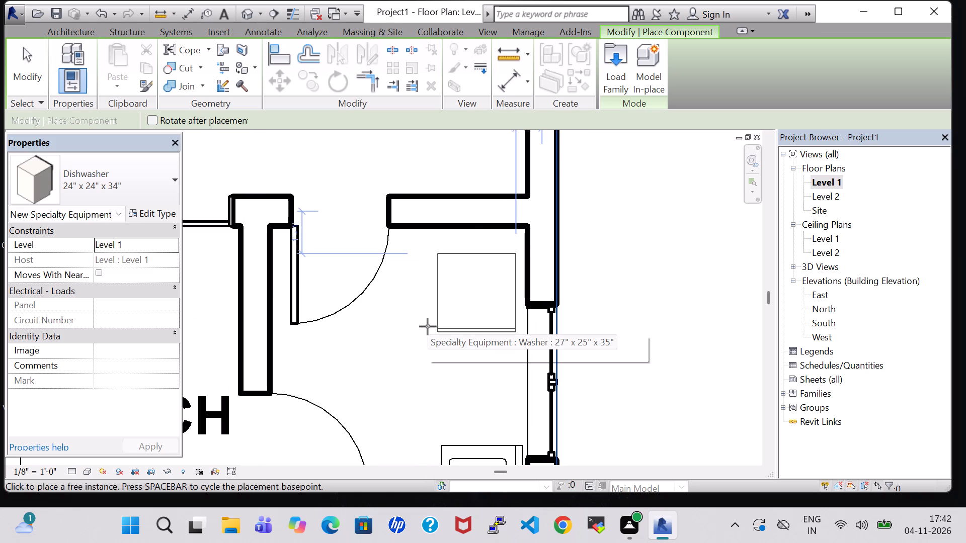
{"action": "key", "text": "space"}
{"action": "key", "text": "space"}
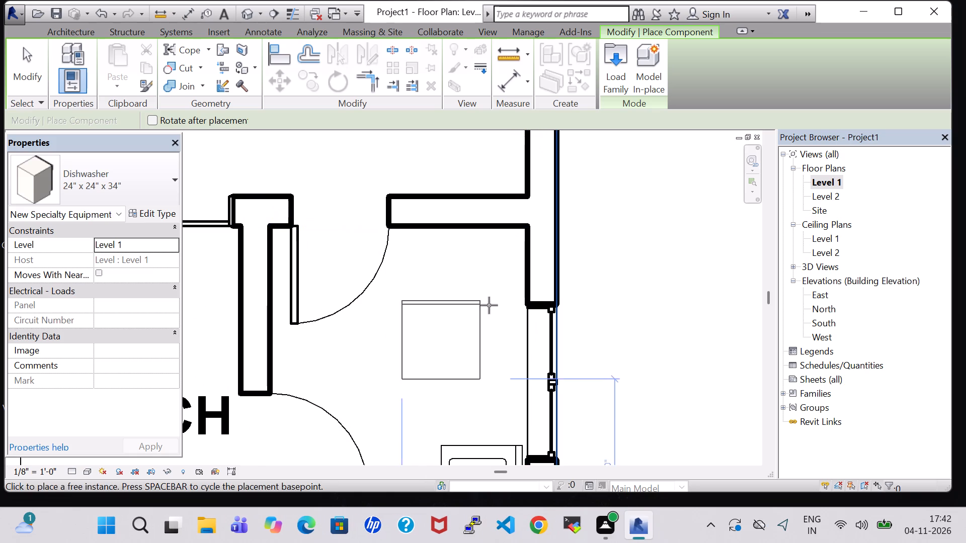
{"action": "key", "text": "space"}
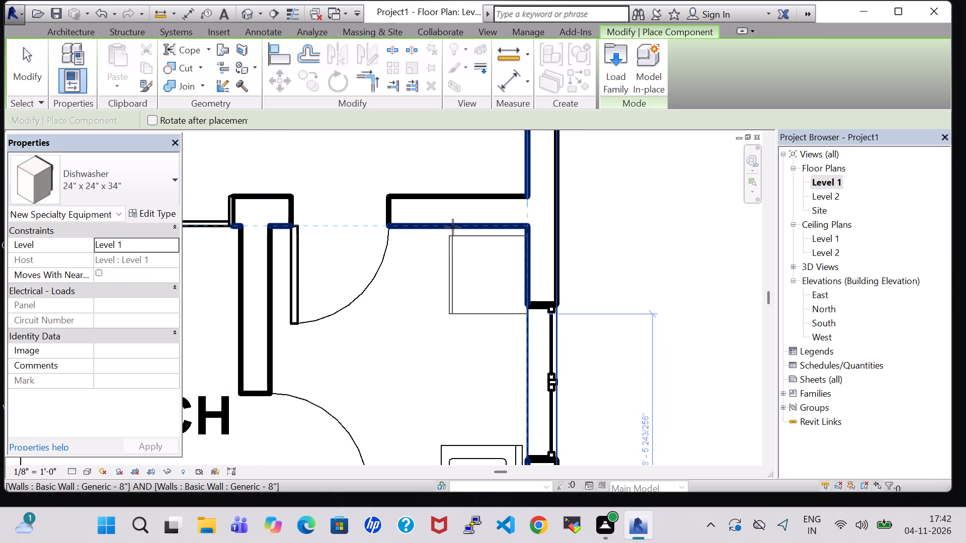
{"action": "left_click", "coordinate": [440, 229]}
{"action": "key", "text": "Escape"}
{"action": "key", "text": "Escape"}
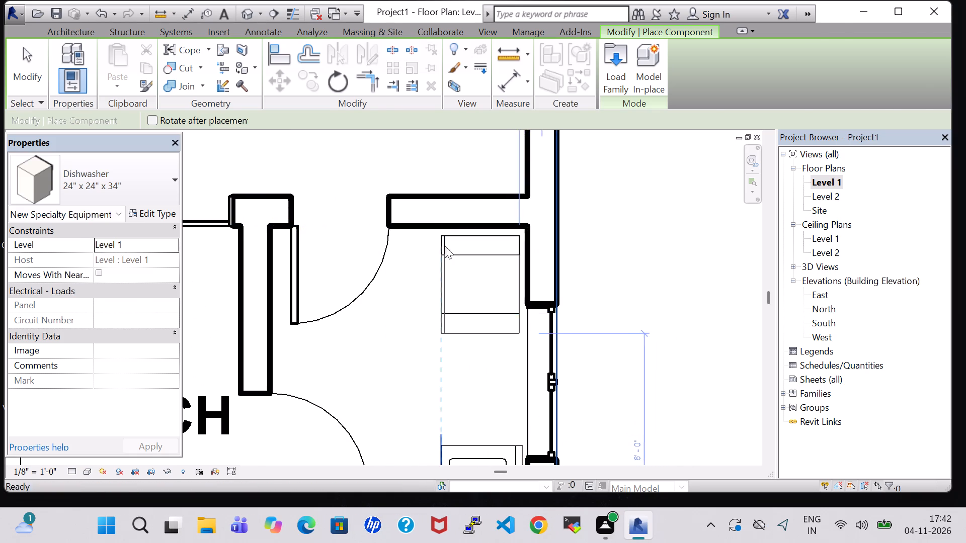
Nudge the dishwasher slightly north and east, closer to the walls of the Laundry's northeast corner.
{"action": "left_click", "coordinate": [506, 317]}
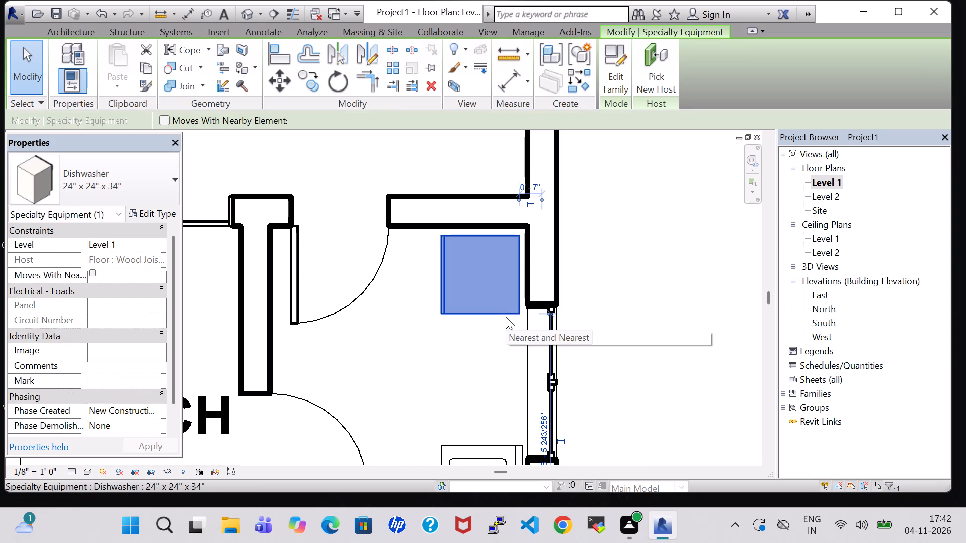
{"action": "key", "text": "Up"}
{"action": "key", "text": "Right"}
{"action": "key", "text": "Up"}
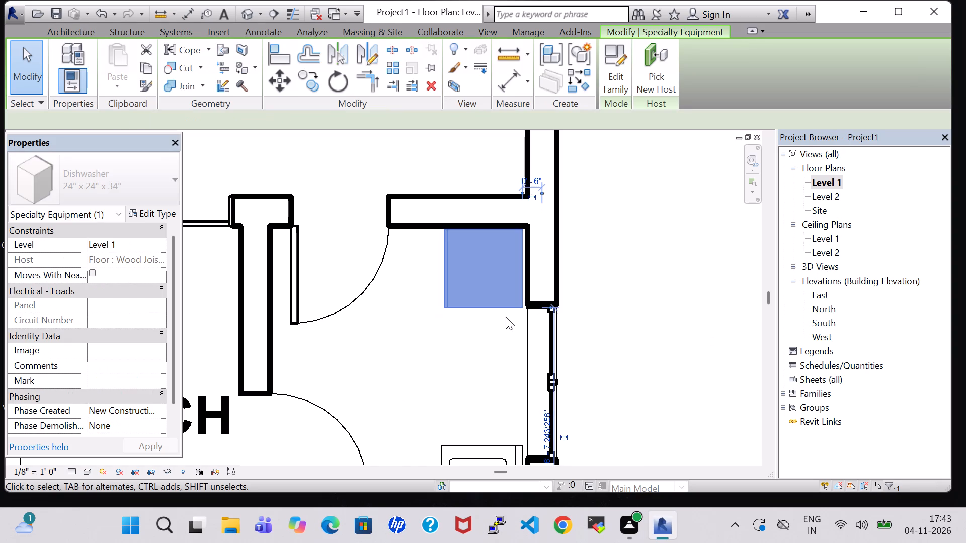
{"action": "key", "text": "Down"}
{"action": "key", "text": "Right"}
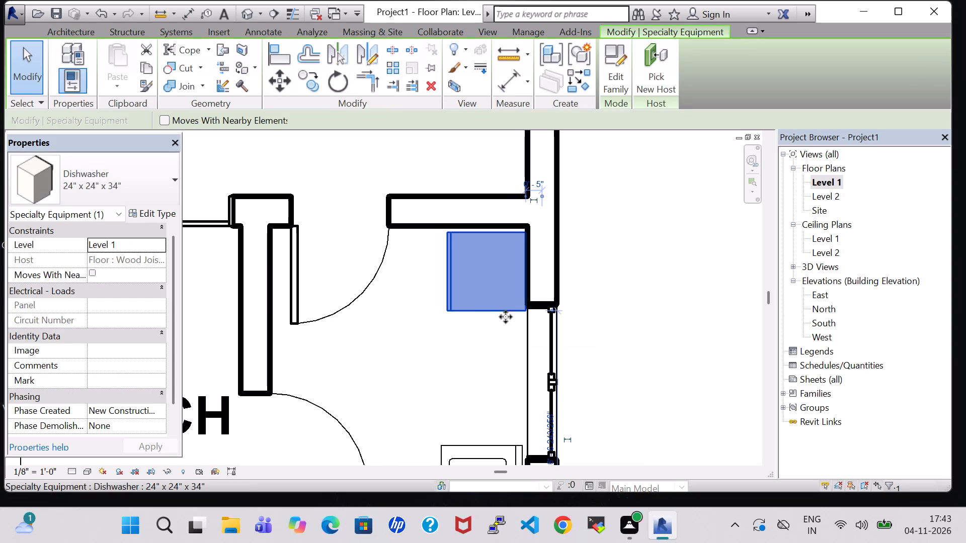
{"action": "left_click", "coordinate": [709, 364]}
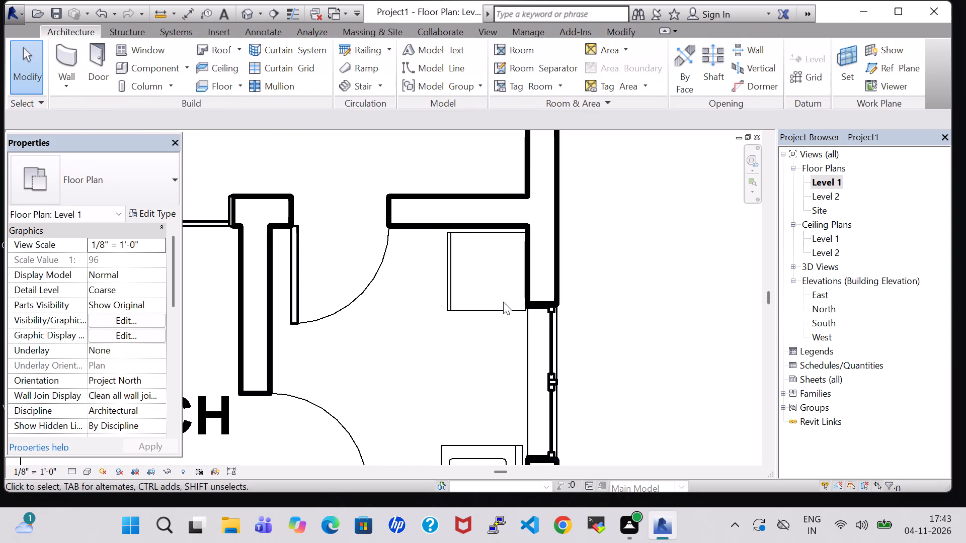
{"action": "left_click", "coordinate": [503, 302]}
Load the Stacked Washer and Dryer family from the Plumbing MEP Fixtures Appliances library folder.
{"action": "left_click", "coordinate": [152, 63]}
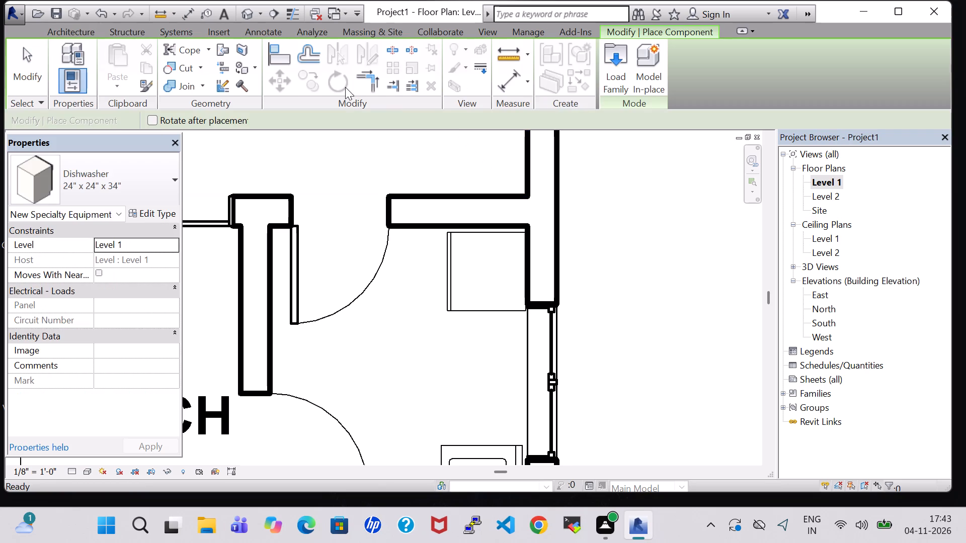
{"action": "left_click", "coordinate": [623, 69]}
{"action": "scroll", "coordinate": [470, 190], "scroll_direction": "down", "scroll_amount": 3}
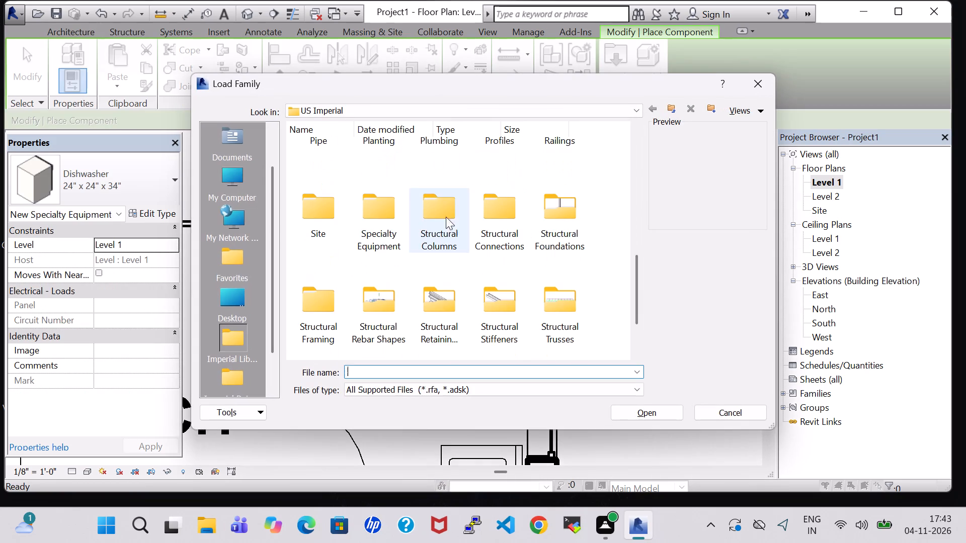
{"action": "scroll", "coordinate": [340, 228], "scroll_direction": "up", "scroll_amount": 1}
{"action": "scroll", "coordinate": [340, 228], "scroll_direction": "down", "scroll_amount": 2}
{"action": "scroll", "coordinate": [340, 228], "scroll_direction": "up", "scroll_amount": 1}
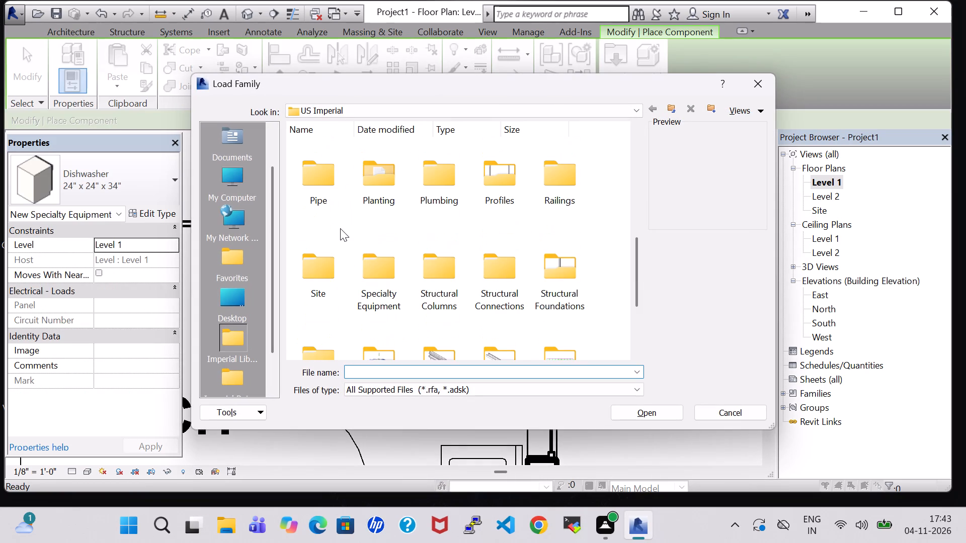
{"action": "double_click", "coordinate": [373, 261]}
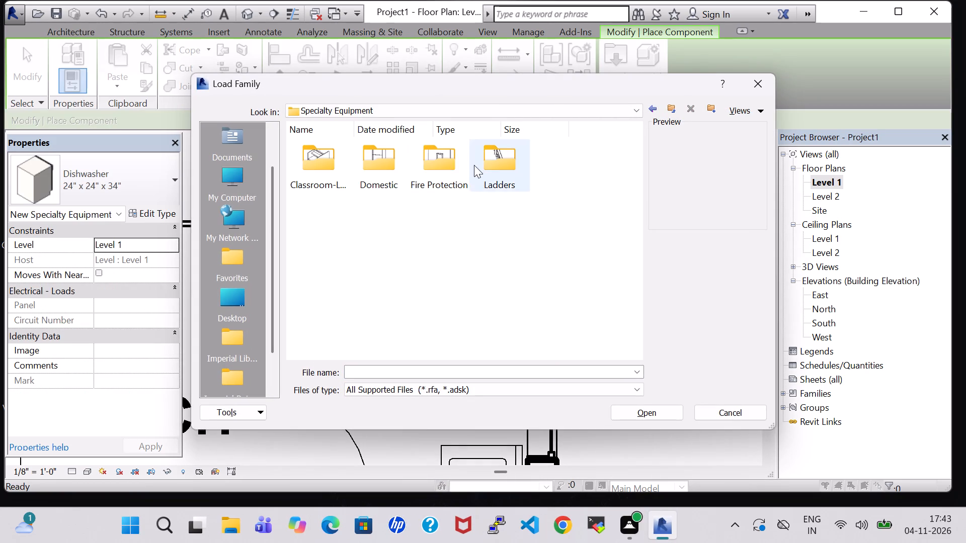
{"action": "left_click", "coordinate": [649, 110]}
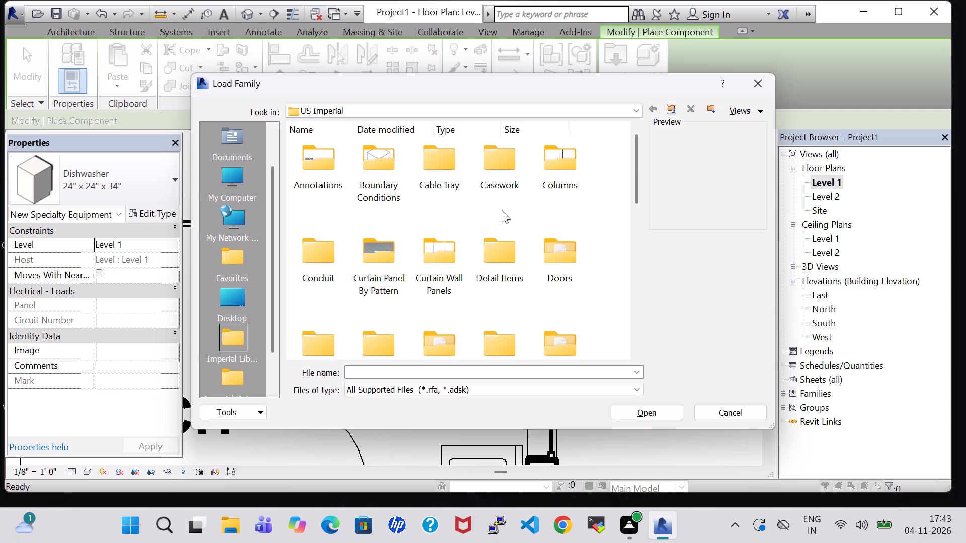
{"action": "scroll", "coordinate": [502, 210], "scroll_direction": "down", "scroll_amount": 2}
{"action": "double_click", "coordinate": [429, 253]}
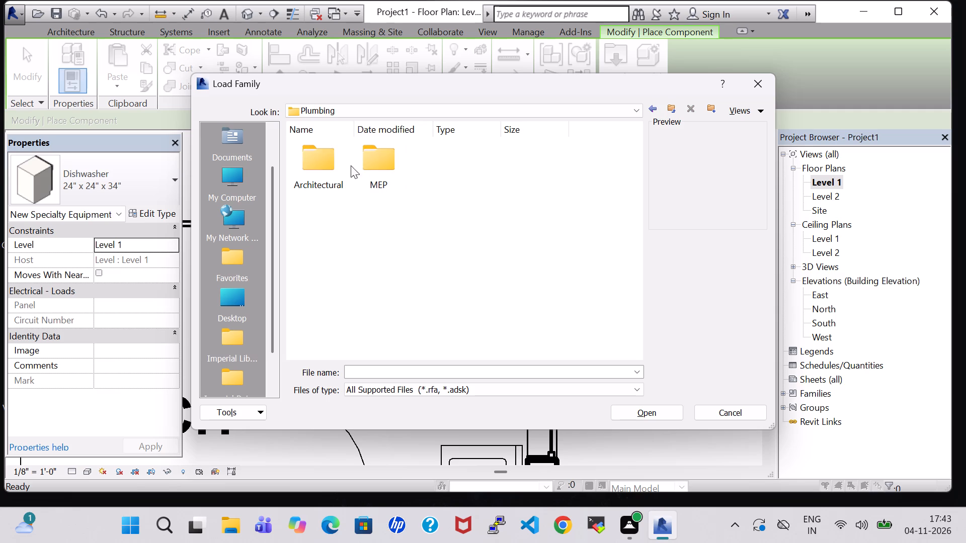
{"action": "double_click", "coordinate": [327, 159]}
{"action": "left_click", "coordinate": [647, 106]}
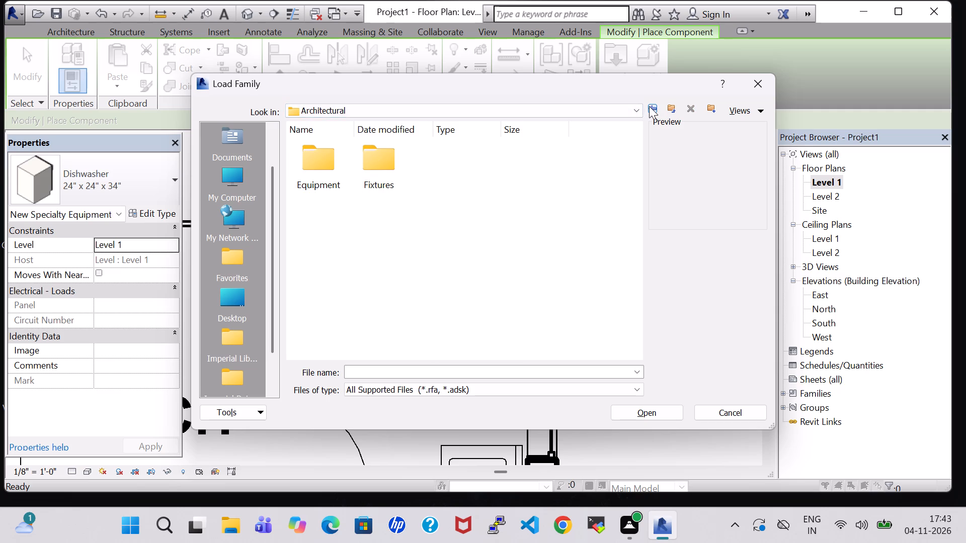
{"action": "left_click", "coordinate": [650, 106]}
{"action": "double_click", "coordinate": [394, 171]}
{"action": "double_click", "coordinate": [377, 170]}
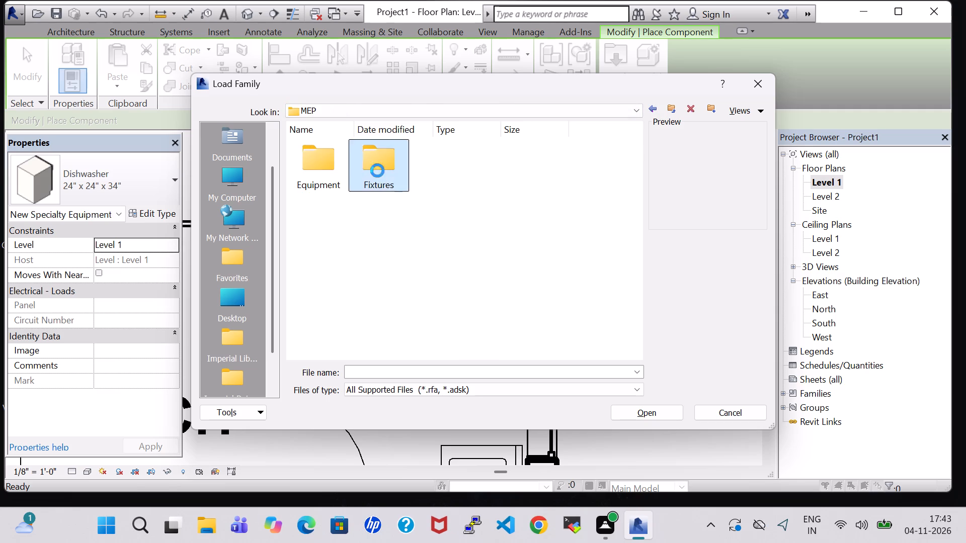
{"action": "double_click", "coordinate": [322, 172]}
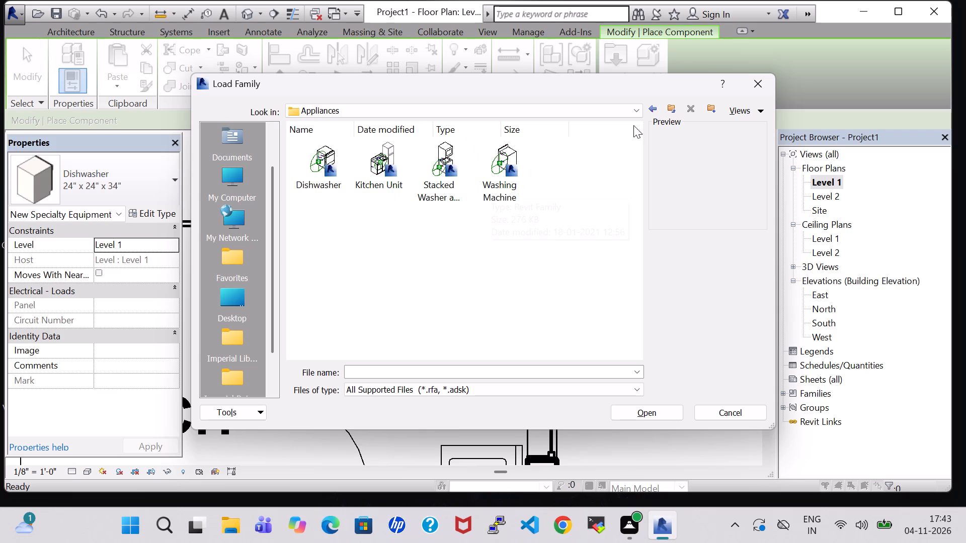
{"action": "left_click", "coordinate": [444, 190]}
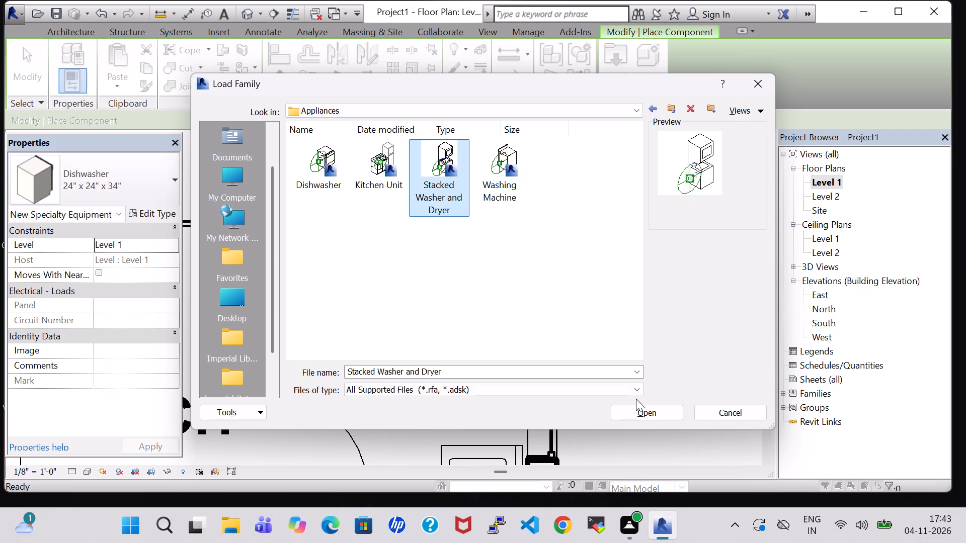
{"action": "left_click", "coordinate": [640, 407]}
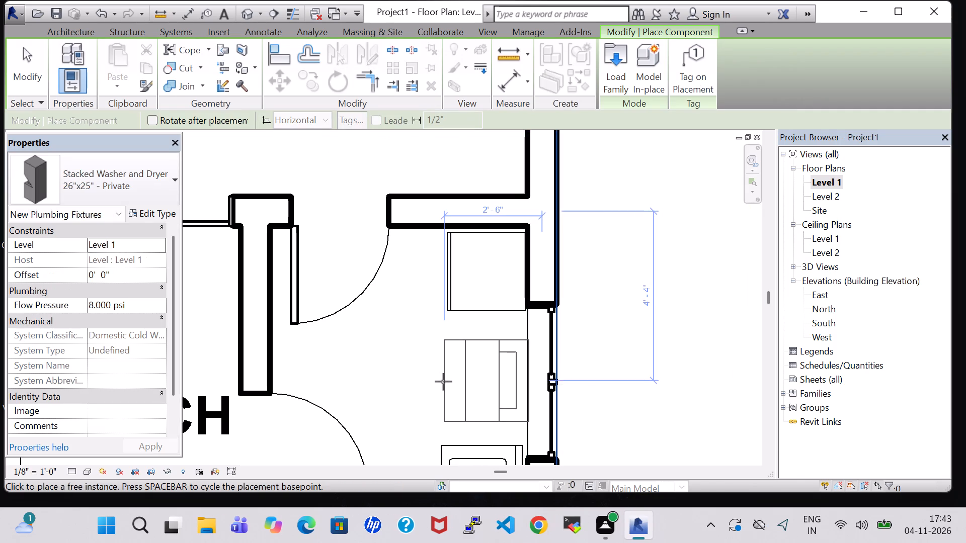
Place the 26"x25" - Private Stacked Washer and Dryer by the Laundry's east window, between the dishwasher and the washer.
{"action": "left_click", "coordinate": [443, 382]}
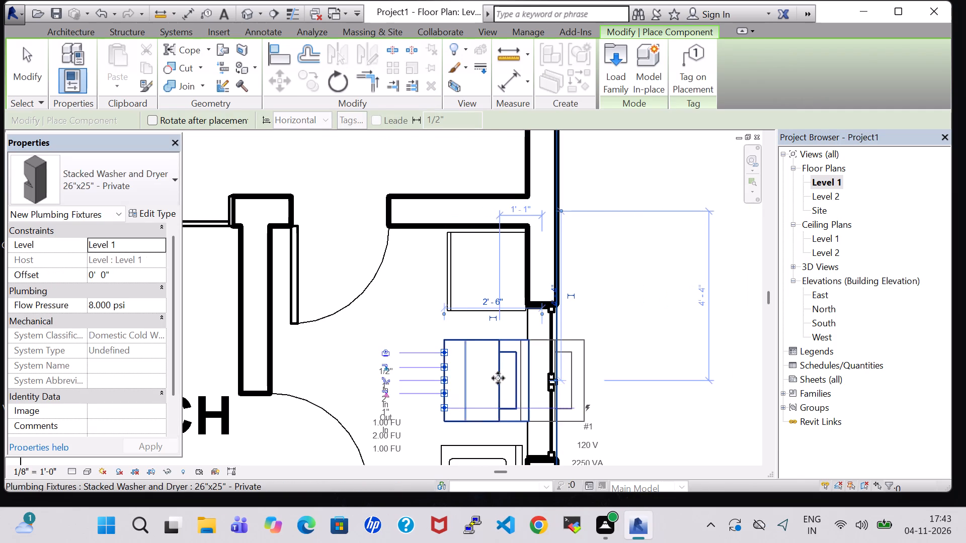
{"action": "key", "text": "Escape"}
{"action": "key", "text": "Escape"}
{"action": "key", "text": "Escape"}
In the 3D view, rotate the Laundry's stacked washer and dryer a half turn to face the opposite way.
{"action": "left_click", "coordinate": [244, 18]}
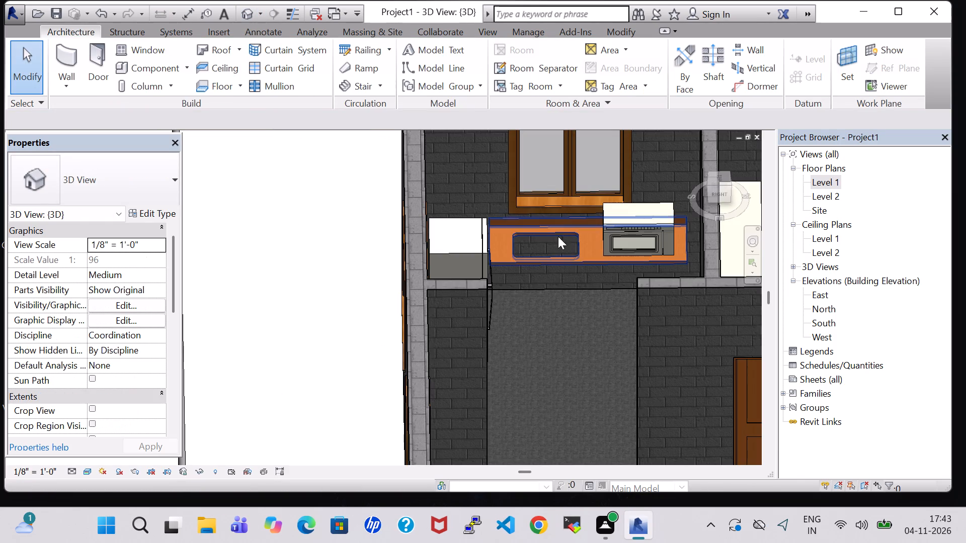
{"action": "scroll", "coordinate": [589, 335], "scroll_direction": "down", "scroll_amount": 4}
{"action": "middle_click_drag", "start_coordinate": [578, 341], "coordinate": [172, 354]}
{"action": "scroll", "coordinate": [577, 341], "scroll_direction": "down", "scroll_amount": 1}
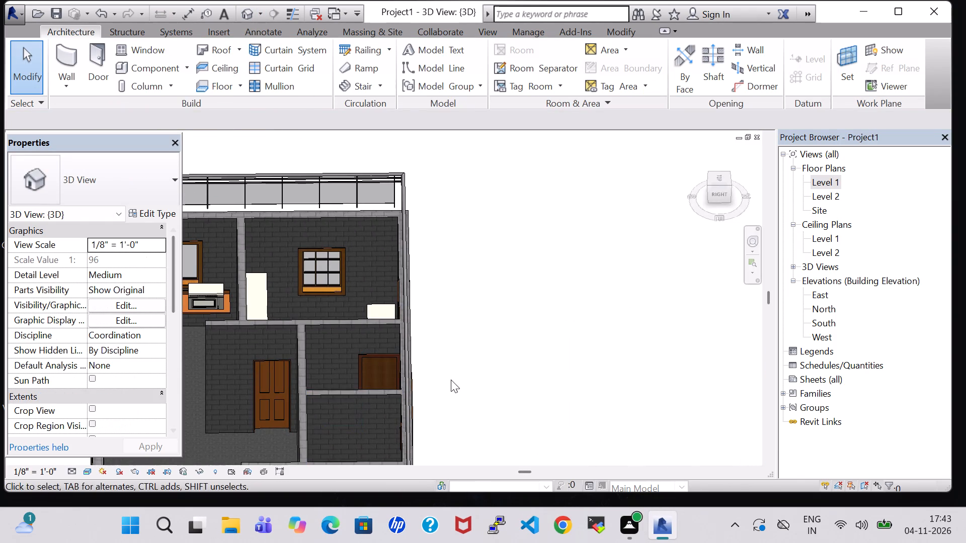
{"action": "middle_click_drag", "start_coordinate": [451, 380], "coordinate": [597, 280]}
{"action": "middle_click_drag", "start_coordinate": [574, 268], "coordinate": [566, 451]}
{"action": "scroll", "coordinate": [566, 448], "scroll_direction": "down", "scroll_amount": 1, "text": "shift"}
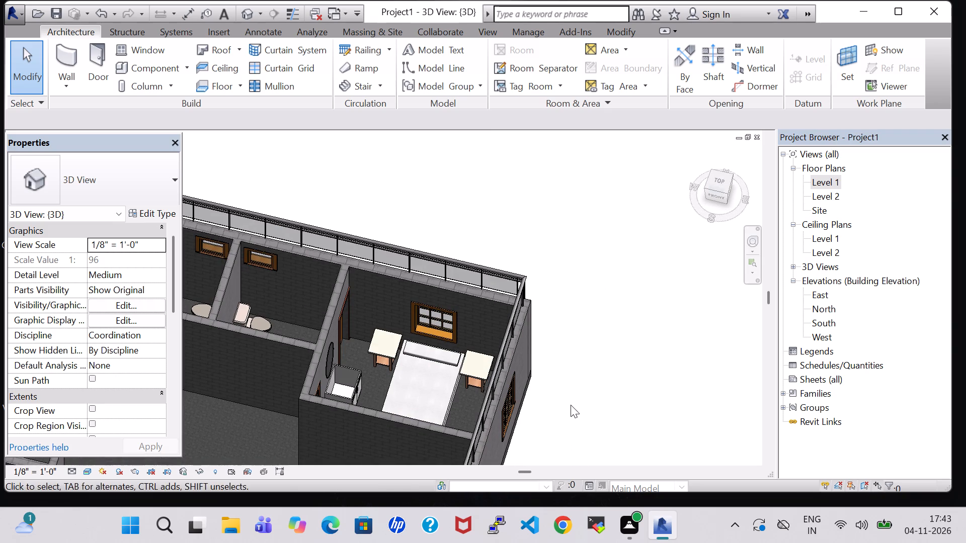
{"action": "middle_click_drag", "start_coordinate": [571, 403], "coordinate": [602, 267]}
{"action": "middle_click_drag", "start_coordinate": [540, 321], "coordinate": [705, 296]}
{"action": "middle_click_drag", "start_coordinate": [574, 263], "coordinate": [597, 302], "text": "shift"}
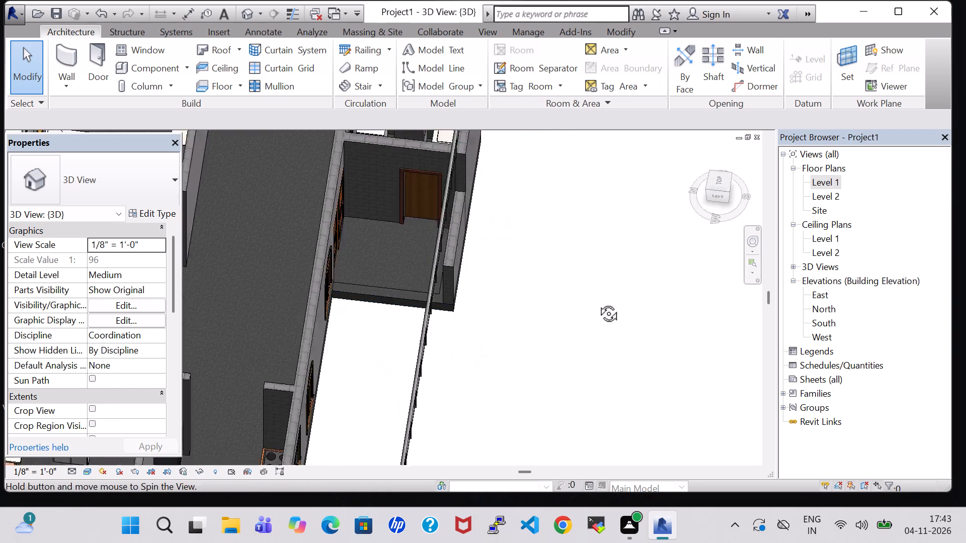
{"action": "middle_click_drag", "start_coordinate": [597, 302], "coordinate": [597, 357], "text": "shift"}
{"action": "middle_click_drag", "start_coordinate": [512, 160], "coordinate": [509, 371]}
{"action": "middle_click_drag", "start_coordinate": [508, 358], "coordinate": [512, 311]}
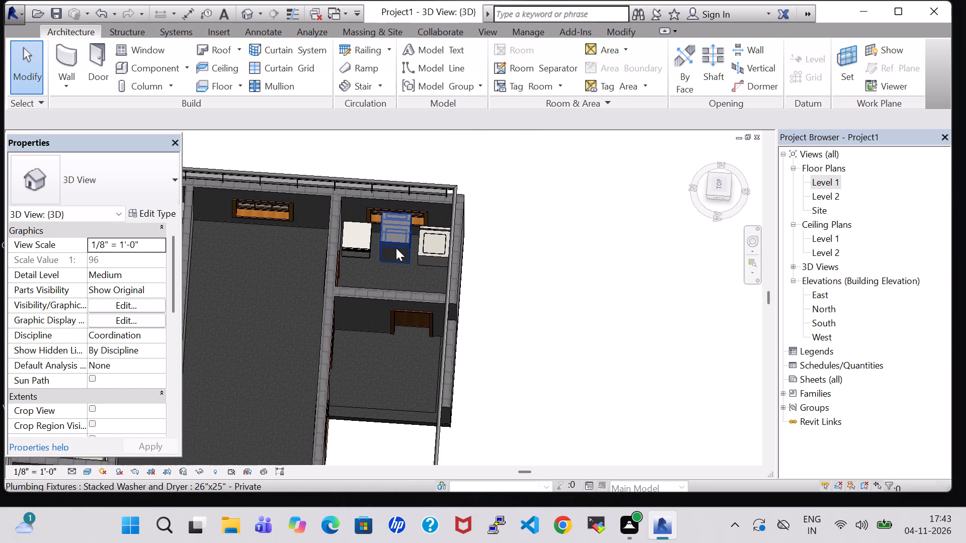
{"action": "left_click", "coordinate": [396, 249]}
{"action": "key", "text": "space"}
{"action": "key", "text": "space"}
{"action": "left_click", "coordinate": [598, 309]}
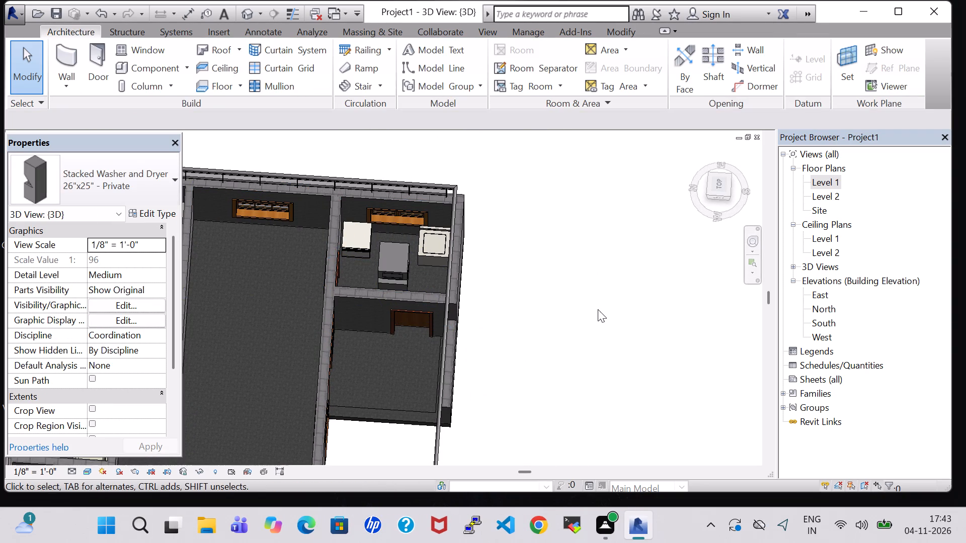
In the 3D view, delete the stacked washer and dryer standing between the Laundry's other two appliances.
{"action": "middle_click_drag", "start_coordinate": [582, 320], "coordinate": [589, 286], "text": "shift"}
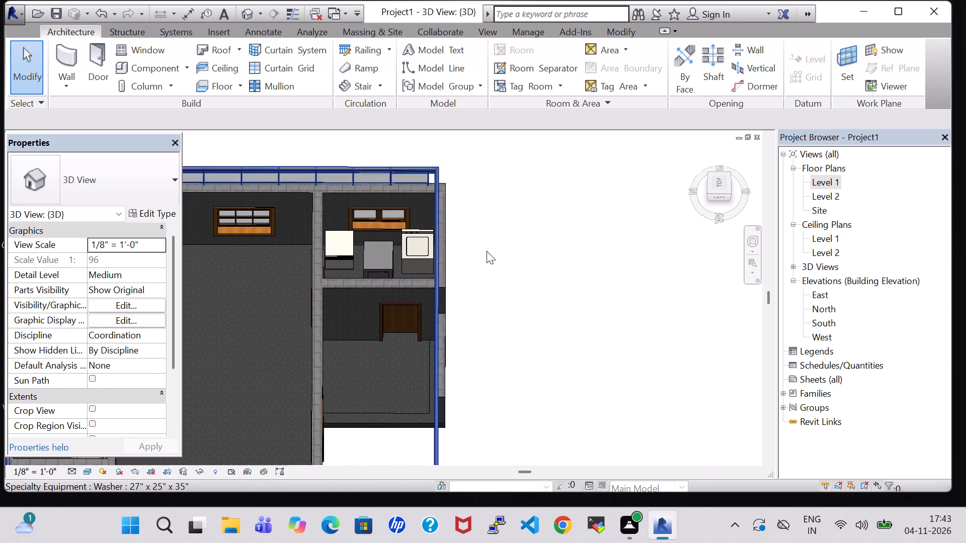
{"action": "middle_click_drag", "start_coordinate": [522, 239], "coordinate": [529, 279], "text": "shift"}
{"action": "scroll", "coordinate": [371, 247], "scroll_direction": "up", "scroll_amount": 7}
{"action": "middle_click_drag", "start_coordinate": [415, 261], "coordinate": [415, 261], "text": "shift"}
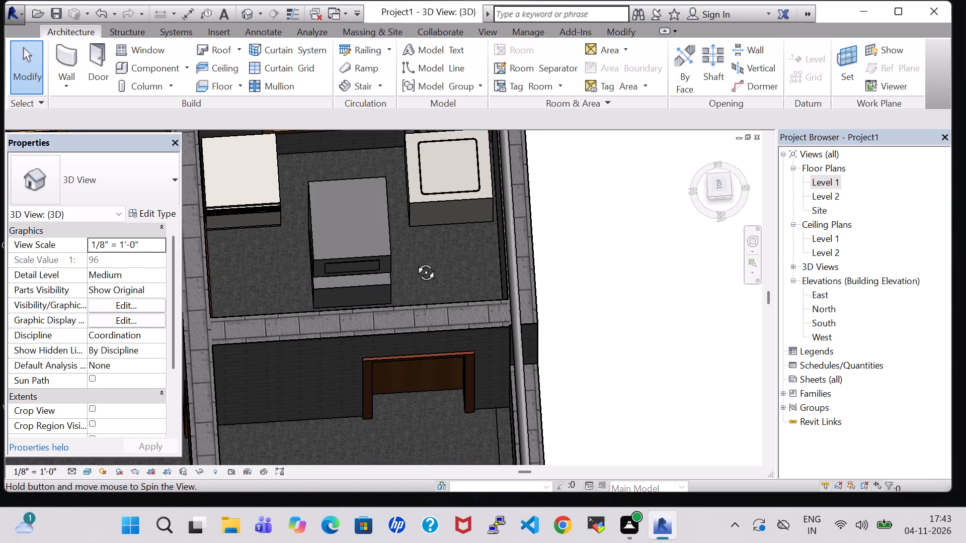
{"action": "middle_click_drag", "start_coordinate": [415, 261], "coordinate": [414, 241], "text": "shift"}
{"action": "left_click", "coordinate": [377, 271]}
{"action": "key", "text": "Delete"}
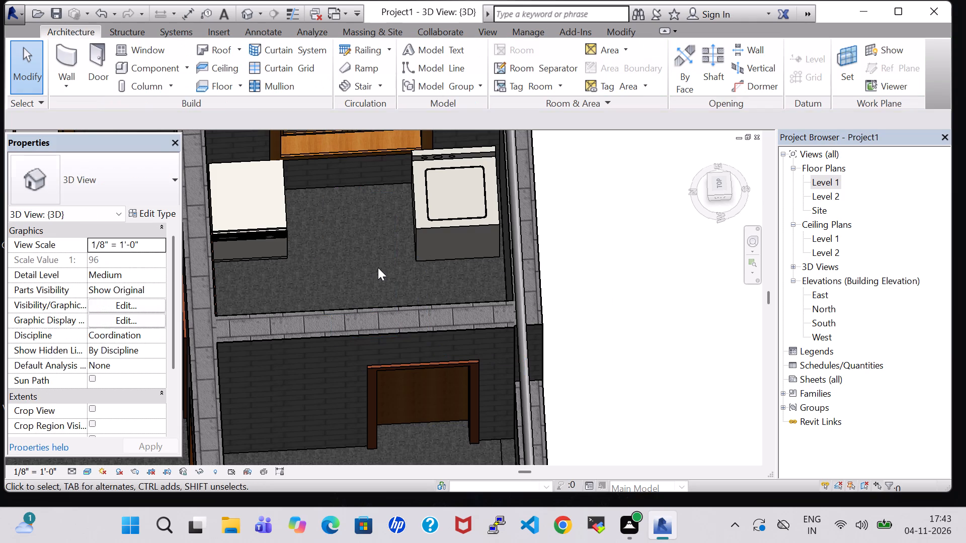
Set the sill height of the Laundry's 48" x 48" casement window to 4'.
{"action": "middle_click_drag", "start_coordinate": [387, 249], "coordinate": [391, 161], "text": "shift"}
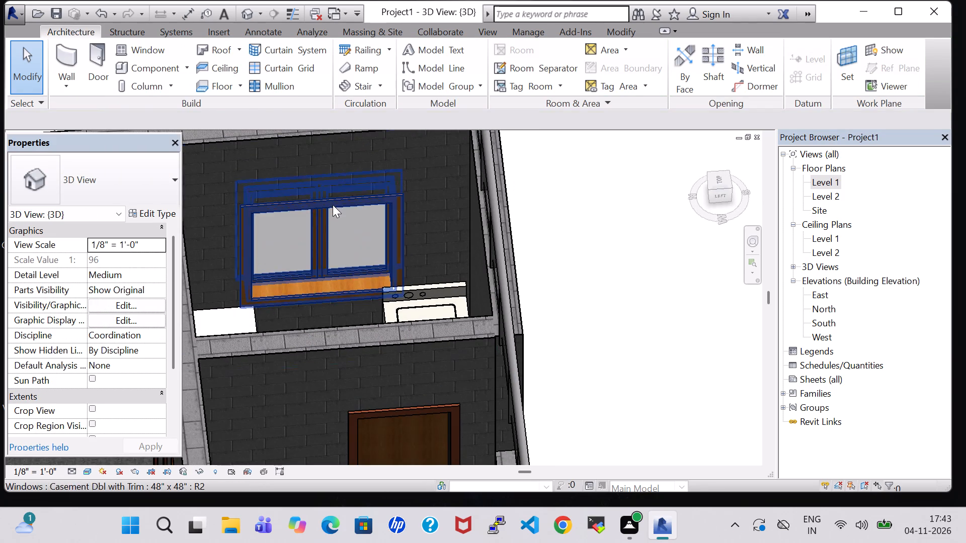
{"action": "left_click", "coordinate": [333, 205]}
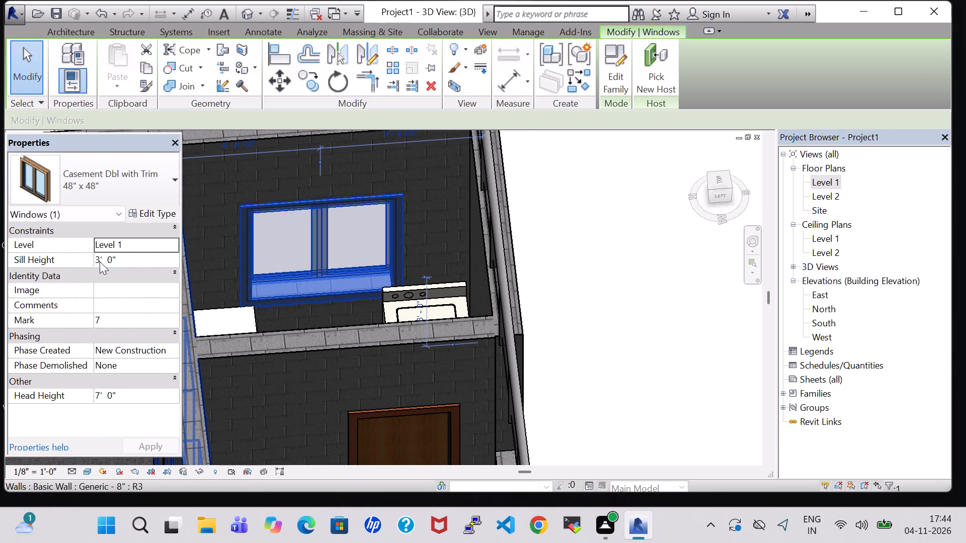
{"action": "left_click", "coordinate": [102, 262]}
{"action": "key", "text": "BackSpace"}
{"action": "key", "text": "4"}
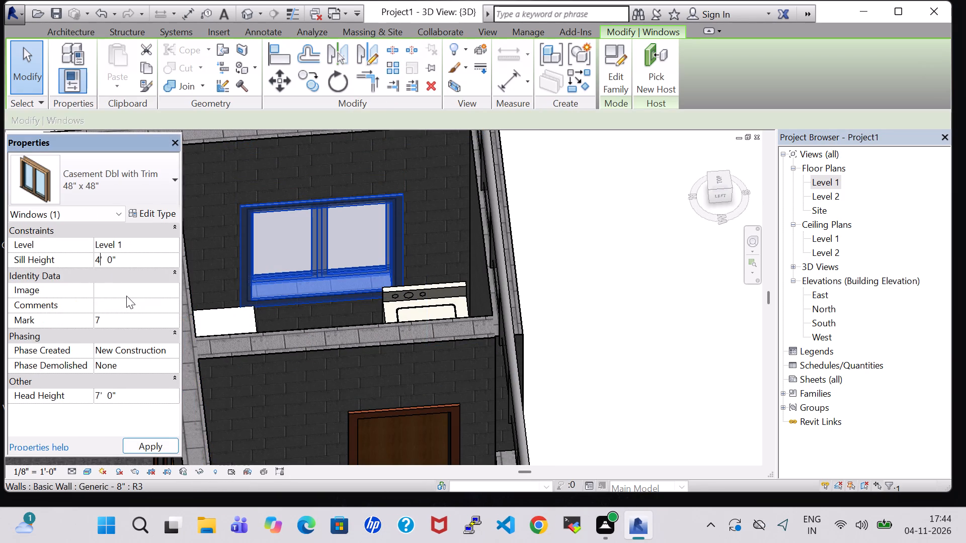
{"action": "key", "text": "Return"}
{"action": "left_click", "coordinate": [614, 266]}
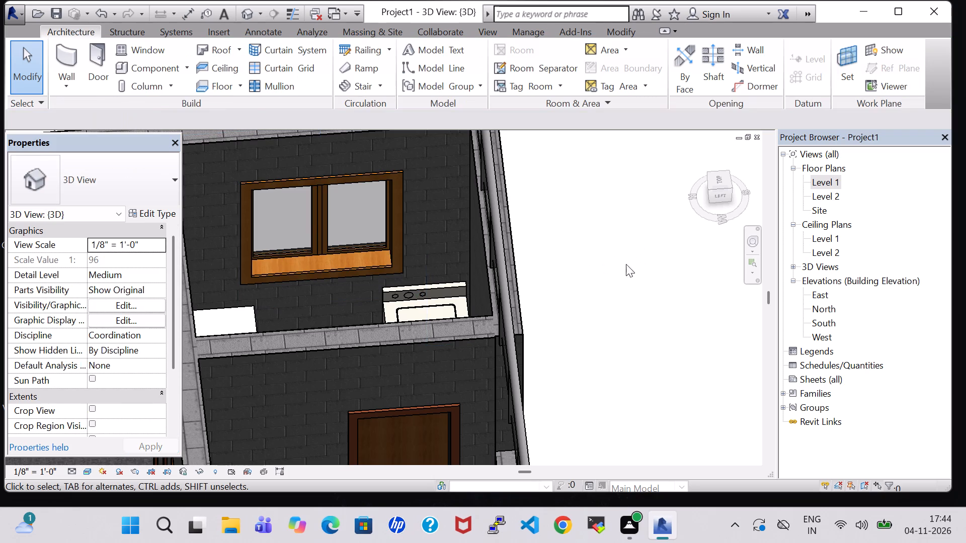
From the Level 1 plan, load the Sink-Single-2D family from the Plumbing Architectural Fixtures Sinks library folder.
{"action": "double_click", "coordinate": [828, 180]}
{"action": "scroll", "coordinate": [420, 176], "scroll_direction": "down", "scroll_amount": 4}
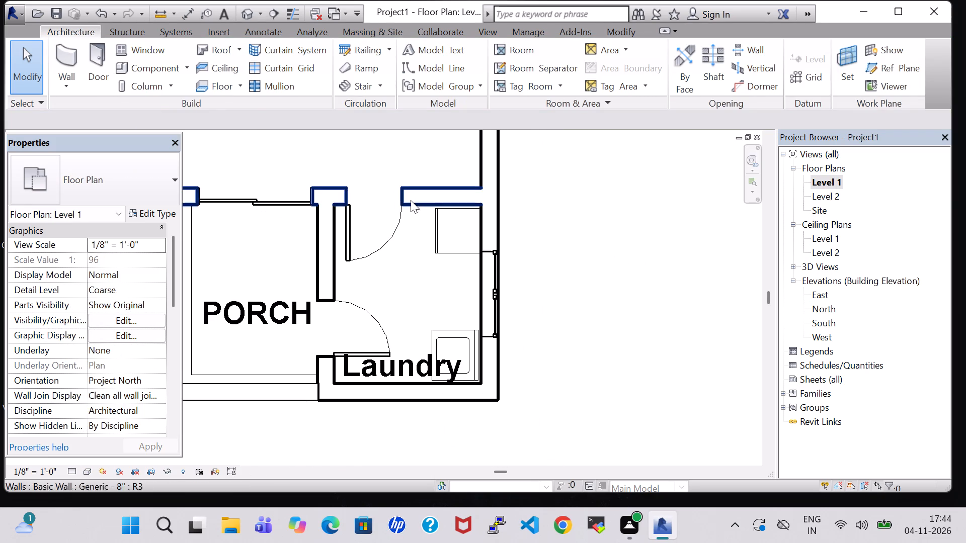
{"action": "left_click", "coordinate": [153, 63]}
{"action": "left_click", "coordinate": [608, 67]}
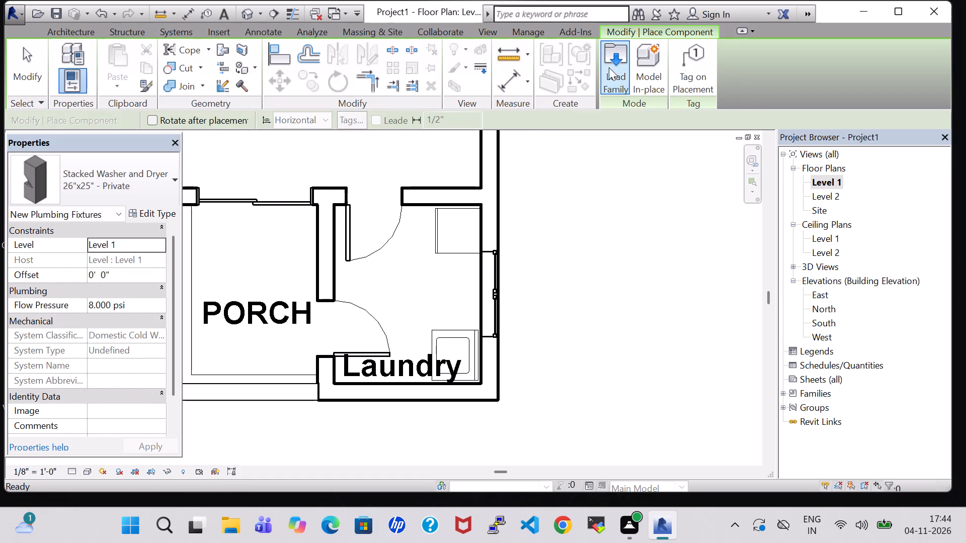
{"action": "scroll", "coordinate": [414, 242], "scroll_direction": "down", "scroll_amount": 2}
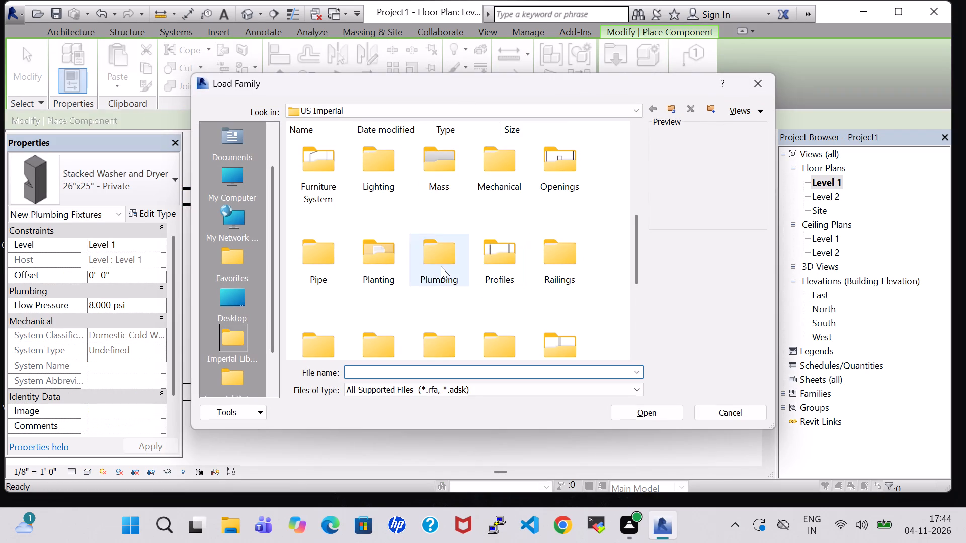
{"action": "double_click", "coordinate": [440, 266]}
{"action": "double_click", "coordinate": [319, 161]}
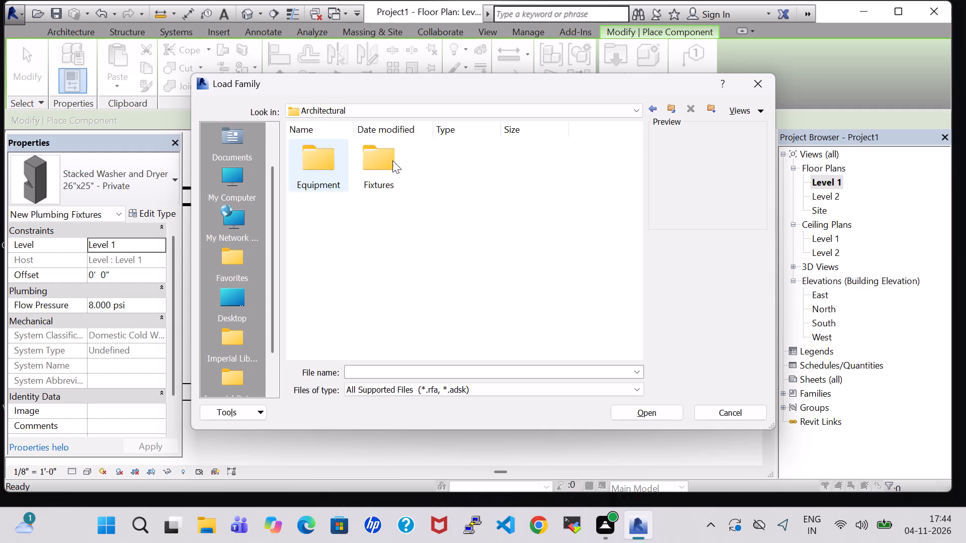
{"action": "double_click", "coordinate": [375, 163]}
{"action": "scroll", "coordinate": [483, 240], "scroll_direction": "down", "scroll_amount": 1}
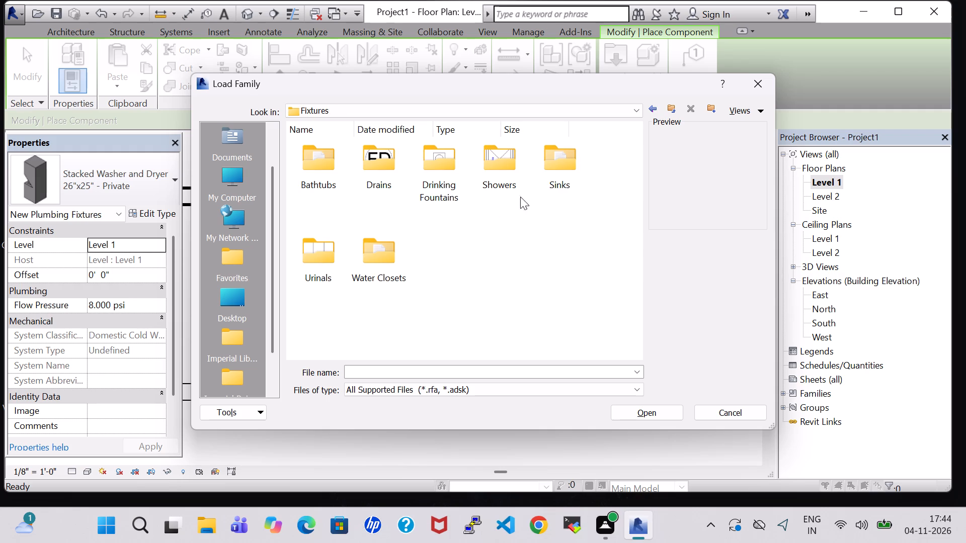
{"action": "double_click", "coordinate": [546, 172]}
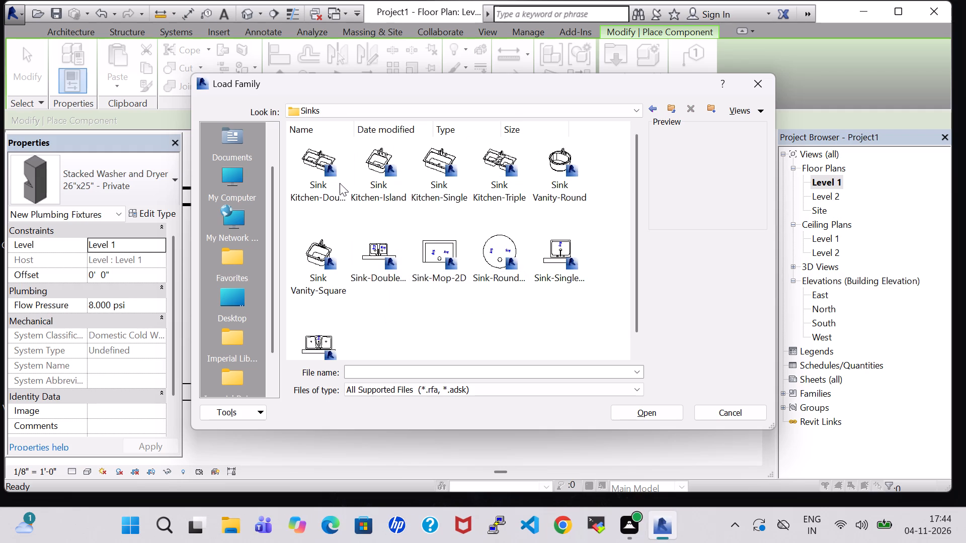
{"action": "left_click", "coordinate": [447, 157]}
{"action": "left_click", "coordinate": [322, 262]}
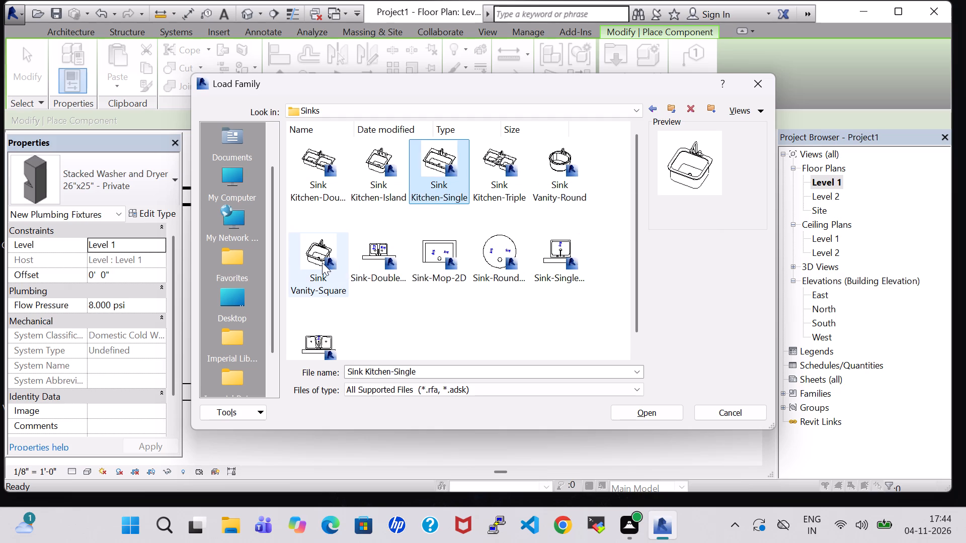
{"action": "left_click", "coordinate": [580, 244]}
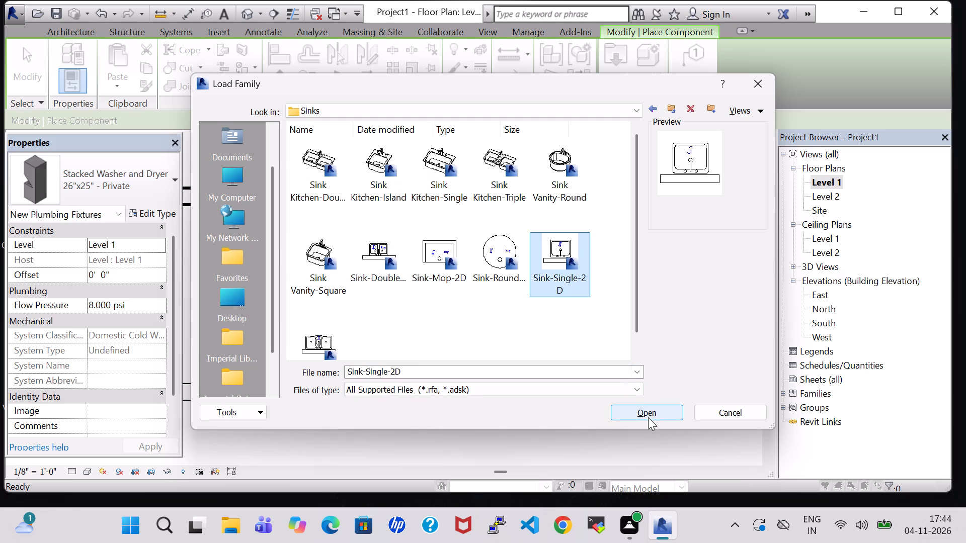
{"action": "left_click", "coordinate": [648, 408]}
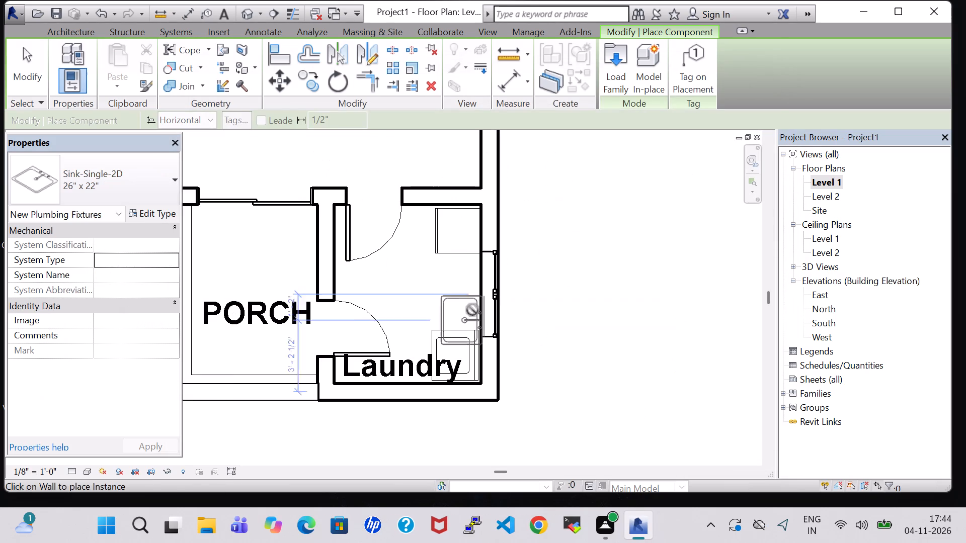
Place the 26" x 22" Sink-Single-2D on the Laundry's east wall at the window, between the dishwasher and the washer.
{"action": "scroll", "coordinate": [448, 291], "scroll_direction": "up", "scroll_amount": 6}
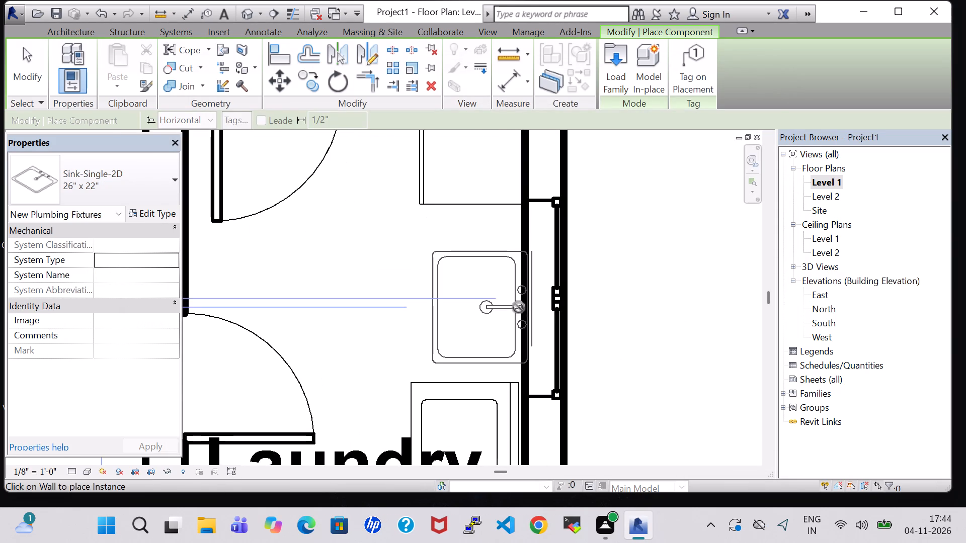
{"action": "left_click", "coordinate": [524, 312]}
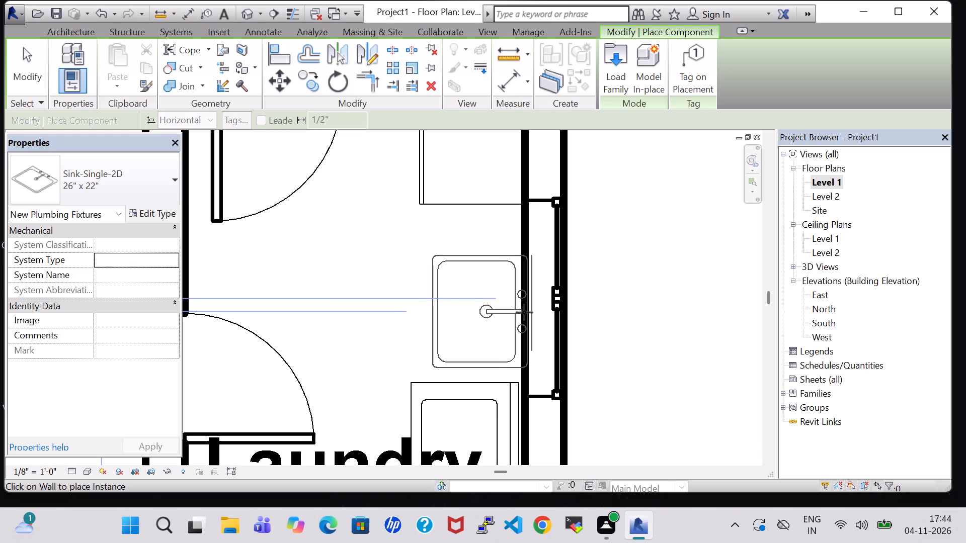
{"action": "key", "text": "Escape"}
{"action": "key", "text": "Escape"}
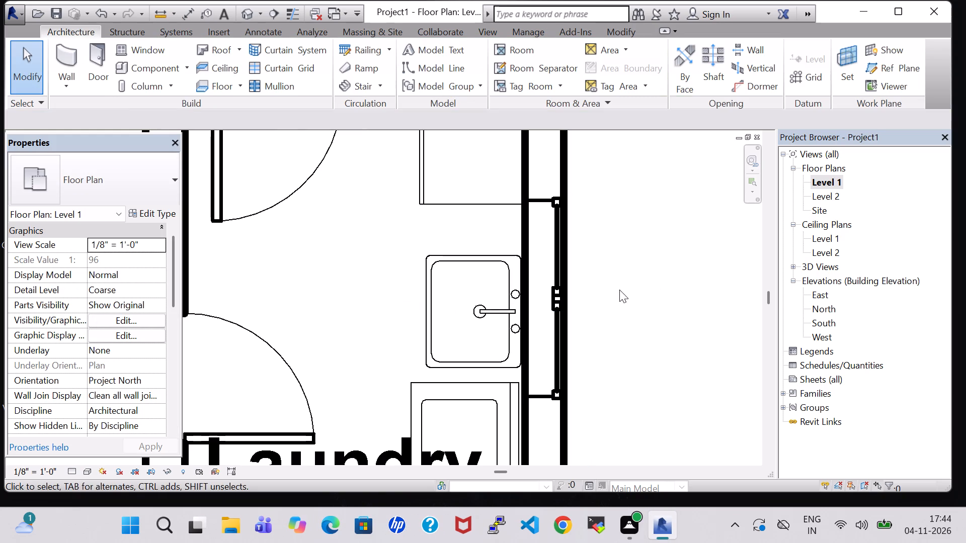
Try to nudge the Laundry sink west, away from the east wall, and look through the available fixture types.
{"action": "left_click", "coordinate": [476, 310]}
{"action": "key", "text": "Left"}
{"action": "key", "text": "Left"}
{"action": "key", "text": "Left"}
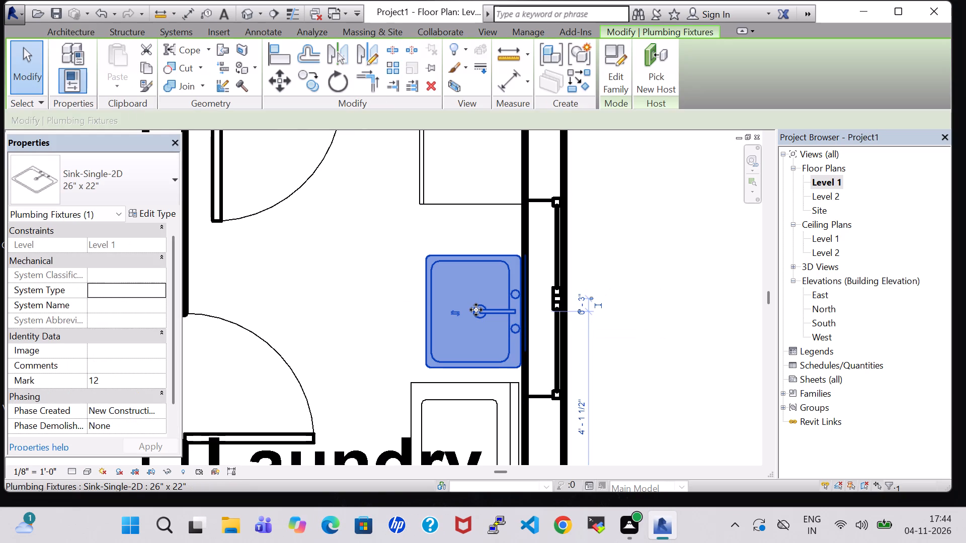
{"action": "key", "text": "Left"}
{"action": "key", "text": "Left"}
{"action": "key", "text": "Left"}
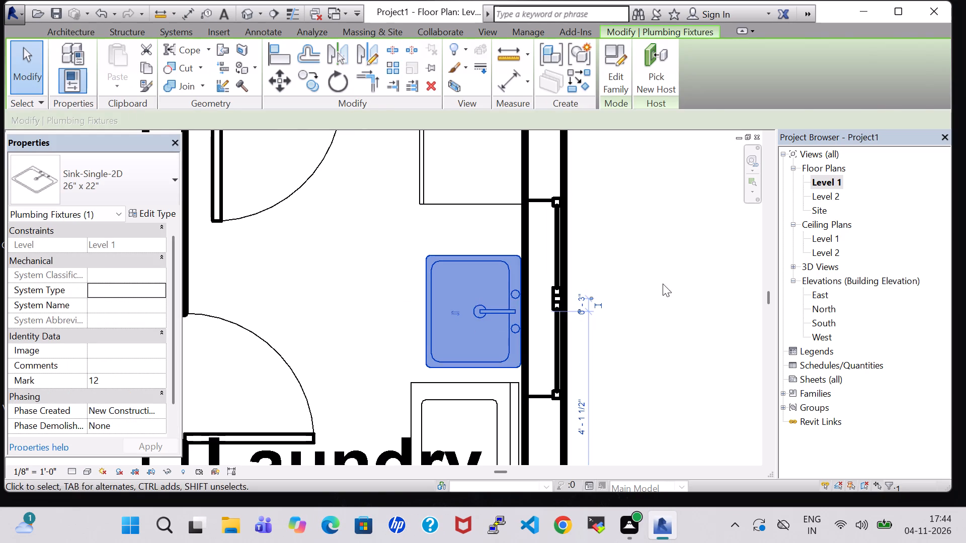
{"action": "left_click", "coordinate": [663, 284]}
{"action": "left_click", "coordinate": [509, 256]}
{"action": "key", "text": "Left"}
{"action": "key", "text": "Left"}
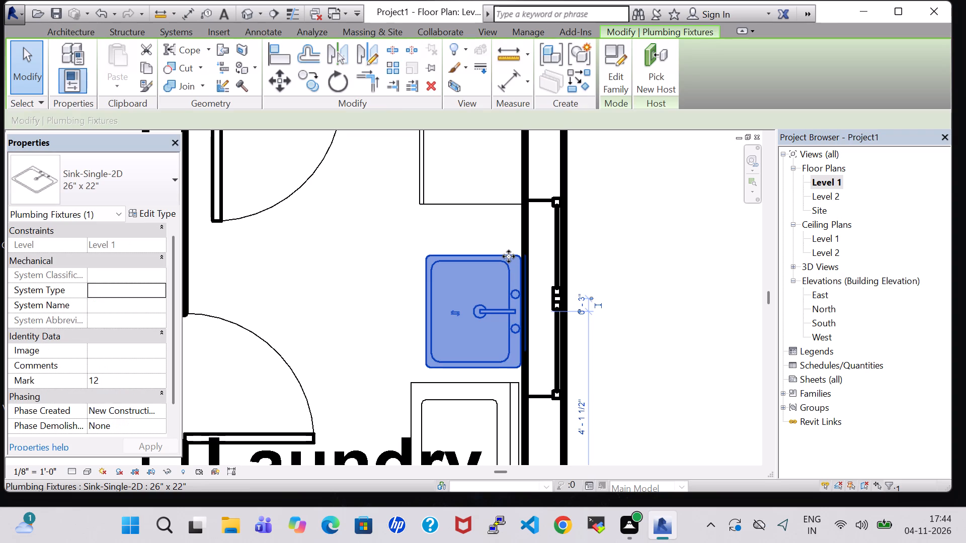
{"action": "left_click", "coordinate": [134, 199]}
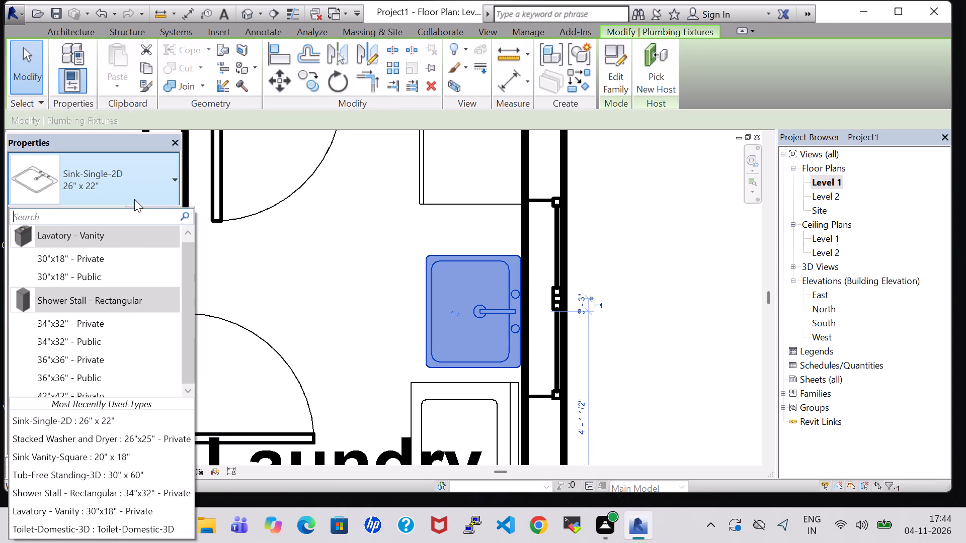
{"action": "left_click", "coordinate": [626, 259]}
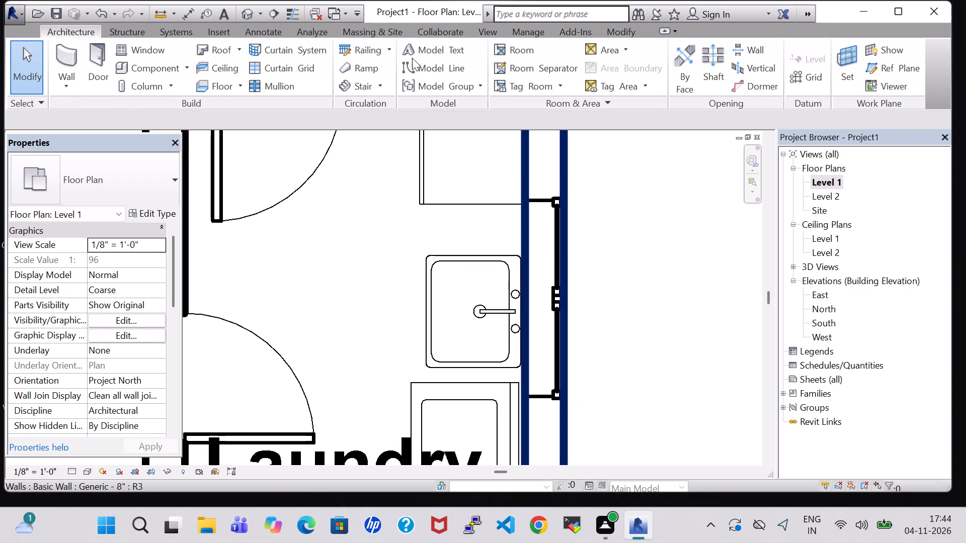
Examine the Laundry sink in the 3D view, checking its position against the window and neighbouring appliances.
{"action": "left_click", "coordinate": [249, 9]}
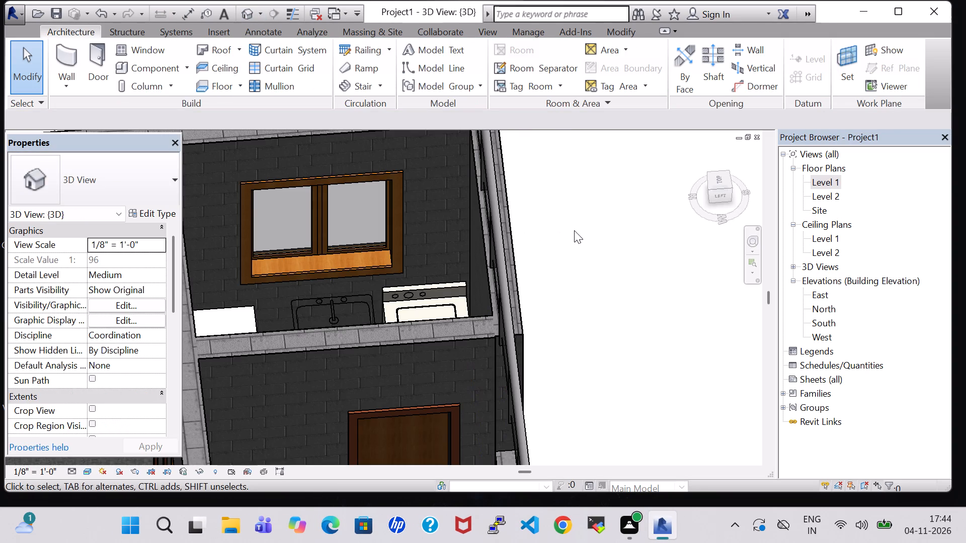
{"action": "middle_click_drag", "start_coordinate": [574, 230], "coordinate": [567, 308], "text": "shift"}
{"action": "middle_click_drag", "start_coordinate": [597, 274], "coordinate": [597, 258]}
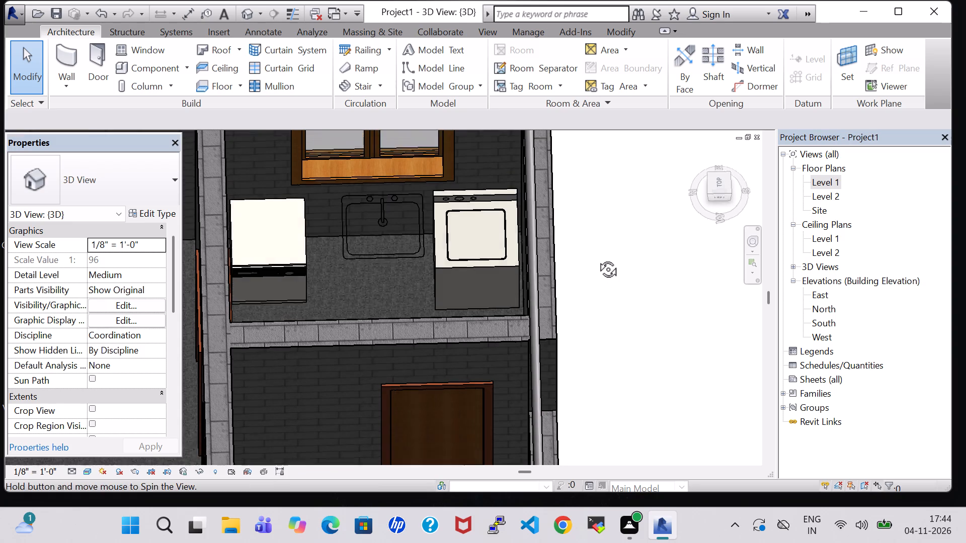
{"action": "middle_click_drag", "start_coordinate": [597, 258], "coordinate": [611, 228]}
{"action": "middle_click_drag", "start_coordinate": [613, 230], "coordinate": [630, 253]}
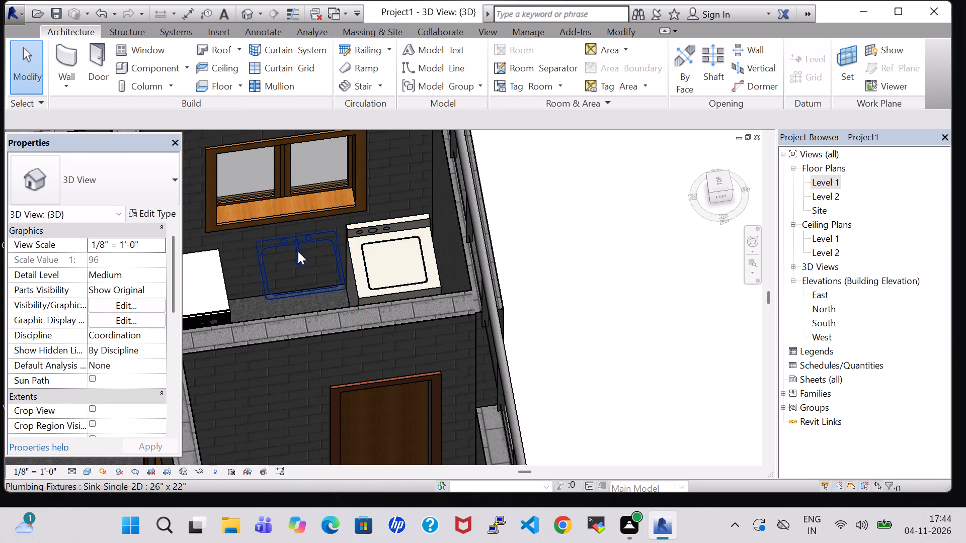
{"action": "scroll", "coordinate": [298, 251], "scroll_direction": "up", "scroll_amount": 6}
{"action": "middle_click_drag", "start_coordinate": [293, 251], "coordinate": [299, 214], "text": "shift"}
{"action": "scroll", "coordinate": [281, 305], "scroll_direction": "down", "scroll_amount": 3}
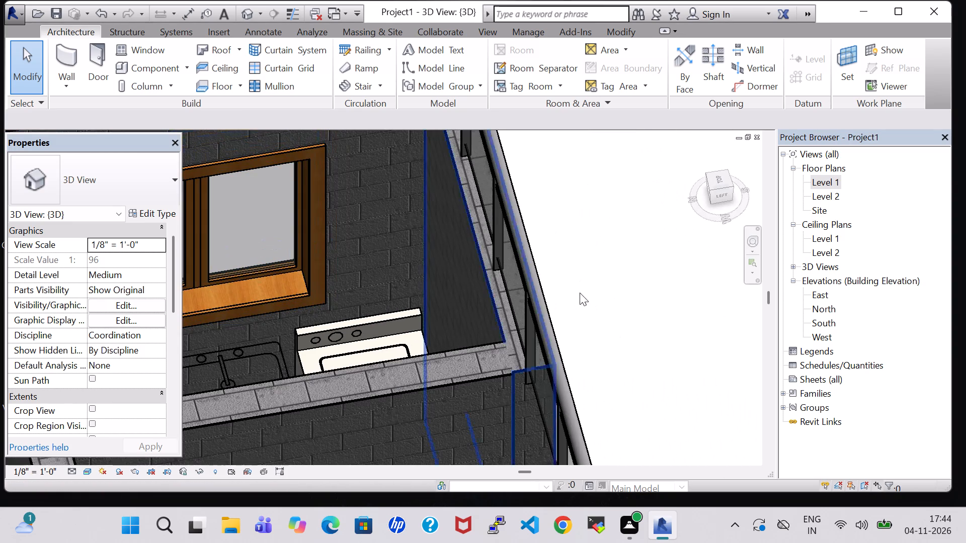
In the Level 1 plan, nudge the Laundry sink three increments north along the east wall, towards the dishwasher.
{"action": "double_click", "coordinate": [829, 178]}
{"action": "scroll", "coordinate": [636, 262], "scroll_direction": "down", "scroll_amount": 5}
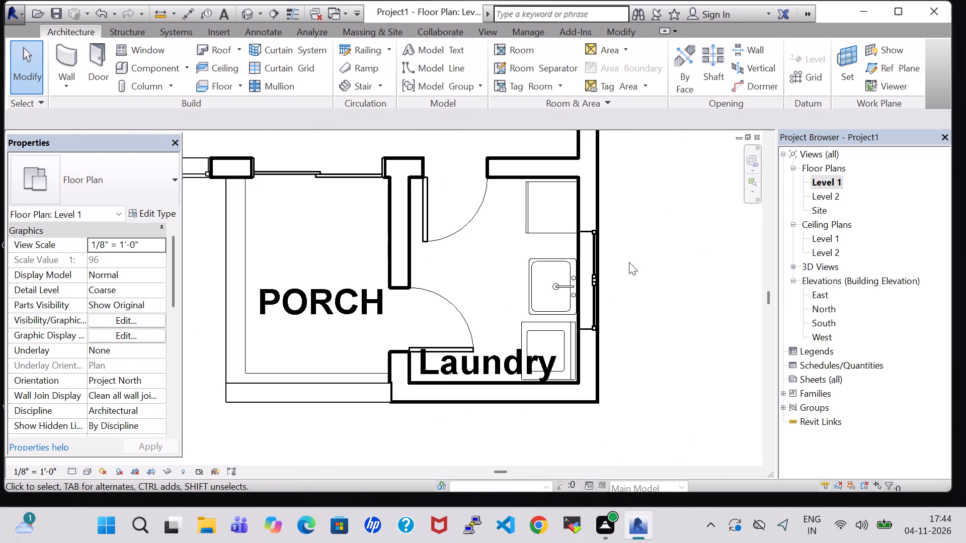
{"action": "middle_click_drag", "start_coordinate": [641, 262], "coordinate": [635, 262]}
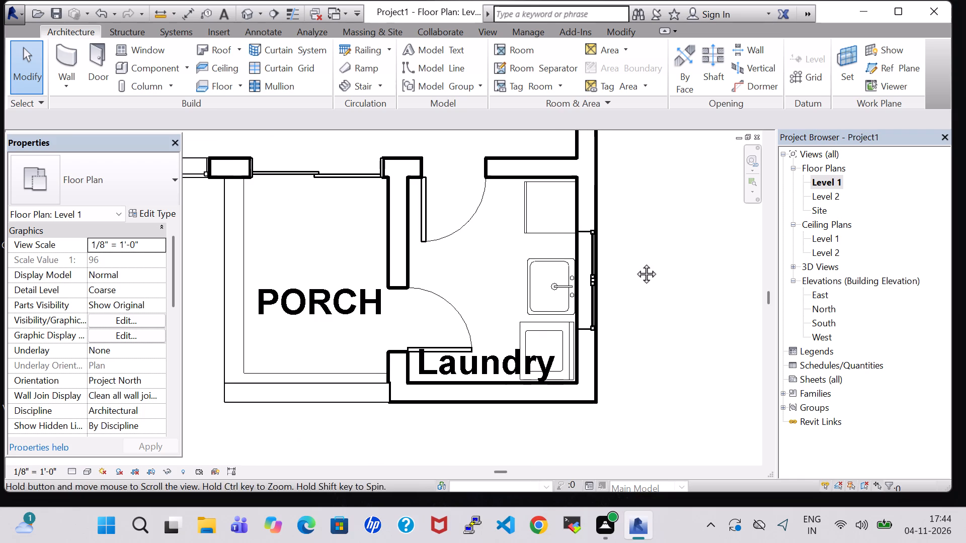
{"action": "middle_click_drag", "start_coordinate": [635, 262], "coordinate": [626, 262]}
{"action": "left_click", "coordinate": [555, 256]}
{"action": "key", "text": "Up"}
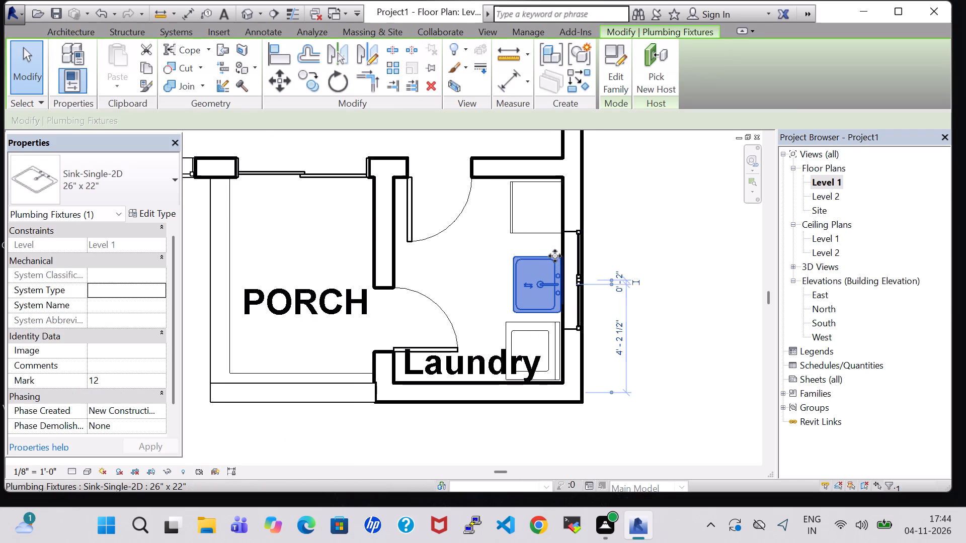
{"action": "key", "text": "Up"}
{"action": "key", "text": "Up"}
{"action": "left_click", "coordinate": [707, 286]}
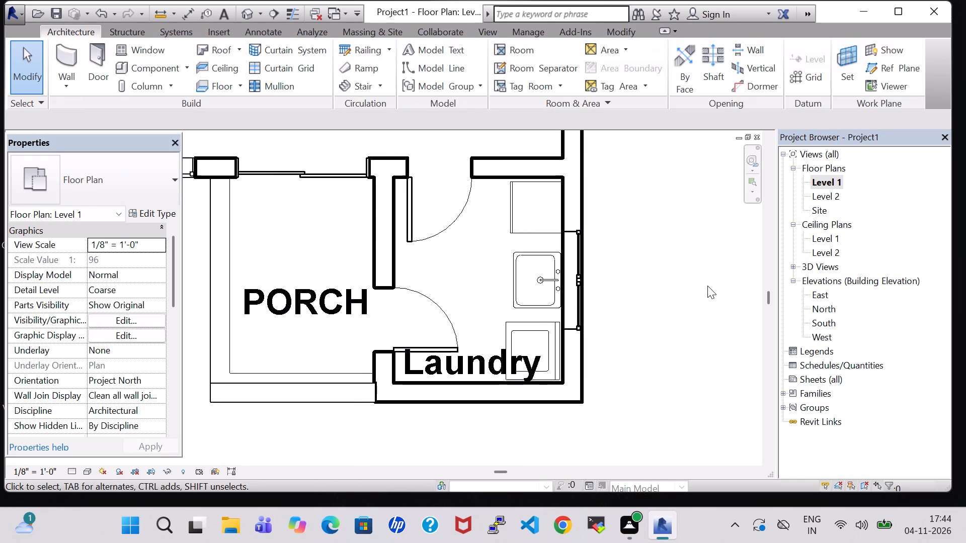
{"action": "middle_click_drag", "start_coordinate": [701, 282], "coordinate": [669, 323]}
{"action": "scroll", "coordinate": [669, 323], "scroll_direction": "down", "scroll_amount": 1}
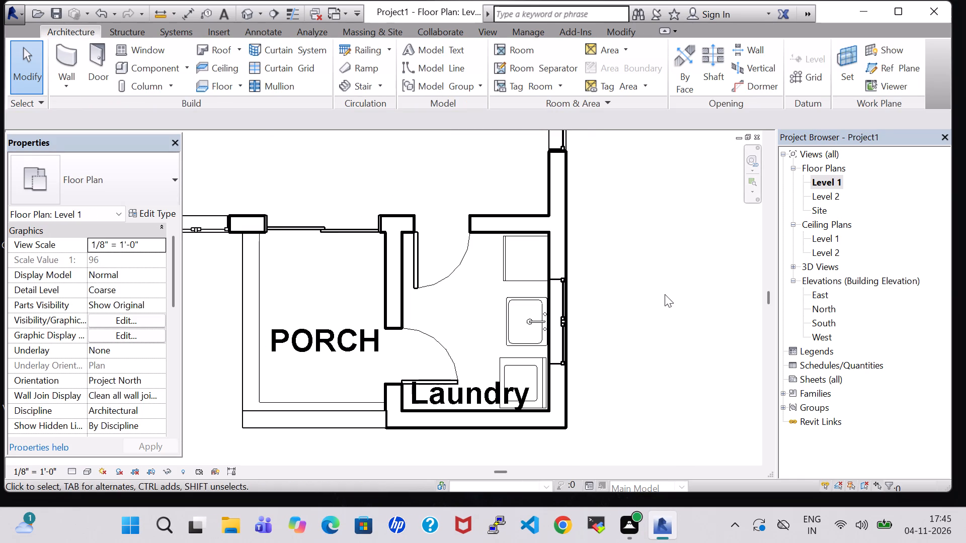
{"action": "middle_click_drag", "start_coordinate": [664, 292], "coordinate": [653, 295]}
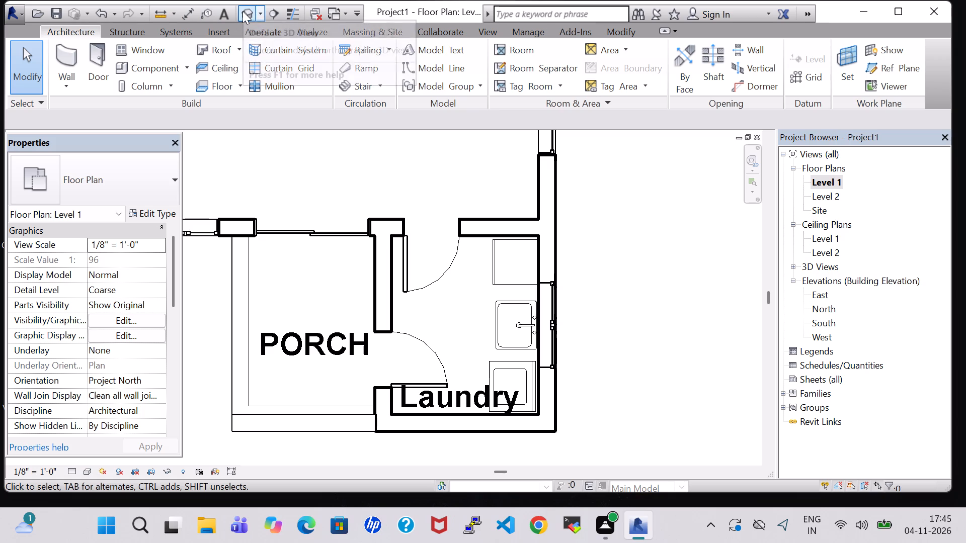
Delete the 24" x 24" x 34" dishwasher from the northeast corner of the Laundry.
{"action": "left_click", "coordinate": [505, 274]}
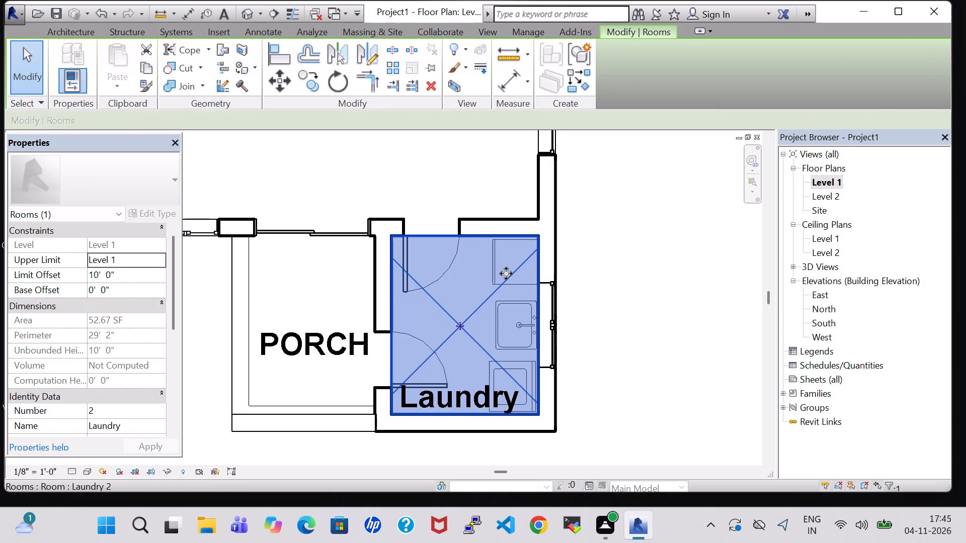
{"action": "left_click", "coordinate": [583, 266]}
{"action": "left_click", "coordinate": [500, 265]}
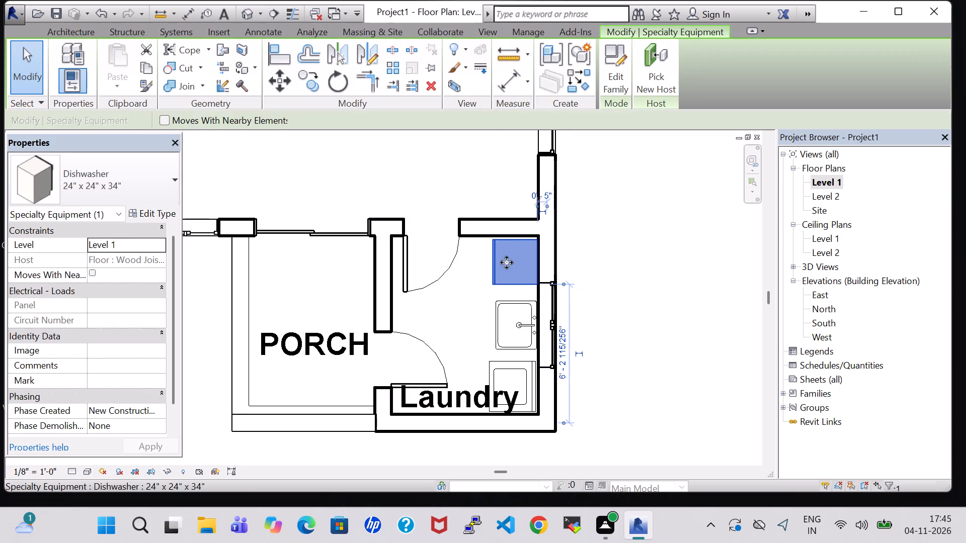
{"action": "key", "text": "Delete"}
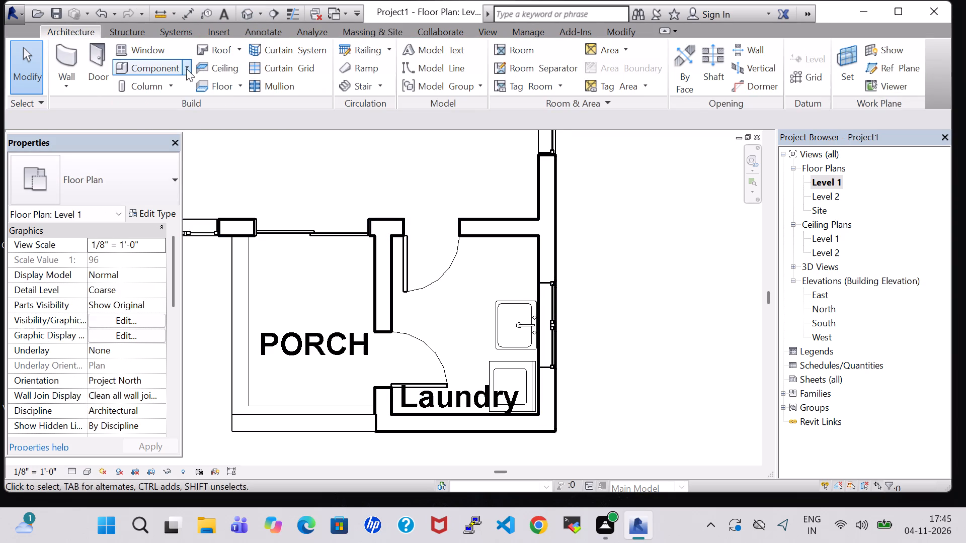
Load the Dryer family from the Domestic folder of the US Imperial Specialty Equipment library.
{"action": "left_click", "coordinate": [155, 64]}
{"action": "left_click", "coordinate": [607, 77]}
{"action": "scroll", "coordinate": [358, 255], "scroll_direction": "down", "scroll_amount": 4}
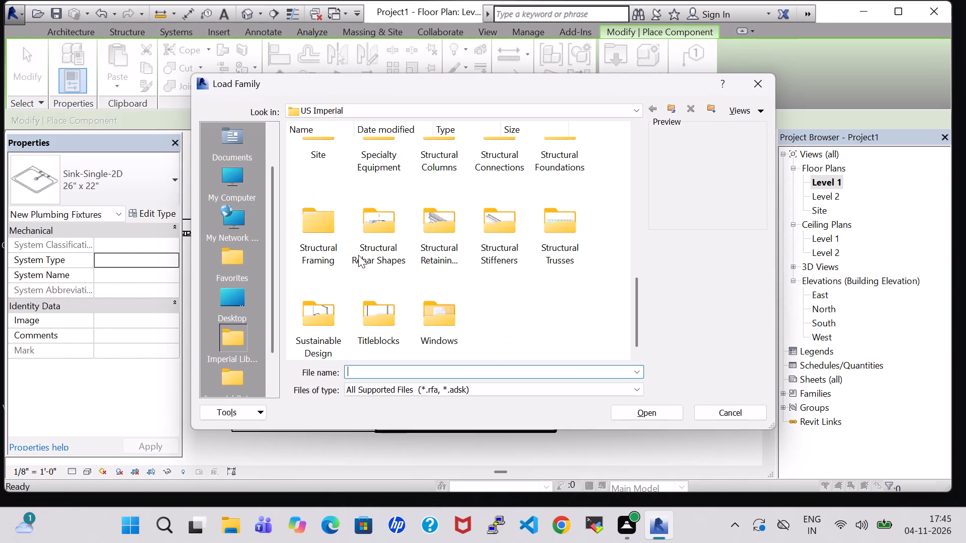
{"action": "double_click", "coordinate": [377, 160]}
{"action": "double_click", "coordinate": [377, 173]}
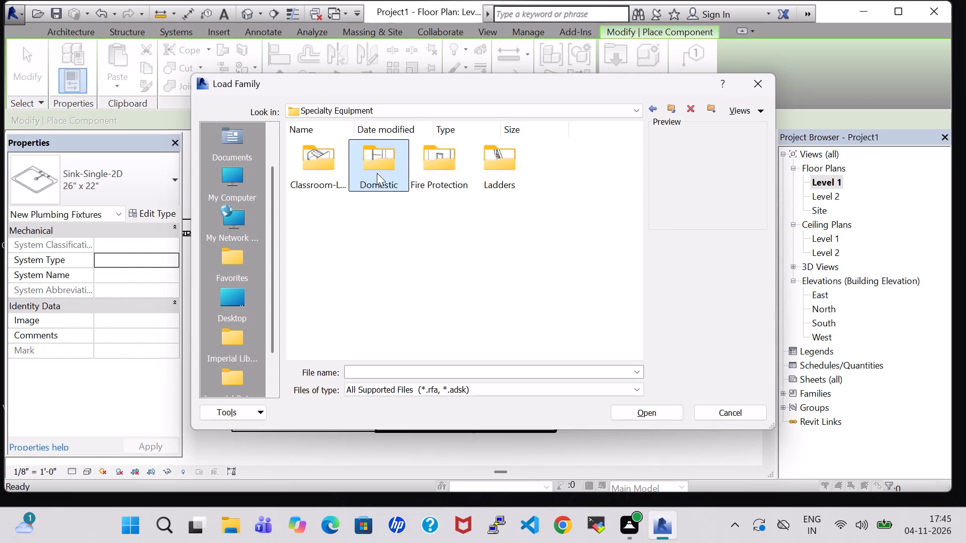
{"action": "scroll", "coordinate": [451, 287], "scroll_direction": "down", "scroll_amount": 2}
{"action": "scroll", "coordinate": [507, 180], "scroll_direction": "up", "scroll_amount": 1}
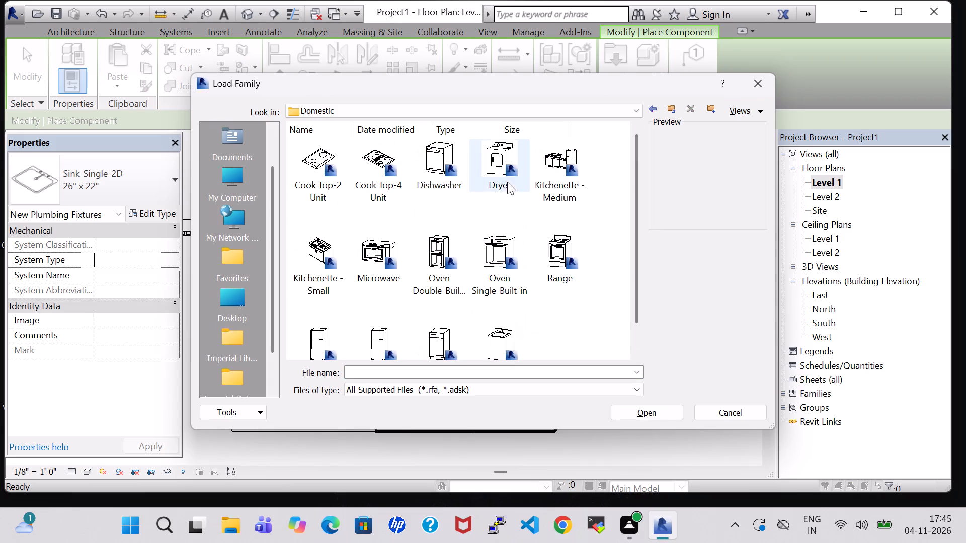
{"action": "left_click", "coordinate": [502, 174]}
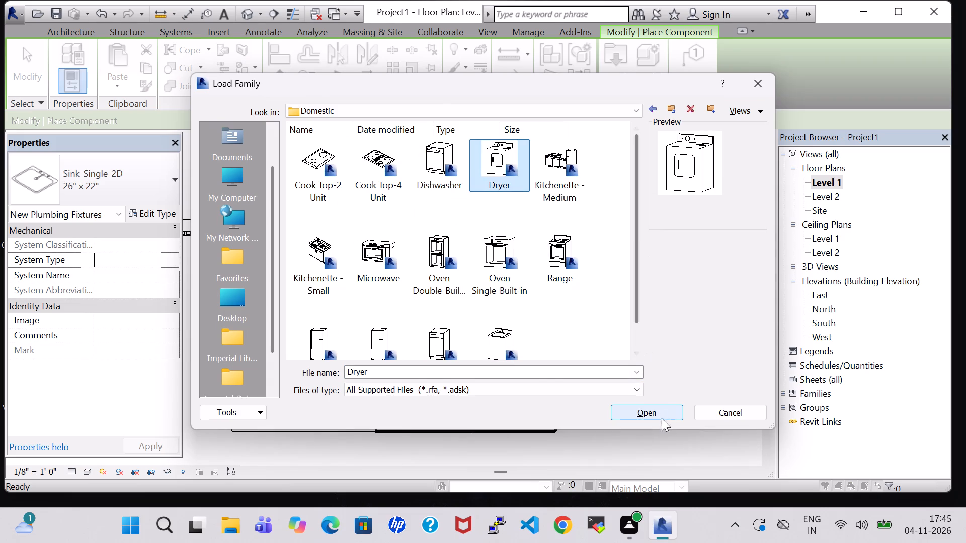
{"action": "left_click", "coordinate": [661, 411]}
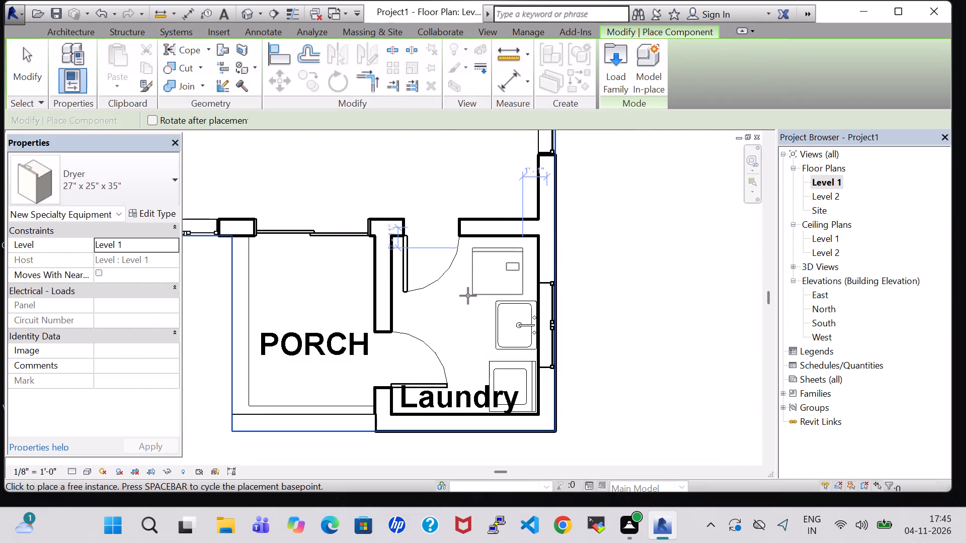
Place the 27" x 25" x 35" Dryer, rotated one quarter turn, north of the Laundry sink and nudge it two increments north.
{"action": "key", "text": "space"}
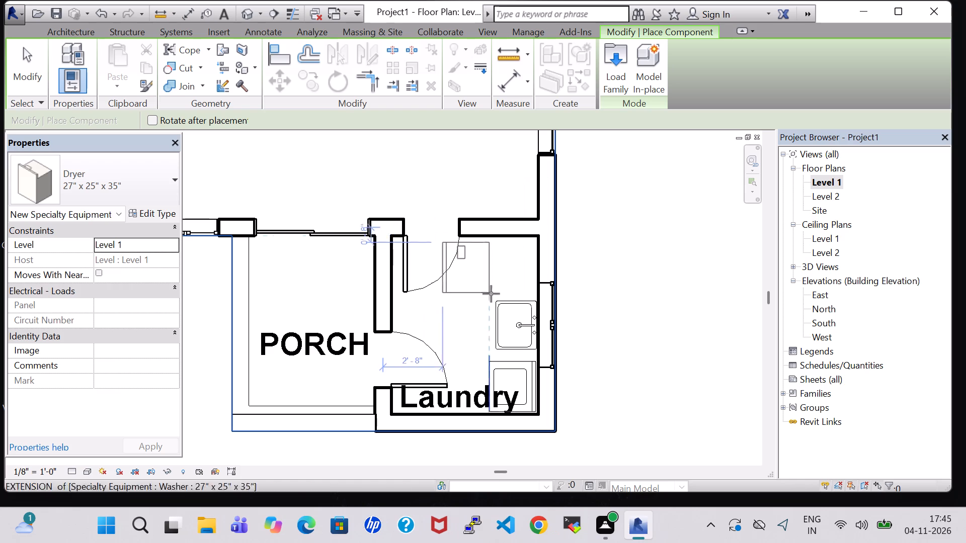
{"action": "left_click", "coordinate": [532, 295]}
{"action": "key", "text": "Escape"}
{"action": "key", "text": "Escape"}
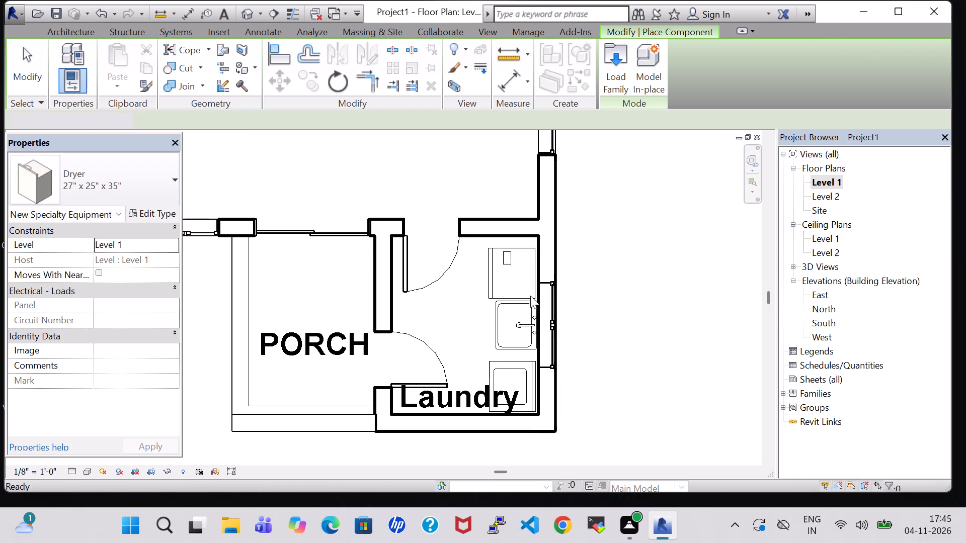
{"action": "left_click", "coordinate": [521, 245]}
{"action": "key", "text": "Up"}
{"action": "key", "text": "Up"}
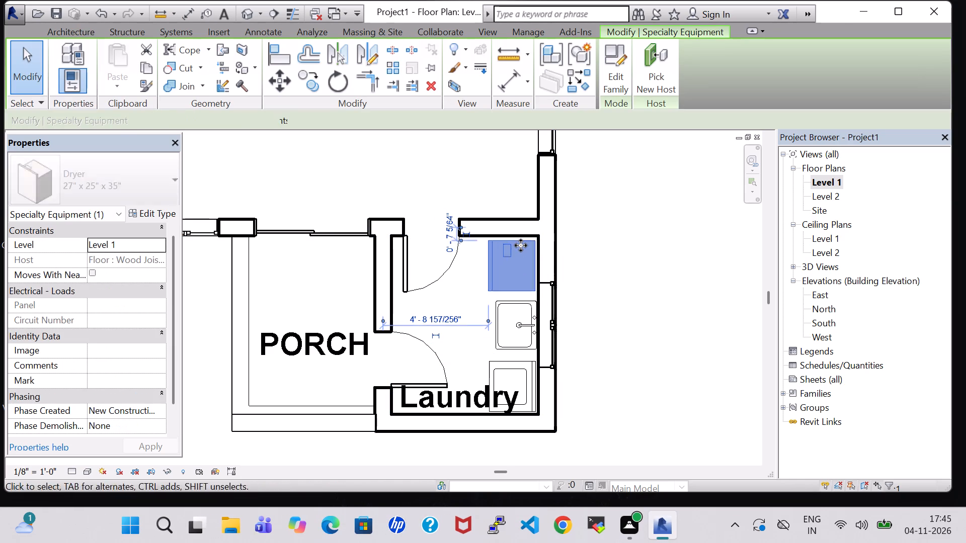
{"action": "left_click", "coordinate": [598, 254]}
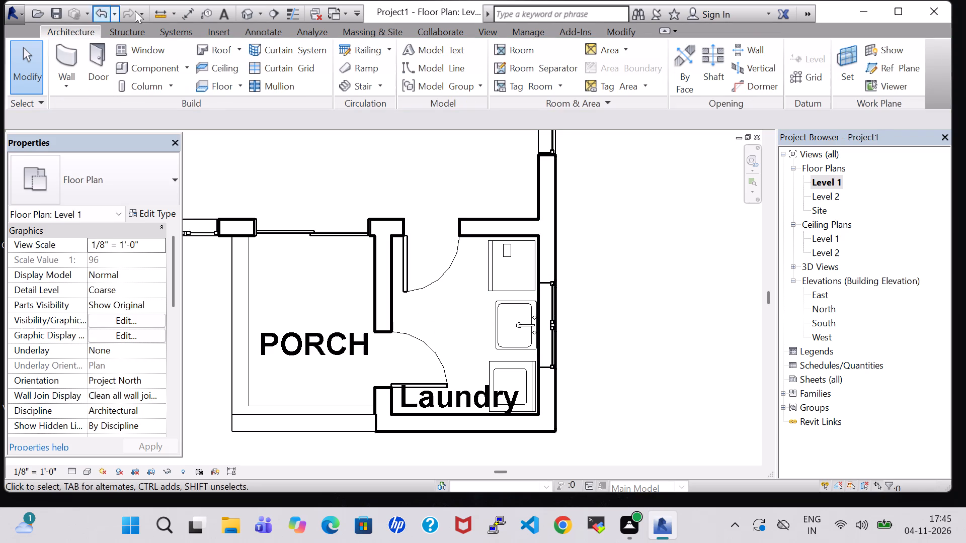
In the 3D view, rotate the Laundry dryer two quarter turns so its back faces the east wall.
{"action": "left_click", "coordinate": [246, 12]}
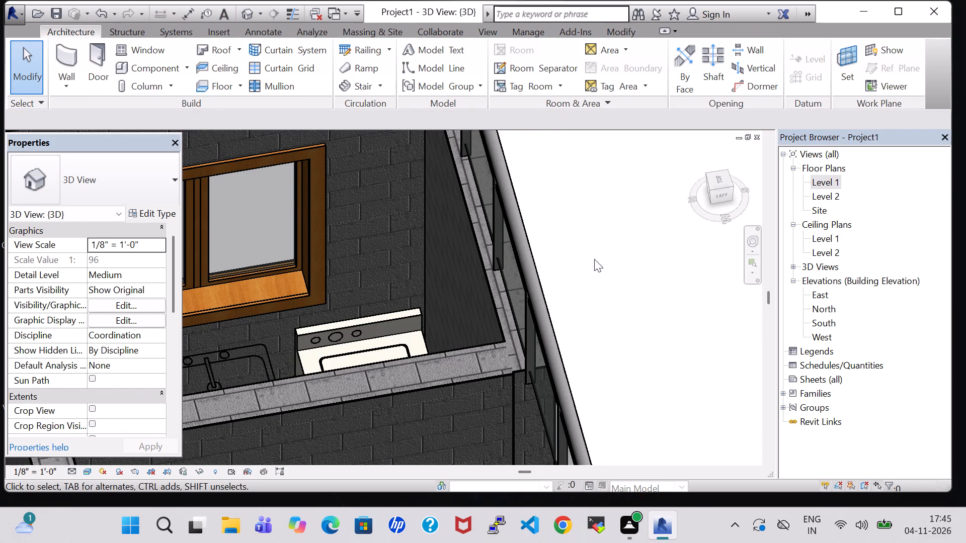
{"action": "middle_click_drag", "start_coordinate": [594, 259], "coordinate": [559, 320], "text": "shift"}
{"action": "left_click", "coordinate": [455, 414]}
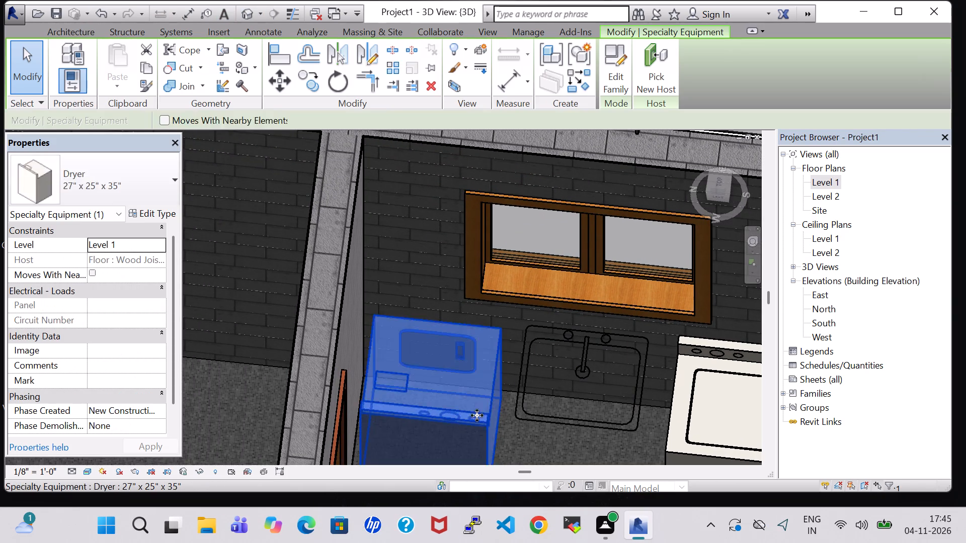
{"action": "key", "text": "space"}
{"action": "key", "text": "space"}
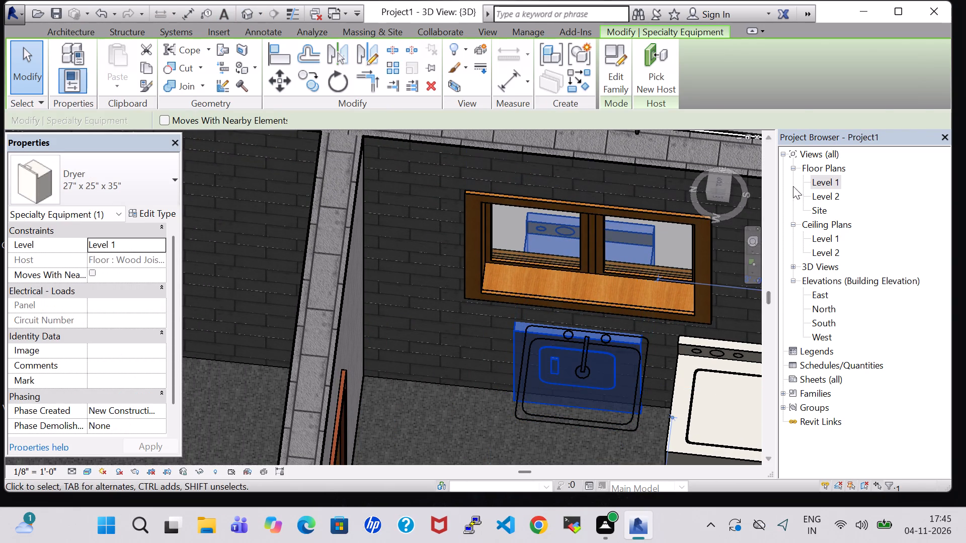
In the Level 1 plan, nudge the rotated dryer west and north into the Laundry's northeast corner, against the east wall above the sink.
{"action": "double_click", "coordinate": [818, 180]}
{"action": "scroll", "coordinate": [589, 255], "scroll_direction": "down", "scroll_amount": 3}
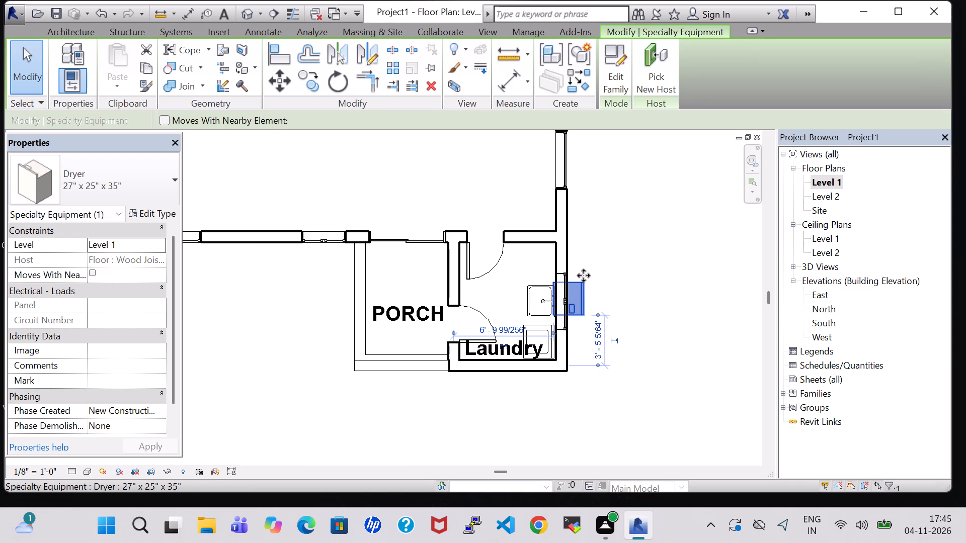
{"action": "key", "text": "Left"}
{"action": "key", "text": "Left"}
{"action": "key", "text": "Left"}
{"action": "key", "text": "Left"}
{"action": "key", "text": "Left"}
{"action": "key", "text": "Left"}
{"action": "key", "text": "Left"}
{"action": "key", "text": "Left"}
{"action": "key", "text": "Left"}
{"action": "key", "text": "Left"}
{"action": "key", "text": "Left"}
{"action": "key", "text": "Left"}
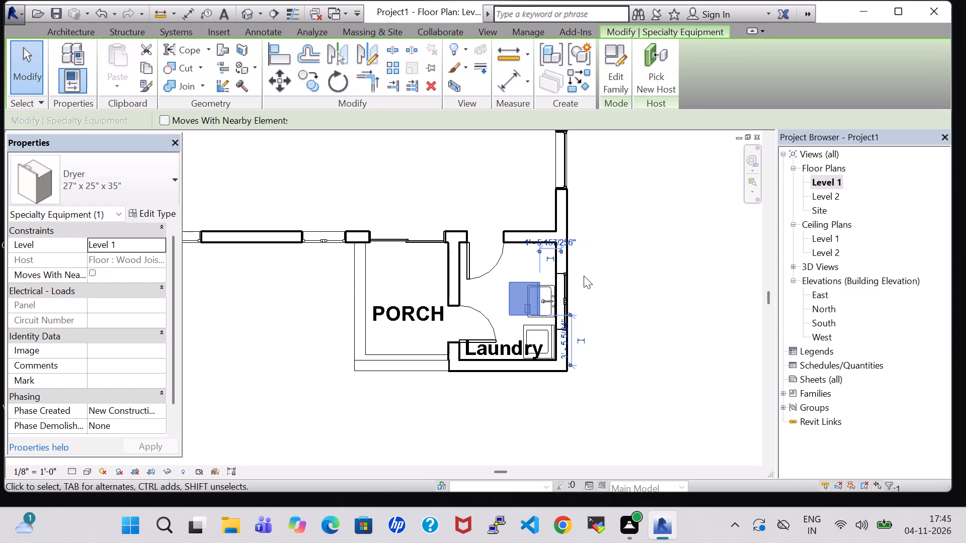
{"action": "key", "text": "Up"}
{"action": "key", "text": "Up"}
{"action": "key", "text": "Up"}
{"action": "key", "text": "Up"}
{"action": "key", "text": "Up"}
{"action": "key", "text": "Up"}
{"action": "key", "text": "Up"}
{"action": "key", "text": "Up"}
{"action": "key", "text": "Up"}
{"action": "key", "text": "Up"}
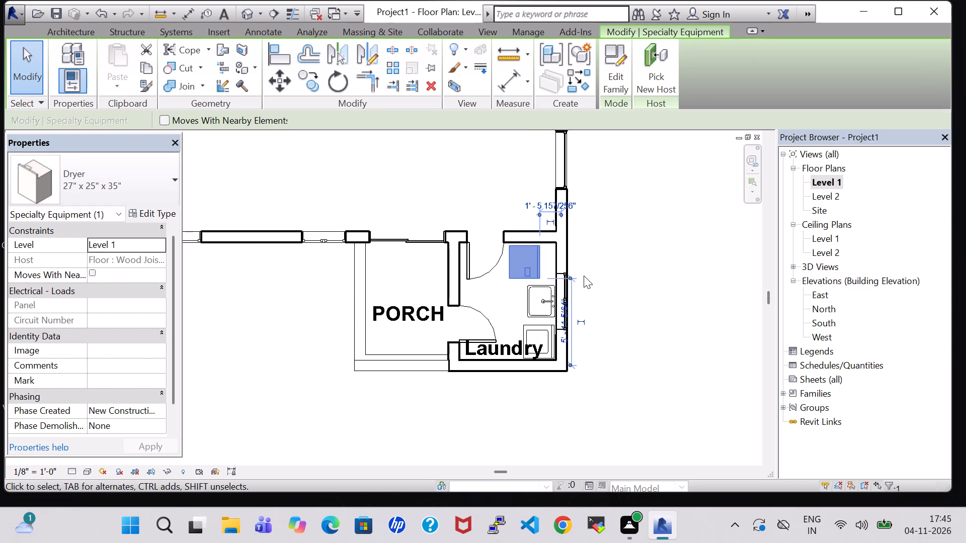
{"action": "key", "text": "Right"}
{"action": "key", "text": "Right"}
{"action": "key", "text": "Right"}
{"action": "key", "text": "Right"}
{"action": "key", "text": "Left"}
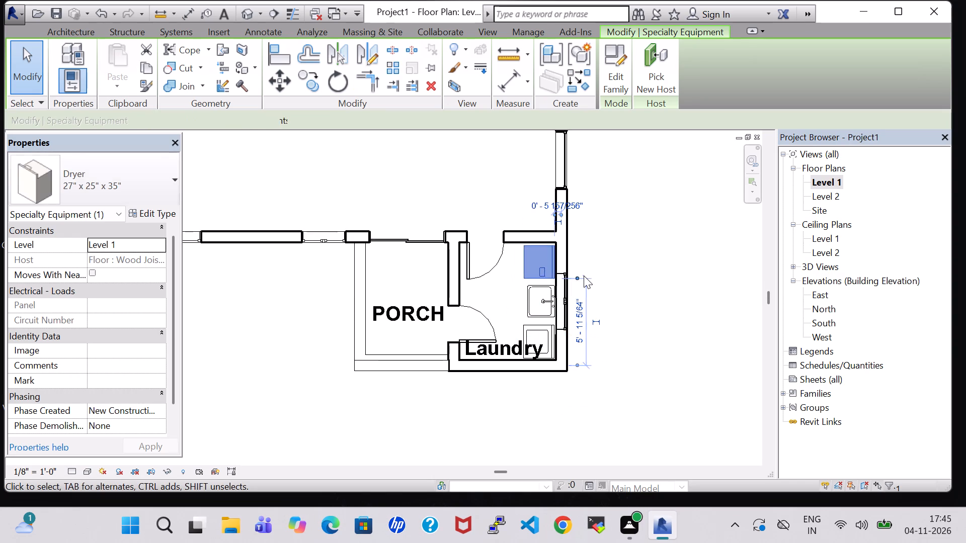
{"action": "key", "text": "Right"}
{"action": "left_click", "coordinate": [613, 268]}
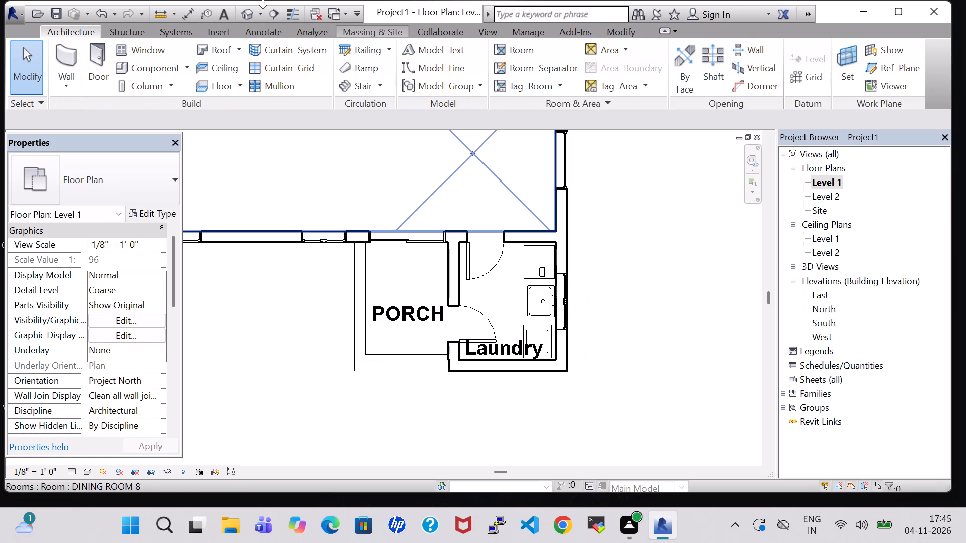
Examine the dryer's orientation and position beside the Laundry sink in the 3D view.
{"action": "left_click", "coordinate": [245, 8]}
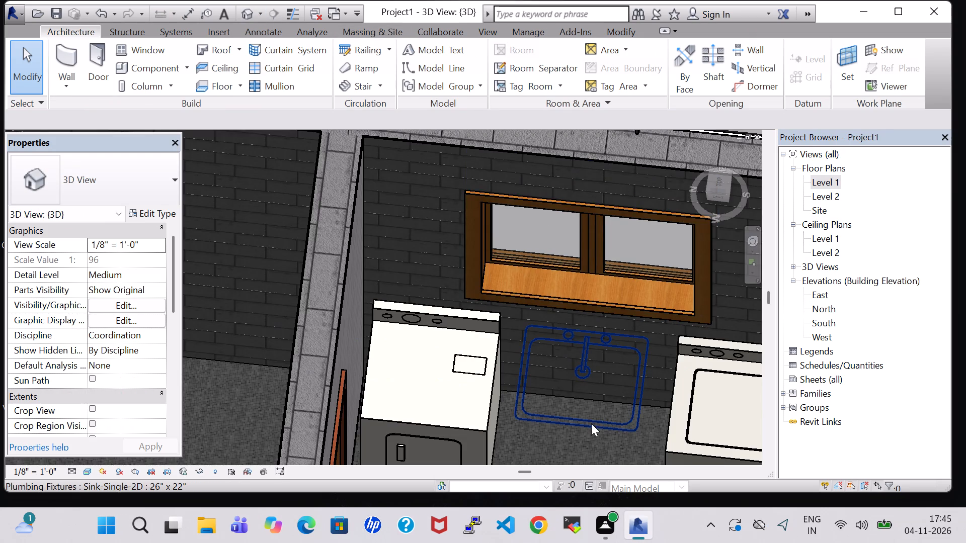
{"action": "middle_click_drag", "start_coordinate": [591, 423], "coordinate": [570, 289]}
{"action": "middle_click_drag", "start_coordinate": [546, 317], "coordinate": [541, 299], "text": "shift"}
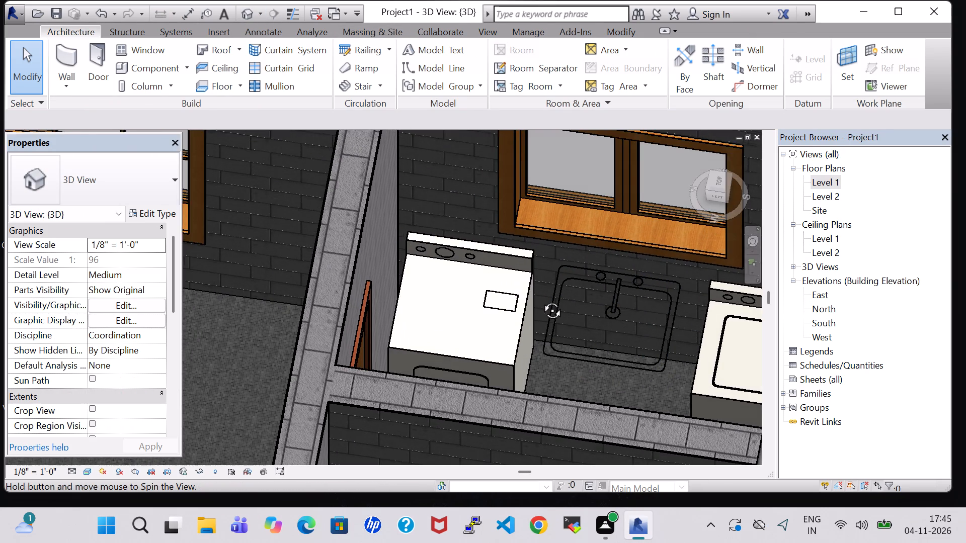
{"action": "middle_click_drag", "start_coordinate": [541, 299], "coordinate": [545, 300], "text": "shift"}
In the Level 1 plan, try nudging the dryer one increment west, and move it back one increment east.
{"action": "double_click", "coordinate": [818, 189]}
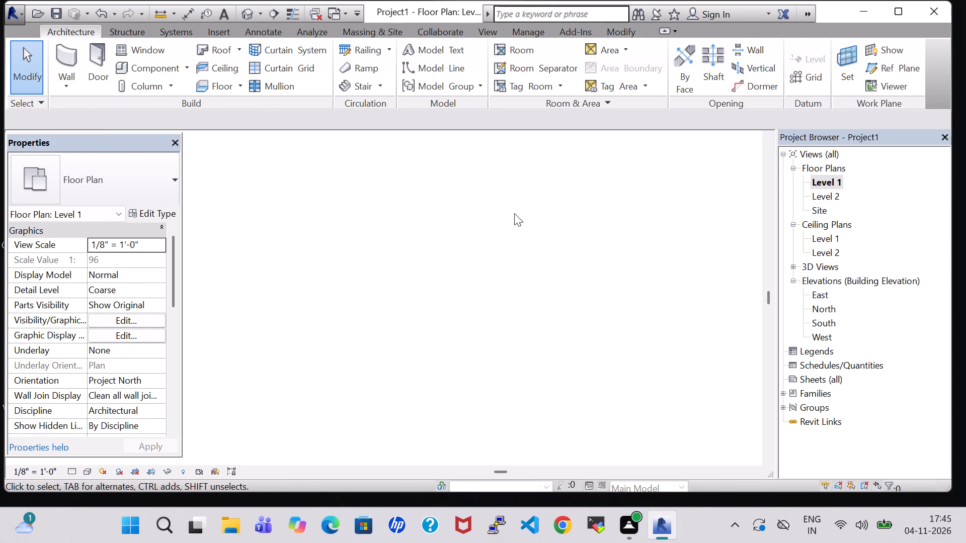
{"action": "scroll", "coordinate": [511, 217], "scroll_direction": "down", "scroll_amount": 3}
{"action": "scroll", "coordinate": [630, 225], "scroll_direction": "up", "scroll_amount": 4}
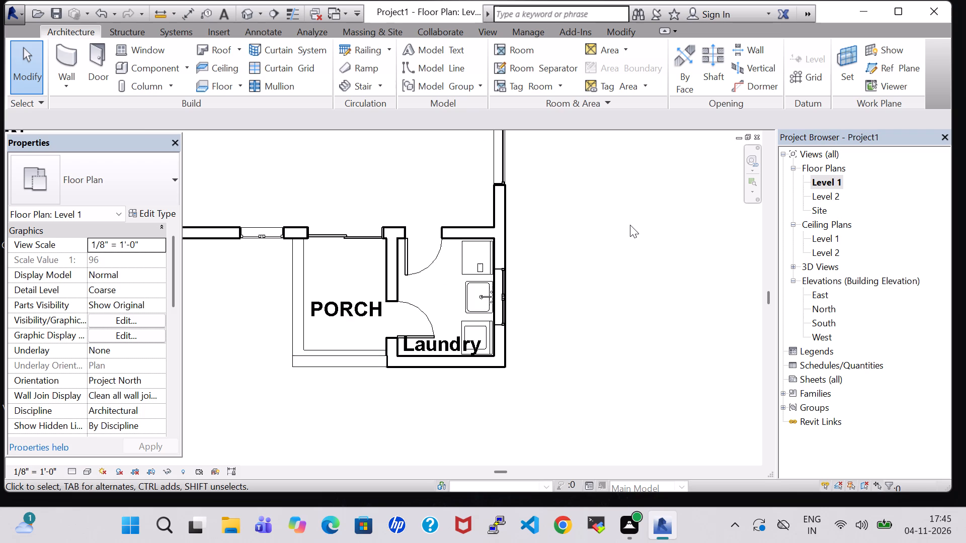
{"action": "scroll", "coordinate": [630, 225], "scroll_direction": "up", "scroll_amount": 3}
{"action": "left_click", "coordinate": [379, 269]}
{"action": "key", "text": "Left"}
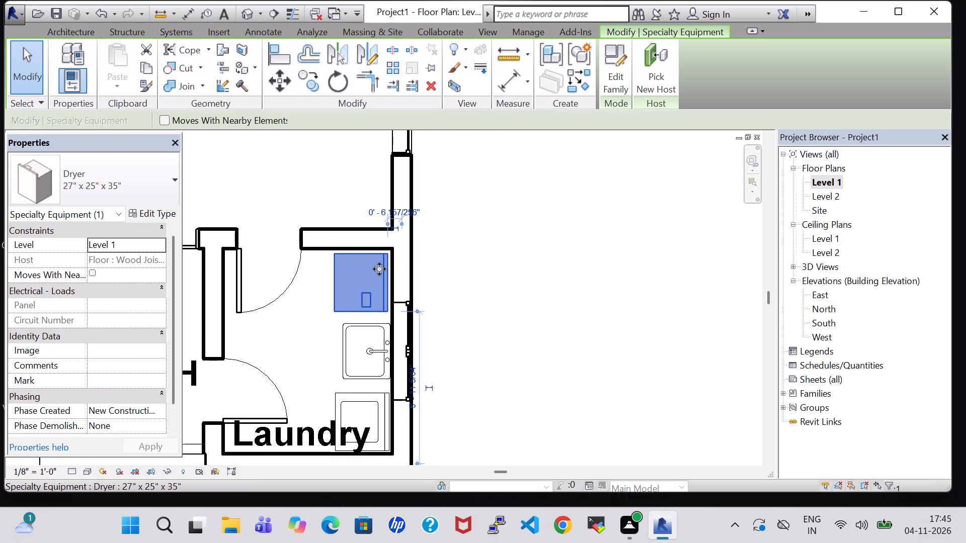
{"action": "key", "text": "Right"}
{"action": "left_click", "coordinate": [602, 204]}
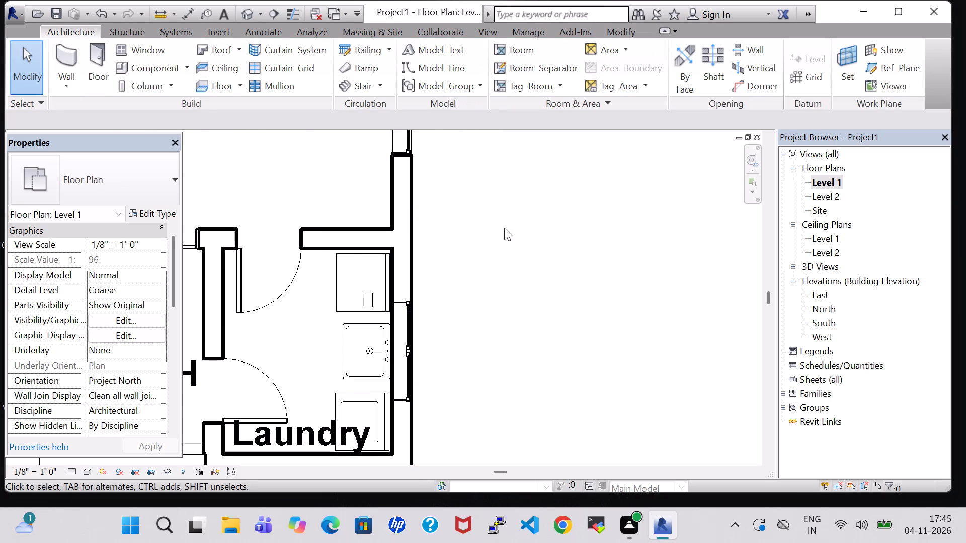
Nudge the 30" x 84" door between the Porch and the Laundry three increments north.
{"action": "scroll", "coordinate": [485, 237], "scroll_direction": "down", "scroll_amount": 2}
{"action": "scroll", "coordinate": [402, 316], "scroll_direction": "up", "scroll_amount": 5}
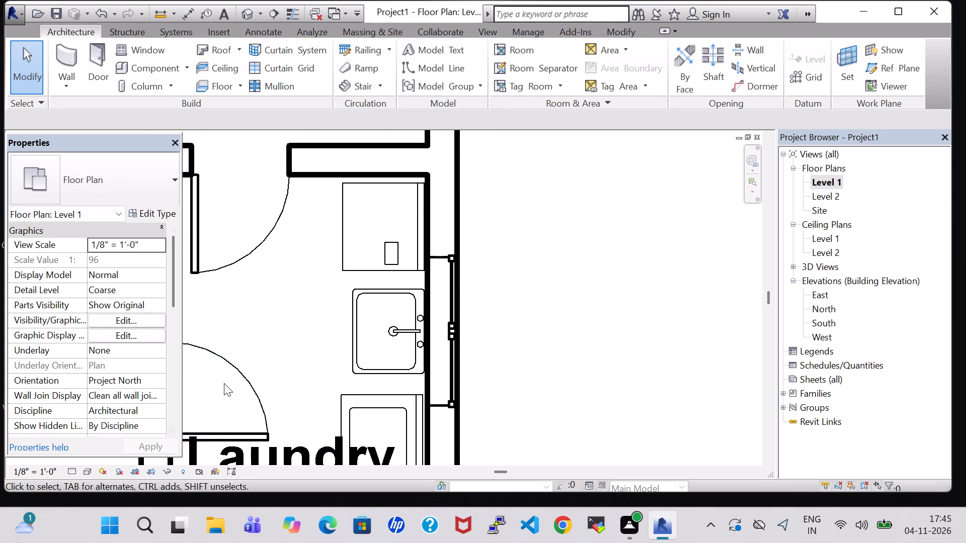
{"action": "left_click", "coordinate": [240, 372]}
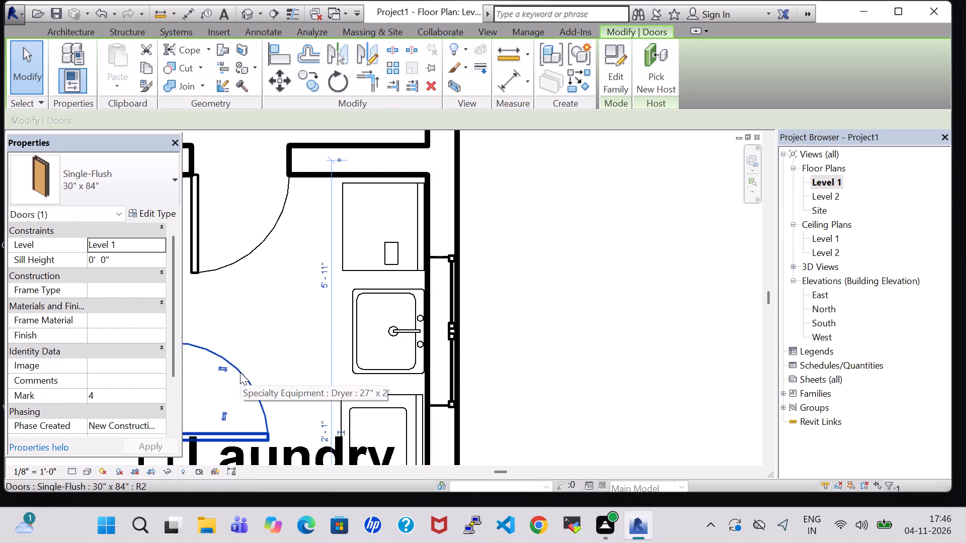
{"action": "key", "text": "Up"}
{"action": "key", "text": "Up"}
{"action": "key", "text": "Up"}
{"action": "left_click", "coordinate": [633, 330]}
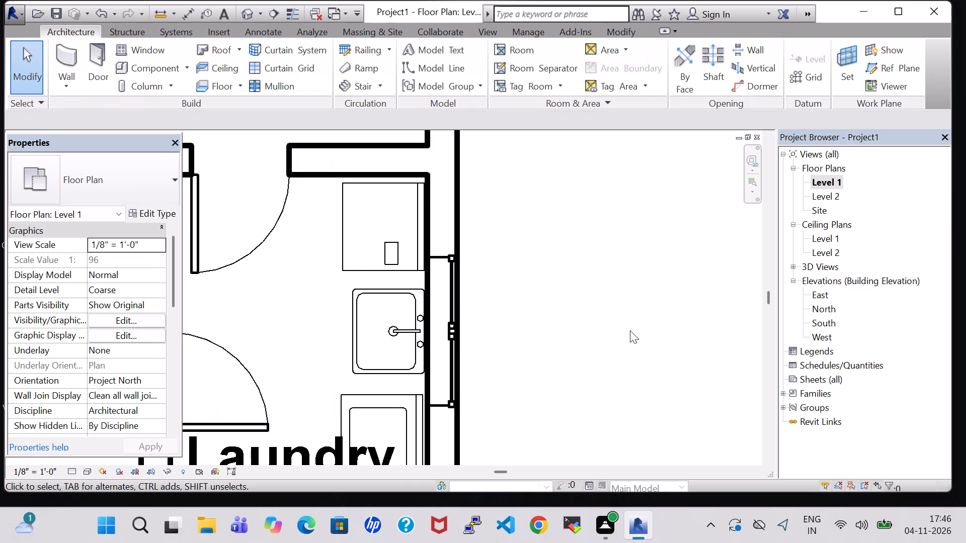
Nudge the Laundry room tag one increment north.
{"action": "middle_click_drag", "start_coordinate": [623, 331], "coordinate": [688, 168]}
{"action": "scroll", "coordinate": [688, 168], "scroll_direction": "down", "scroll_amount": 2}
{"action": "left_click", "coordinate": [401, 270]}
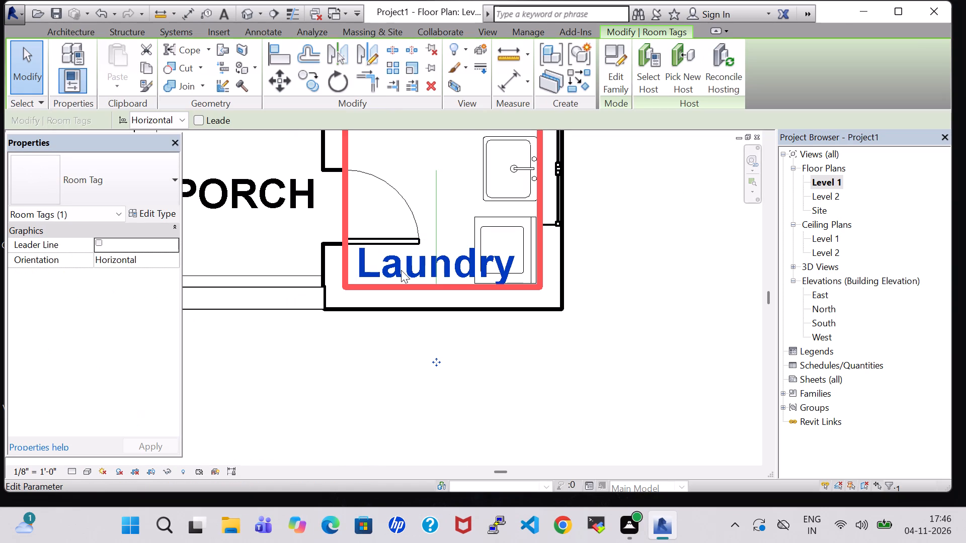
{"action": "key", "text": "Up"}
{"action": "left_click", "coordinate": [611, 266]}
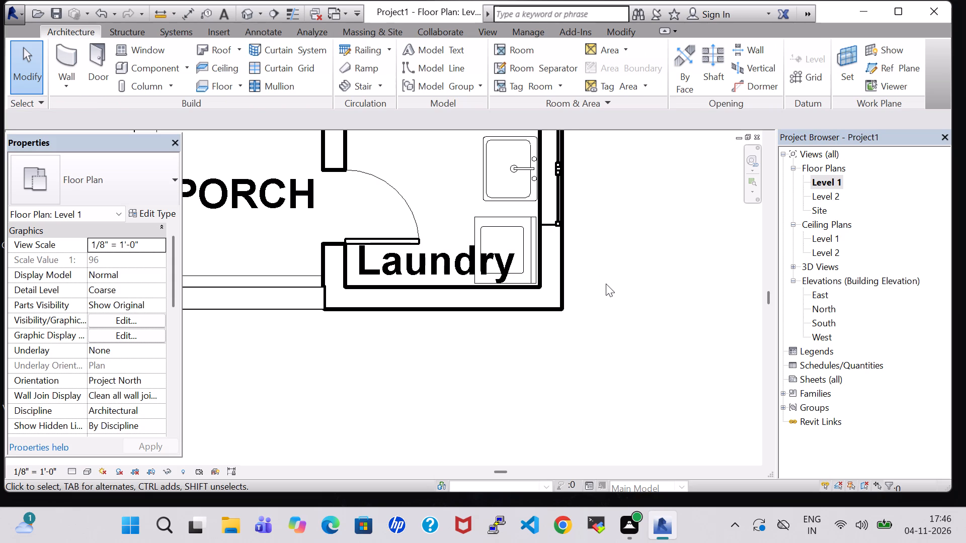
{"action": "left_click", "coordinate": [606, 284]}
Load the Dishwasher family from the Domestic folder of the US Imperial Specialty Equipment library.
{"action": "scroll", "coordinate": [606, 284], "scroll_direction": "down", "scroll_amount": 2}
{"action": "middle_click_drag", "start_coordinate": [657, 217], "coordinate": [653, 237]}
{"action": "scroll", "coordinate": [653, 238], "scroll_direction": "down", "scroll_amount": 1}
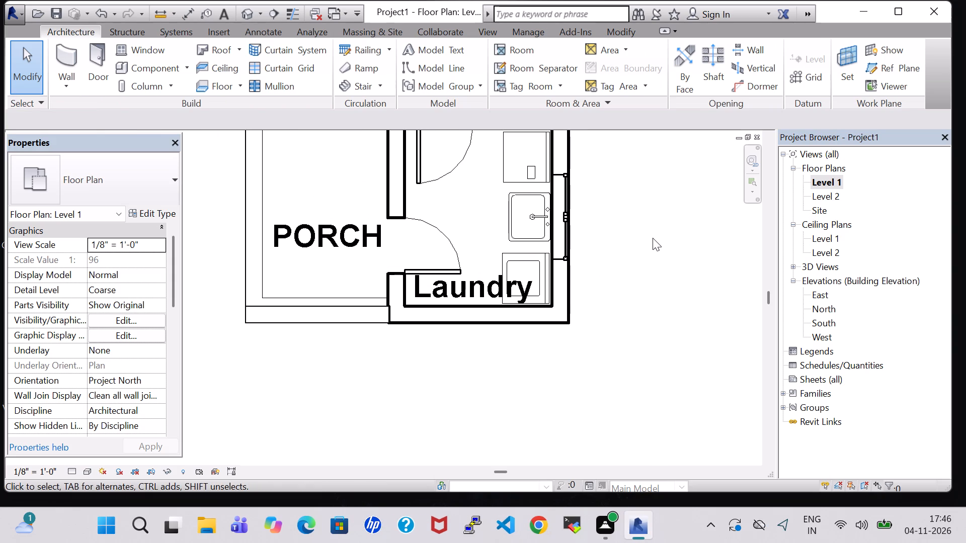
{"action": "middle_click_drag", "start_coordinate": [653, 232], "coordinate": [649, 292]}
{"action": "scroll", "coordinate": [648, 290], "scroll_direction": "down", "scroll_amount": 2}
{"action": "middle_click_drag", "start_coordinate": [639, 280], "coordinate": [629, 332]}
{"action": "scroll", "coordinate": [626, 324], "scroll_direction": "down", "scroll_amount": 1}
{"action": "middle_click_drag", "start_coordinate": [624, 264], "coordinate": [624, 312]}
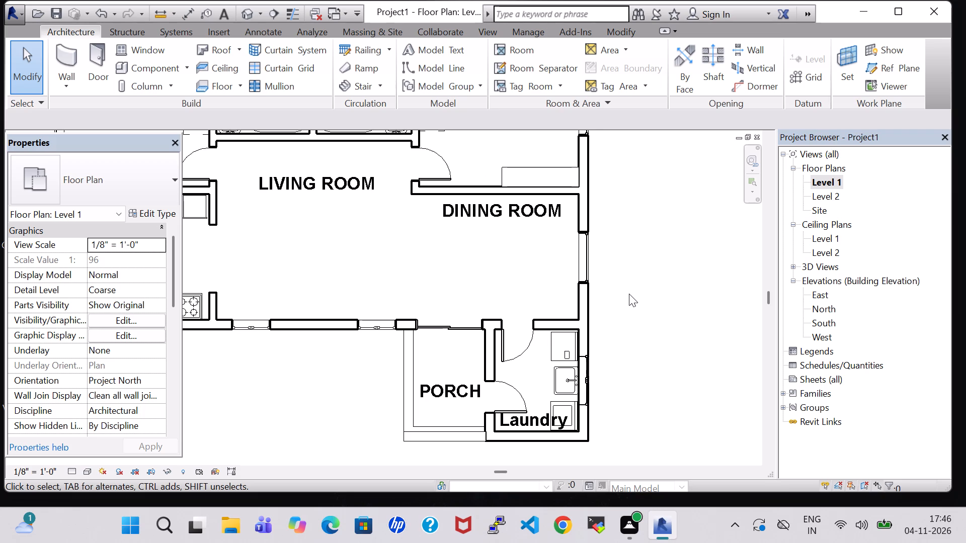
{"action": "scroll", "coordinate": [629, 294], "scroll_direction": "down", "scroll_amount": 2}
{"action": "middle_click_drag", "start_coordinate": [638, 265], "coordinate": [616, 292]}
{"action": "scroll", "coordinate": [634, 262], "scroll_direction": "down", "scroll_amount": 1}
{"action": "middle_click_drag", "start_coordinate": [634, 262], "coordinate": [634, 282]}
{"action": "left_click", "coordinate": [138, 67]}
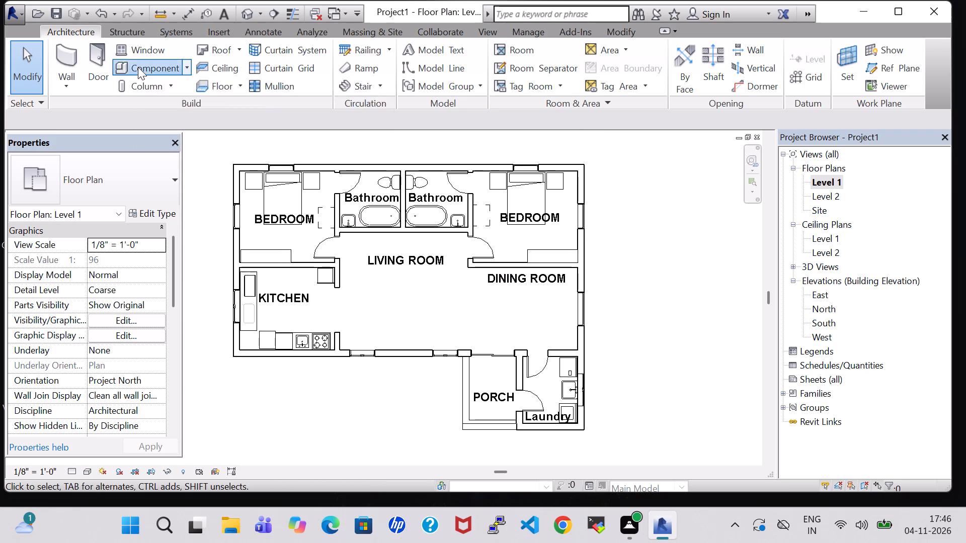
{"action": "left_click", "coordinate": [607, 70]}
{"action": "scroll", "coordinate": [414, 222], "scroll_direction": "down", "scroll_amount": 1}
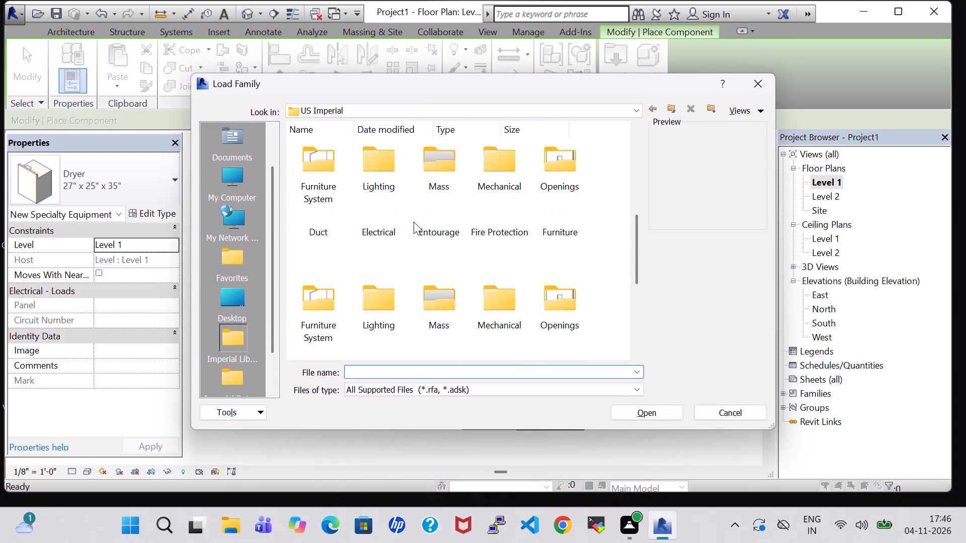
{"action": "scroll", "coordinate": [414, 222], "scroll_direction": "down", "scroll_amount": 2}
{"action": "double_click", "coordinate": [397, 227]}
{"action": "double_click", "coordinate": [378, 174]}
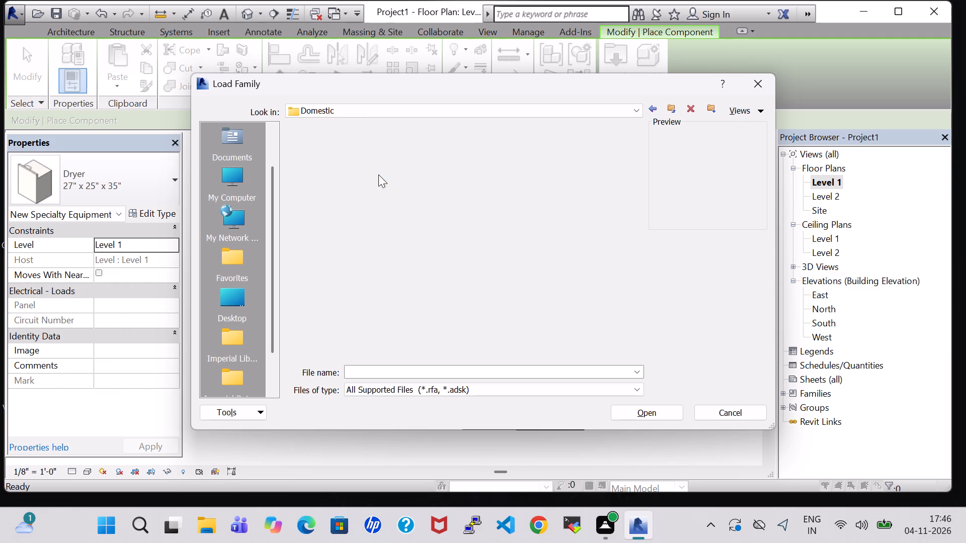
{"action": "left_click", "coordinate": [431, 175]}
{"action": "left_click", "coordinate": [640, 411]}
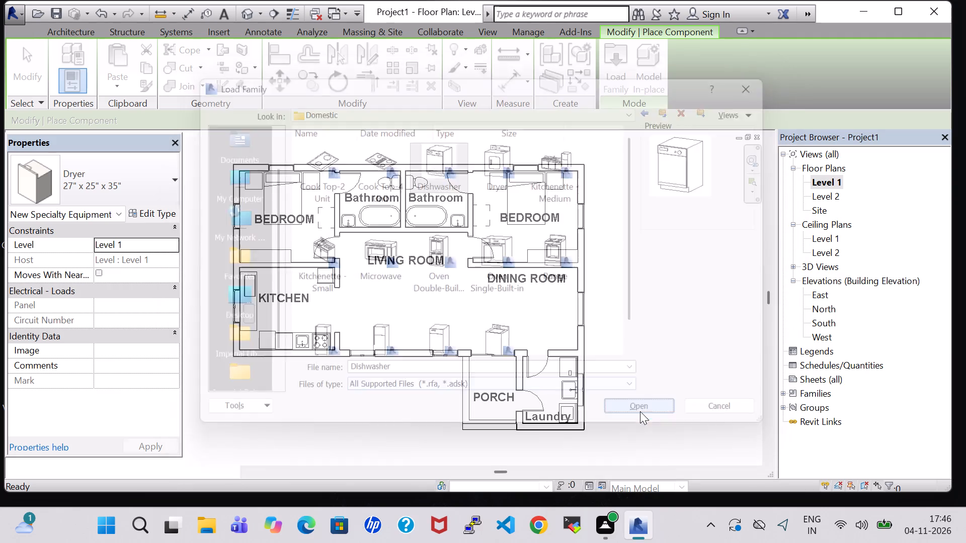
{"action": "scroll", "coordinate": [270, 294], "scroll_direction": "up", "scroll_amount": 8}
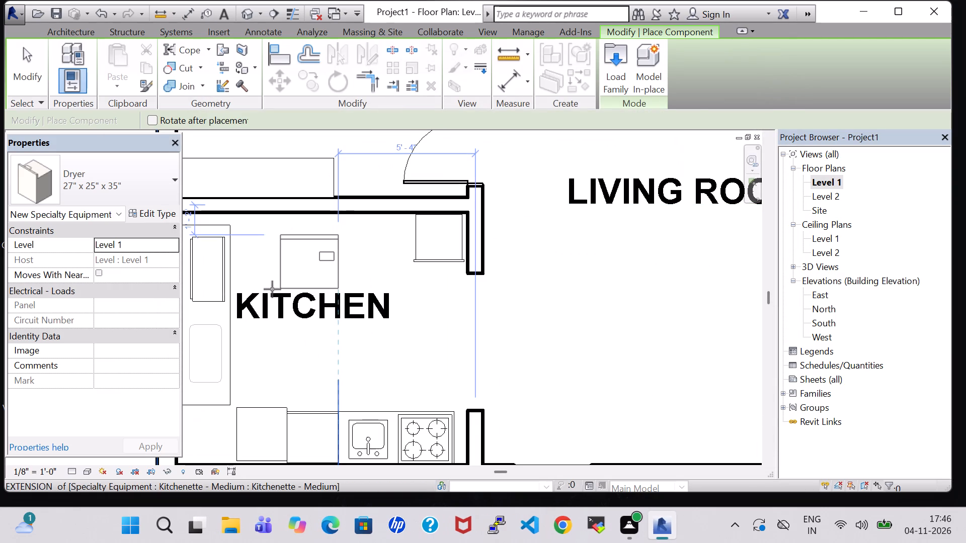
{"action": "key", "text": "Escape"}
{"action": "key", "text": "Escape"}
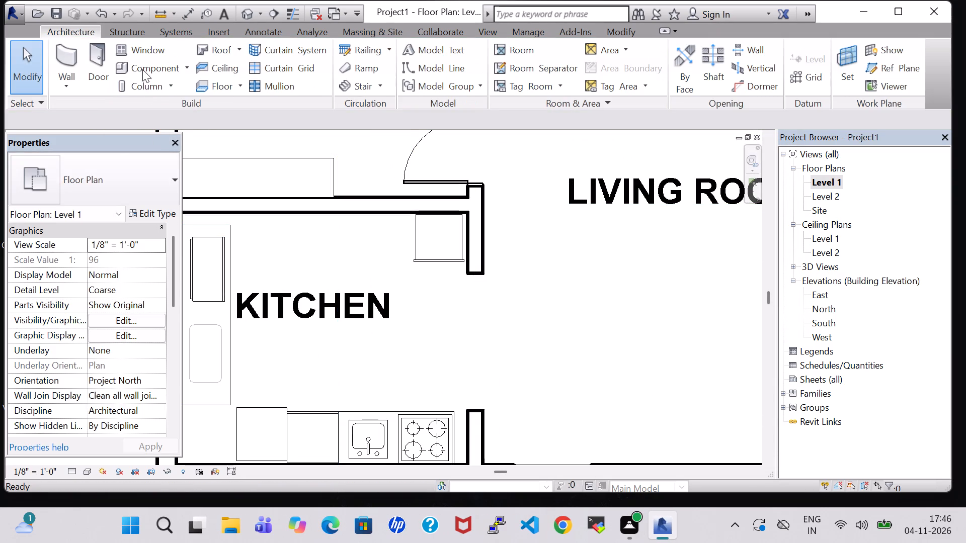
Place a 24" x 24" x 34" Dishwasher against the north wall of the Kitchen.
{"action": "left_click", "coordinate": [142, 67]}
{"action": "left_click", "coordinate": [110, 172]}
{"action": "type", "text": "di"}
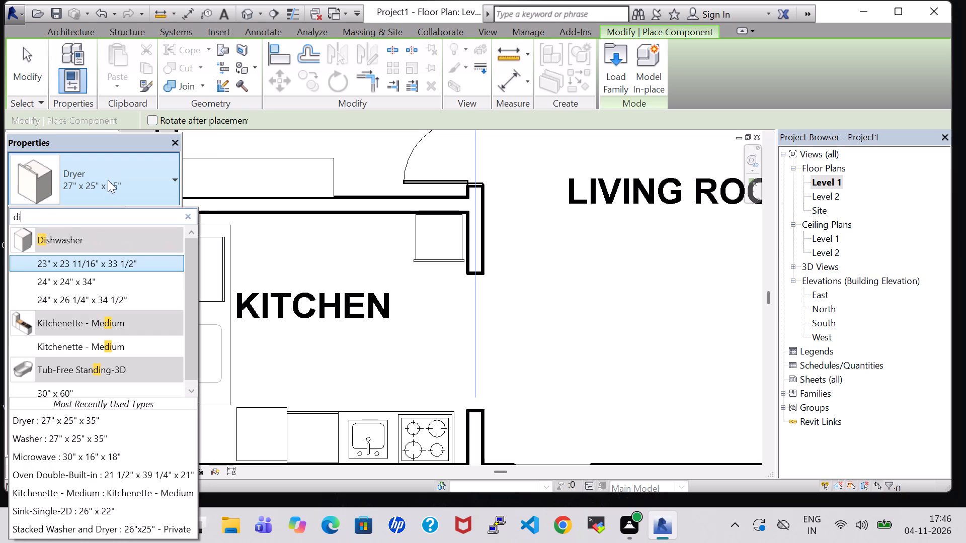
{"action": "left_click", "coordinate": [92, 282]}
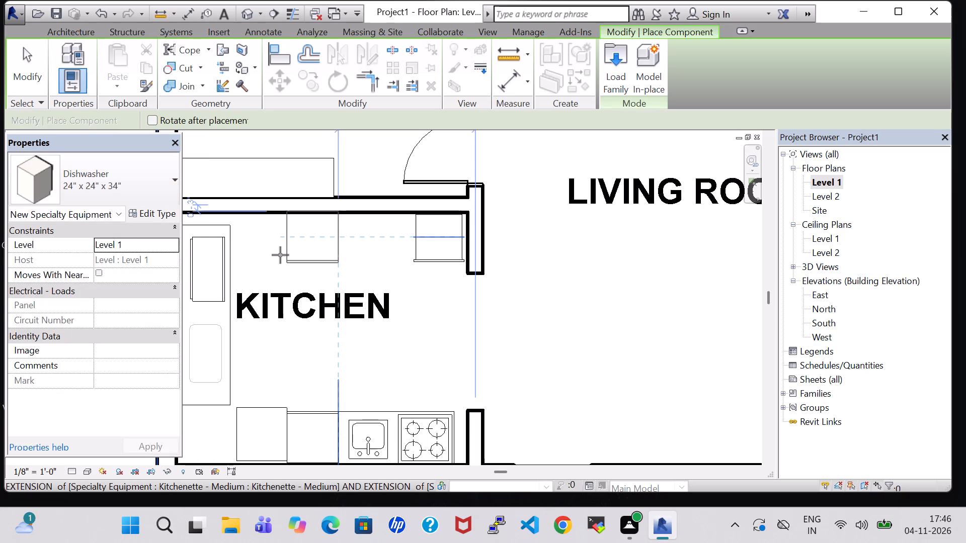
{"action": "left_click", "coordinate": [280, 255]}
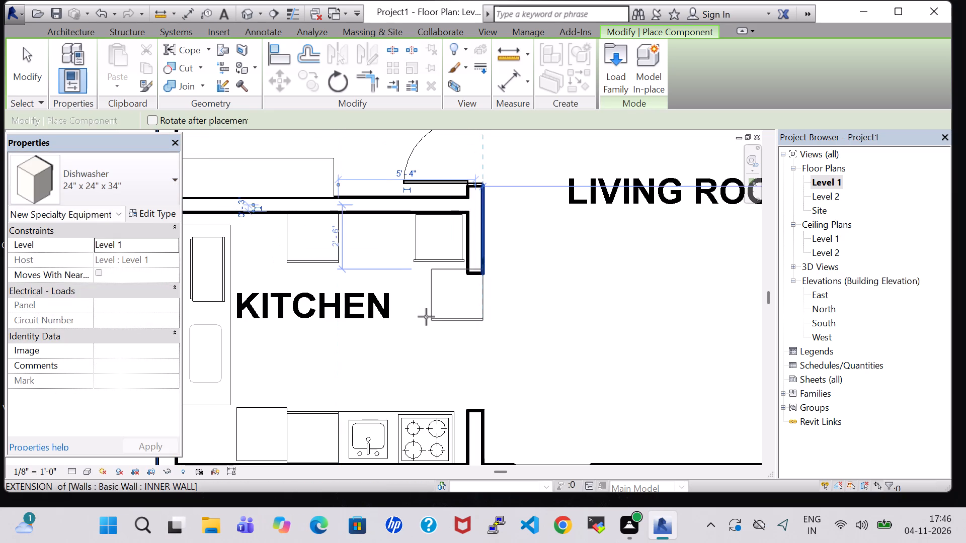
{"action": "key", "text": "Escape"}
{"action": "key", "text": "Escape"}
Nudge the dishwasher a net two increments south, away from the Kitchen's north wall.
{"action": "left_click", "coordinate": [423, 255]}
{"action": "left_click", "coordinate": [323, 249]}
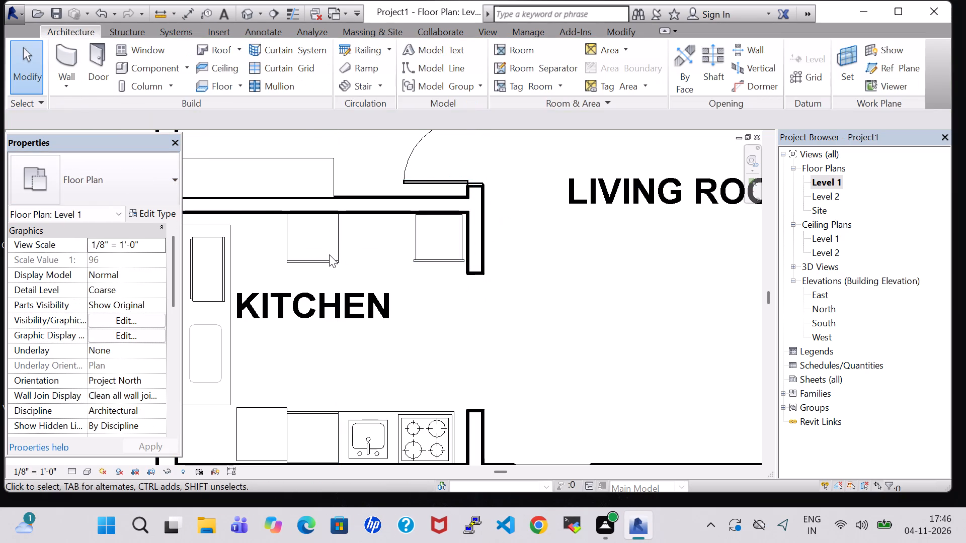
{"action": "left_click", "coordinate": [329, 254]}
{"action": "key", "text": "Down"}
{"action": "key", "text": "Down"}
{"action": "key", "text": "Up"}
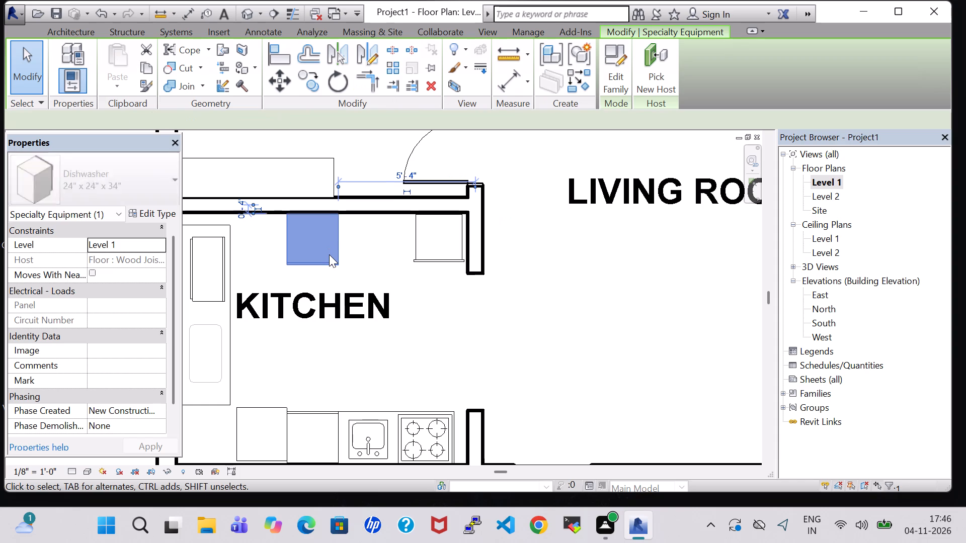
{"action": "key", "text": "Down"}
{"action": "left_click", "coordinate": [597, 278]}
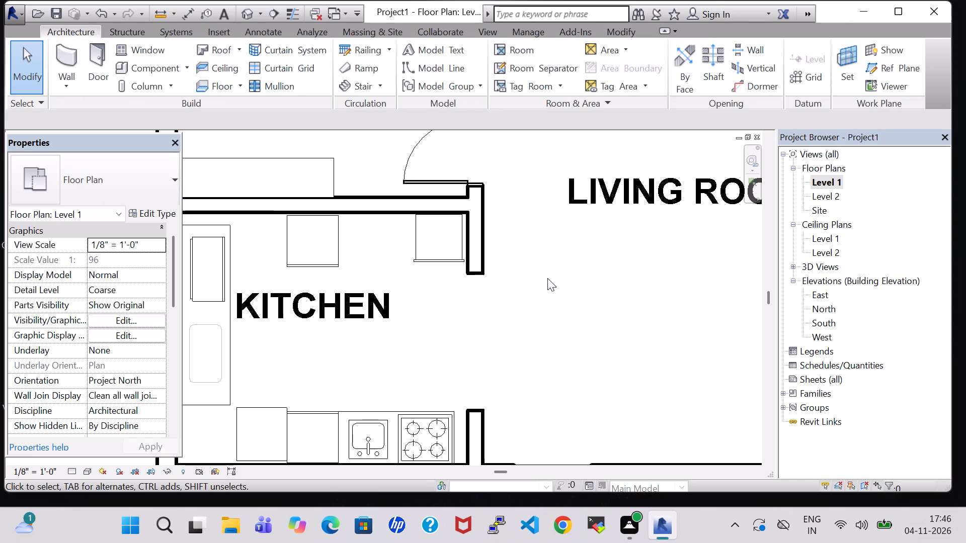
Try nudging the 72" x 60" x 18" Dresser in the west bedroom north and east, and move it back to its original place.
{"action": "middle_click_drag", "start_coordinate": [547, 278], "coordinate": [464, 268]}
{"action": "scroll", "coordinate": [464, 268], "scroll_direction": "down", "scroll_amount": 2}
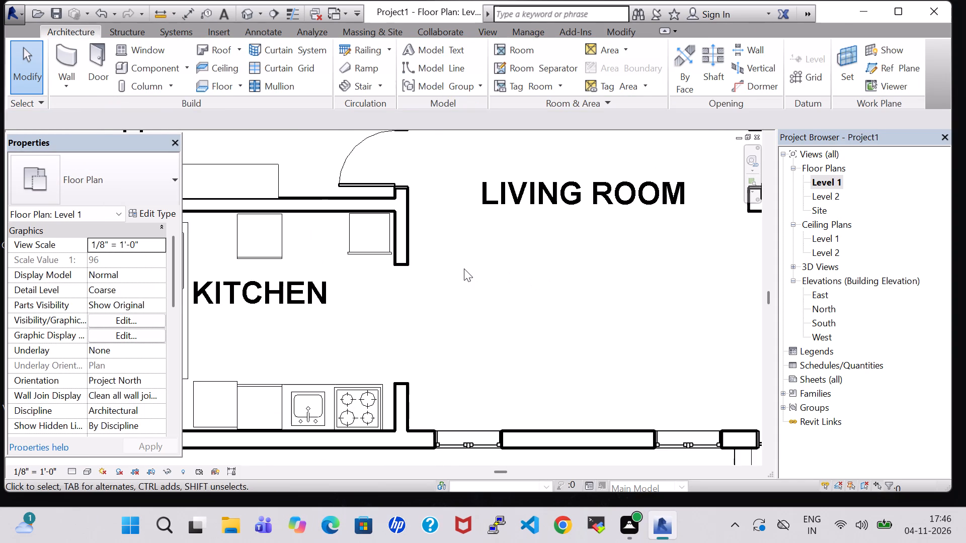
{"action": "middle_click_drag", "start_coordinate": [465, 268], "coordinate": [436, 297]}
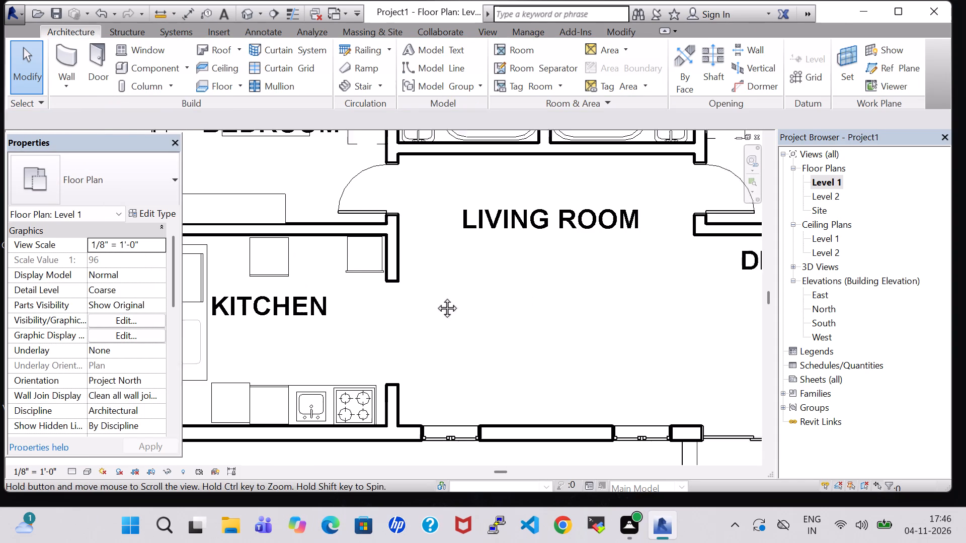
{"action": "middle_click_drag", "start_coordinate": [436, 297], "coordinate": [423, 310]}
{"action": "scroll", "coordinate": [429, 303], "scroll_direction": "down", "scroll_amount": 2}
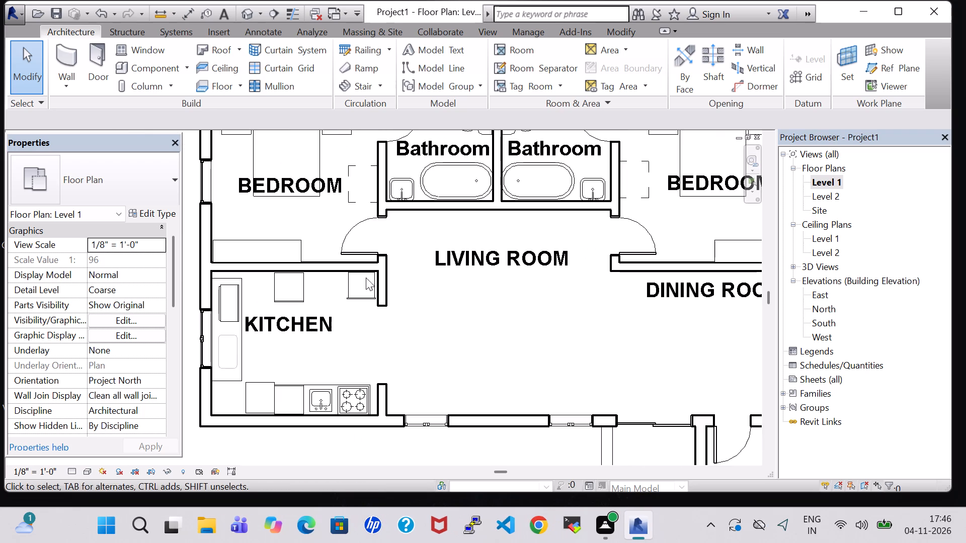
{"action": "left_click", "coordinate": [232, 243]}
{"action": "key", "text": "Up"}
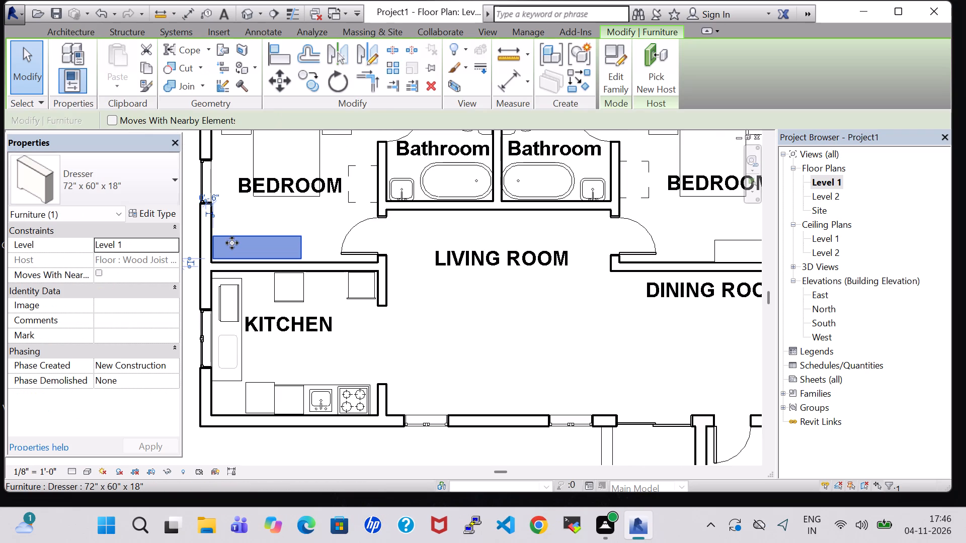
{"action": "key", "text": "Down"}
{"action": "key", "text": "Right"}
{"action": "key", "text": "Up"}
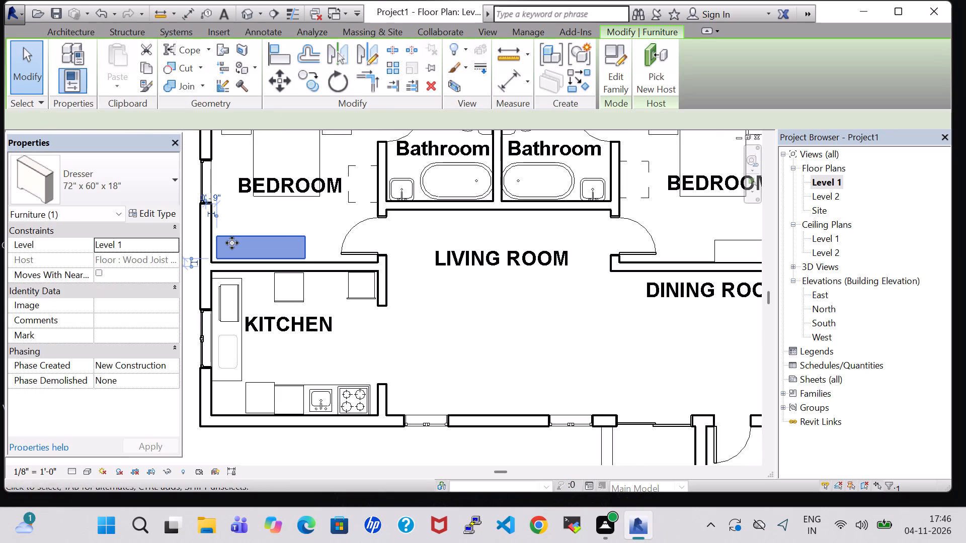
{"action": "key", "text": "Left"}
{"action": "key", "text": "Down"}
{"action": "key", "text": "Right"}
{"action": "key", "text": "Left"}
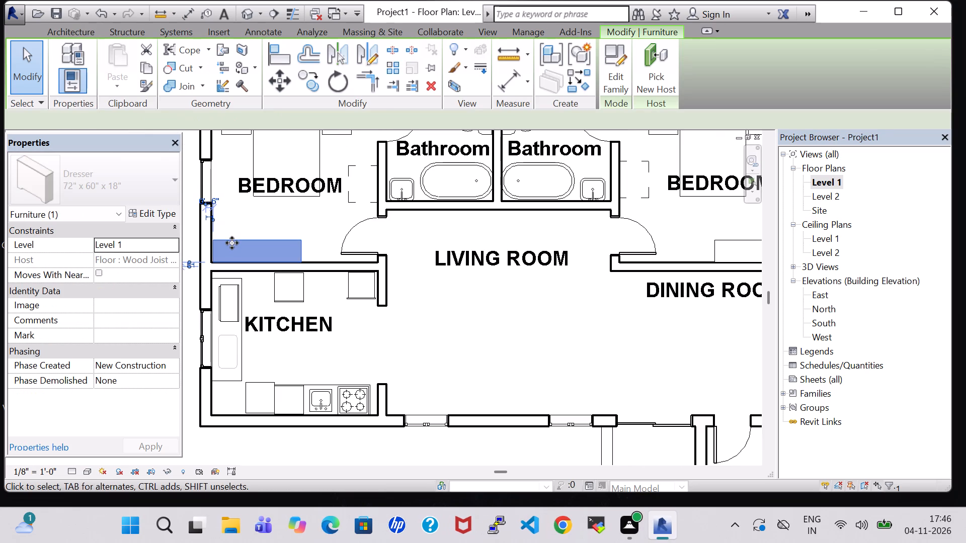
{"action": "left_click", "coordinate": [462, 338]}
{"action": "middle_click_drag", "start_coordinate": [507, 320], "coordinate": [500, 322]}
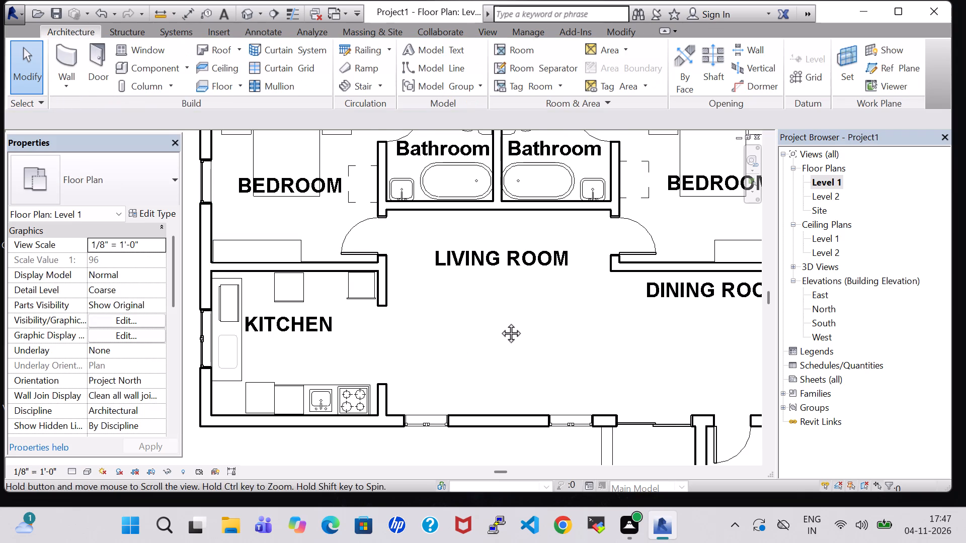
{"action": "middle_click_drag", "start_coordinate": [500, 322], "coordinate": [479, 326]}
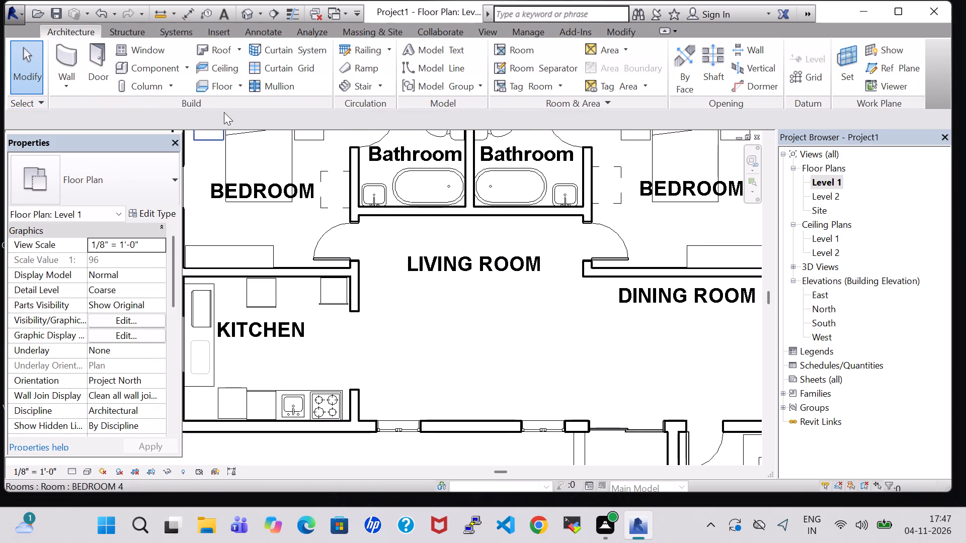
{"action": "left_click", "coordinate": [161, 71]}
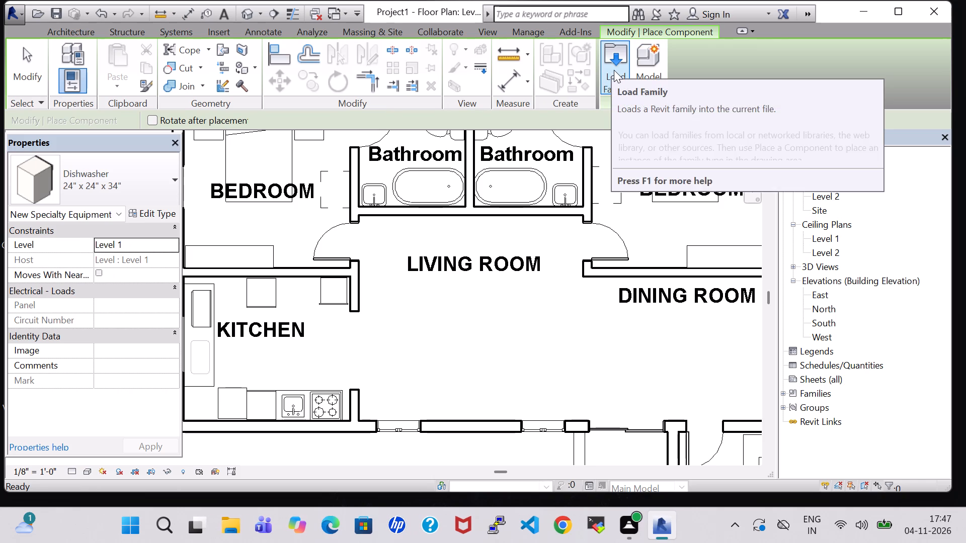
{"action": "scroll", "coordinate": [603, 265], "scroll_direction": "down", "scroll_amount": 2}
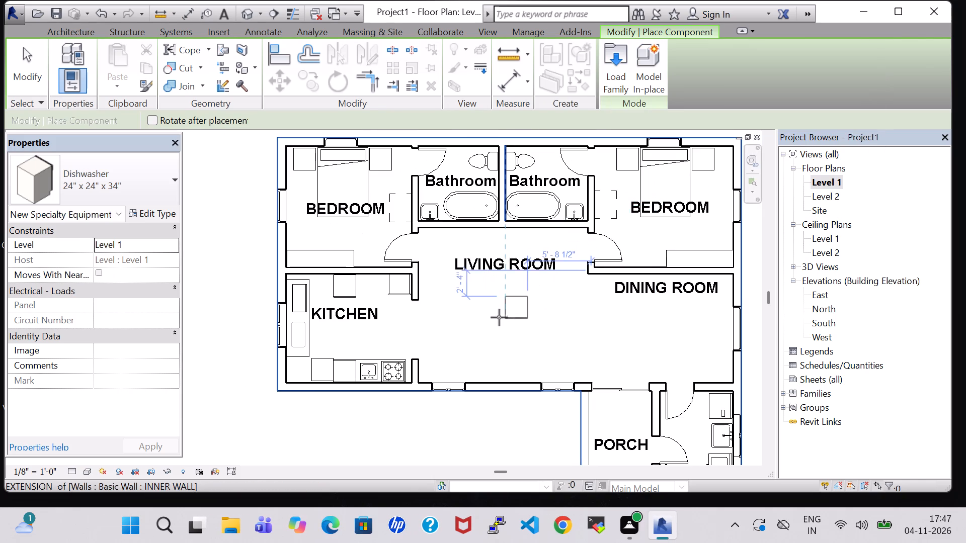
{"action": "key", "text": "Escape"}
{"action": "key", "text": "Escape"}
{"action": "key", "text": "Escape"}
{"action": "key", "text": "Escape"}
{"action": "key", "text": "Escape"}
Load the Table-Dining Round w Chairs family from the Furniture > Tables folder of the US Imperial library.
{"action": "left_click", "coordinate": [140, 68]}
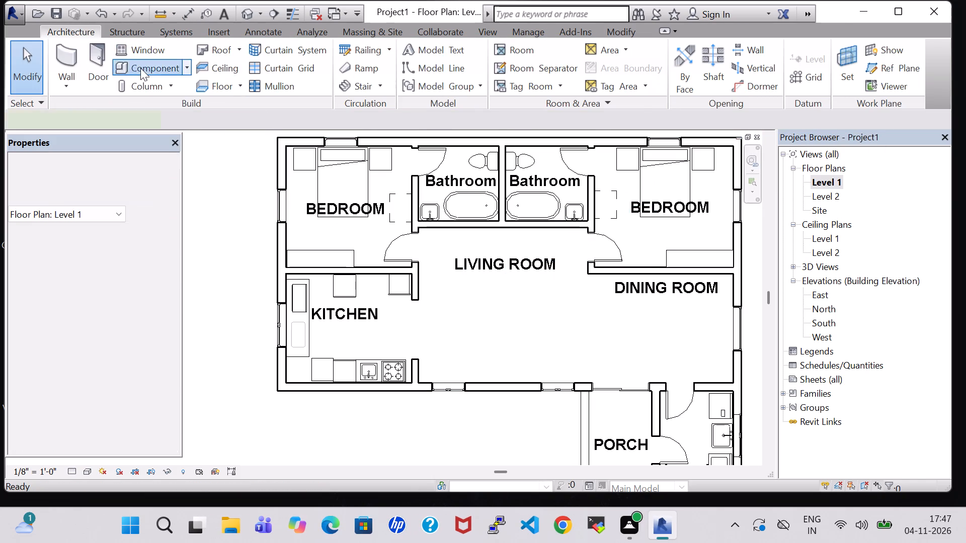
{"action": "left_click", "coordinate": [620, 64]}
{"action": "scroll", "coordinate": [510, 213], "scroll_direction": "down", "scroll_amount": 2}
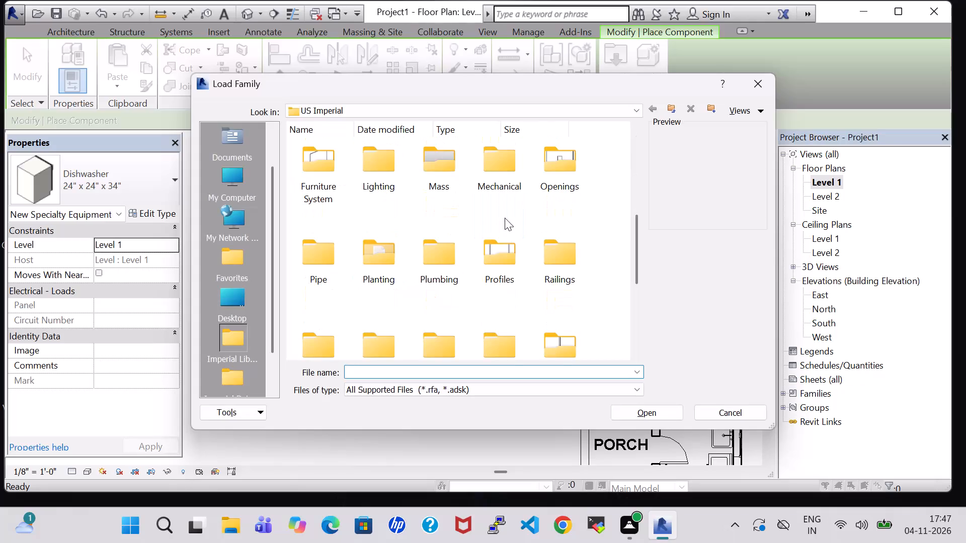
{"action": "scroll", "coordinate": [541, 196], "scroll_direction": "down", "scroll_amount": 1}
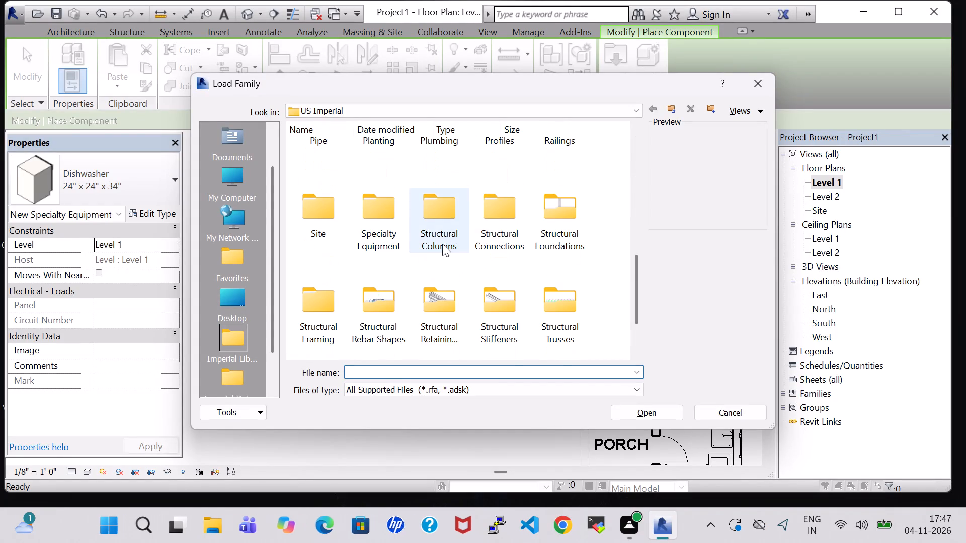
{"action": "scroll", "coordinate": [442, 244], "scroll_direction": "down", "scroll_amount": 1}
{"action": "scroll", "coordinate": [442, 244], "scroll_direction": "up", "scroll_amount": 3}
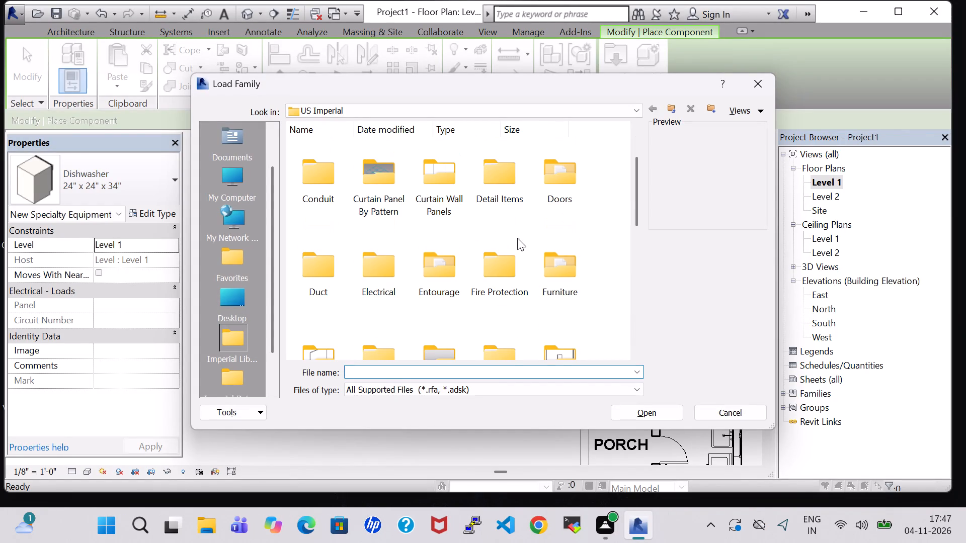
{"action": "scroll", "coordinate": [517, 238], "scroll_direction": "up", "scroll_amount": 1}
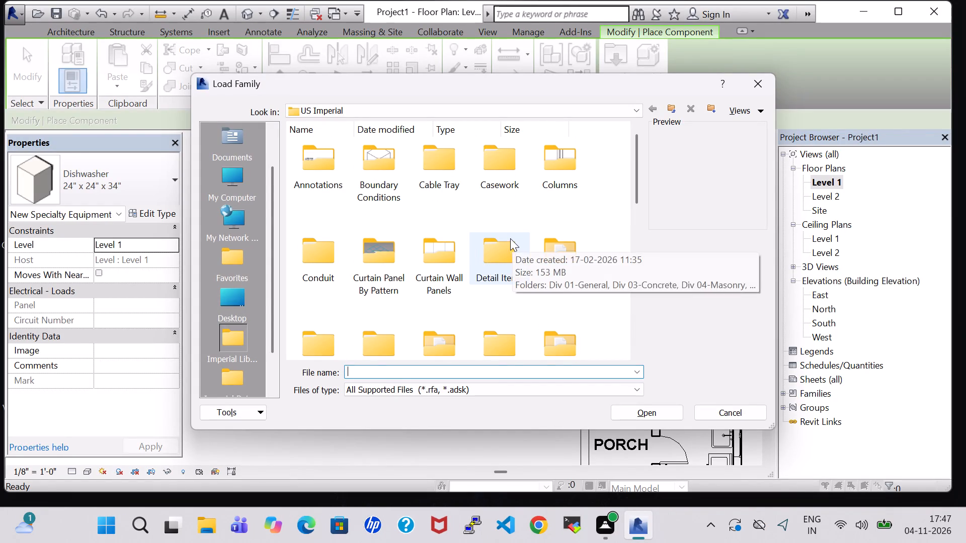
{"action": "scroll", "coordinate": [510, 238], "scroll_direction": "down", "scroll_amount": 3}
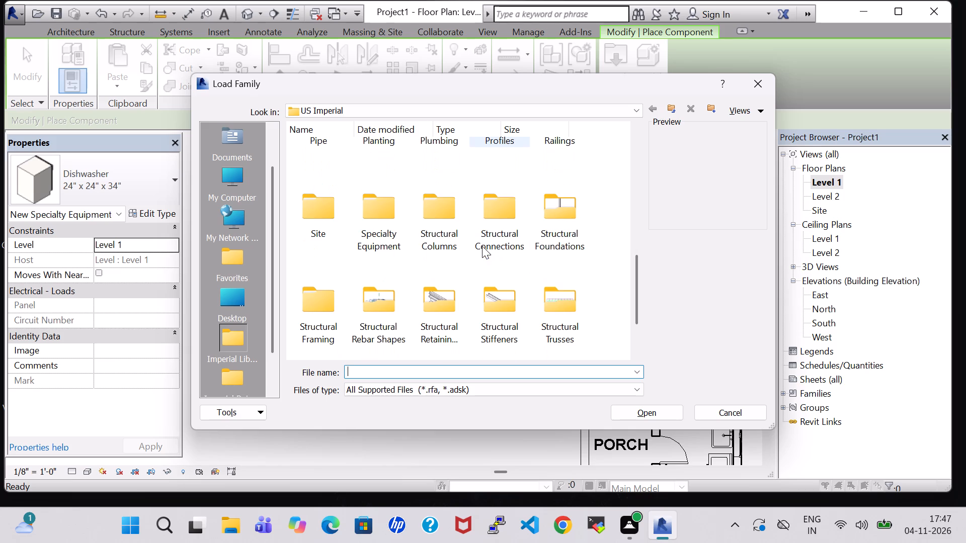
{"action": "scroll", "coordinate": [430, 267], "scroll_direction": "down", "scroll_amount": 1}
{"action": "scroll", "coordinate": [445, 236], "scroll_direction": "up", "scroll_amount": 2}
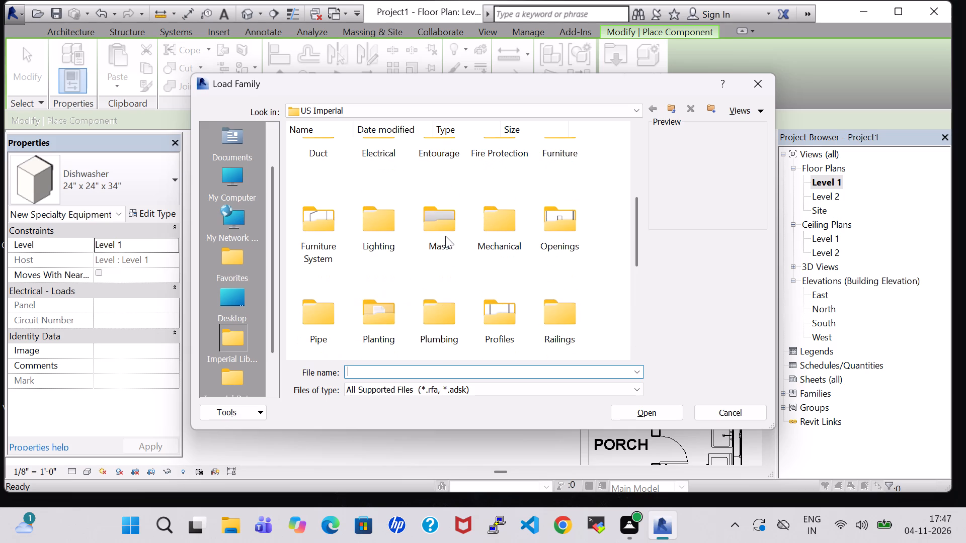
{"action": "double_click", "coordinate": [316, 228]}
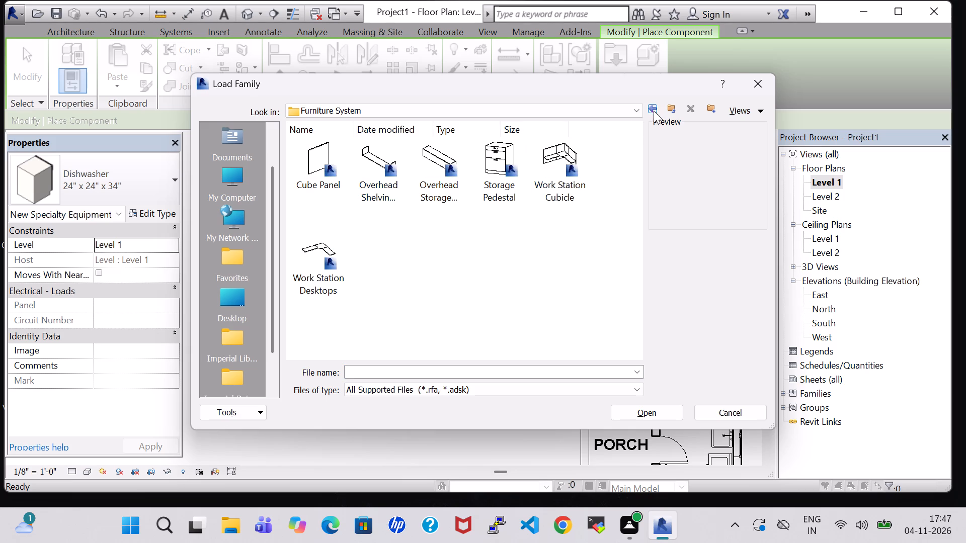
{"action": "left_click", "coordinate": [653, 110]}
{"action": "scroll", "coordinate": [495, 218], "scroll_direction": "up", "scroll_amount": 1}
{"action": "scroll", "coordinate": [495, 218], "scroll_direction": "down", "scroll_amount": 1}
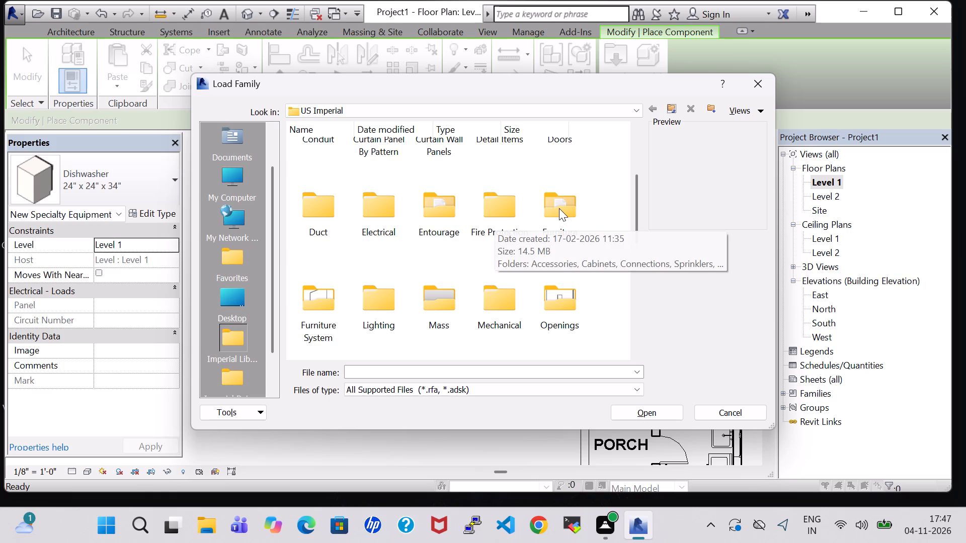
{"action": "double_click", "coordinate": [559, 208]}
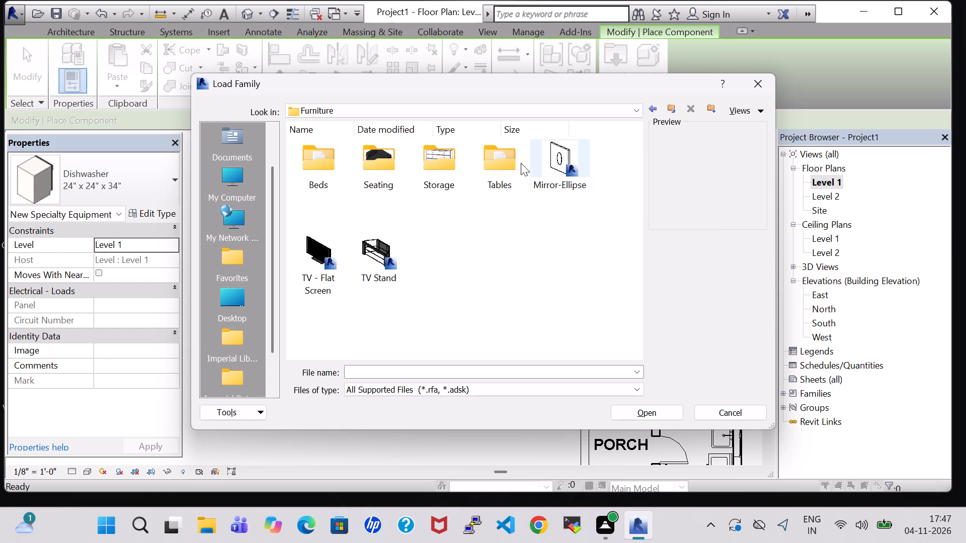
{"action": "double_click", "coordinate": [491, 154]}
{"action": "left_click", "coordinate": [496, 175]}
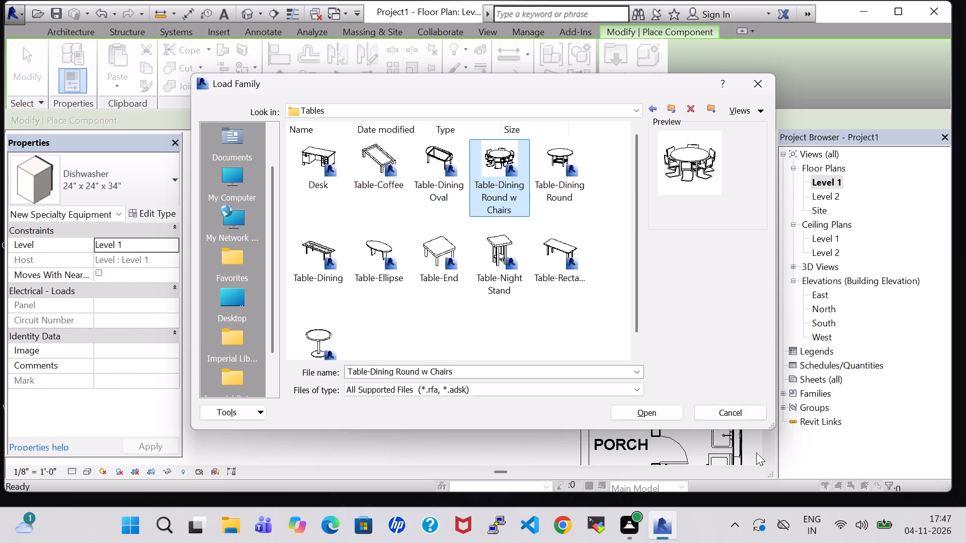
{"action": "left_click", "coordinate": [645, 411]}
Place a 36" Diameter Table-Dining Round w Chairs in the Dining Room, about 4'-3" from the east wall and 5'-5" from the north wall.
{"action": "scroll", "coordinate": [625, 336], "scroll_direction": "up", "scroll_amount": 4}
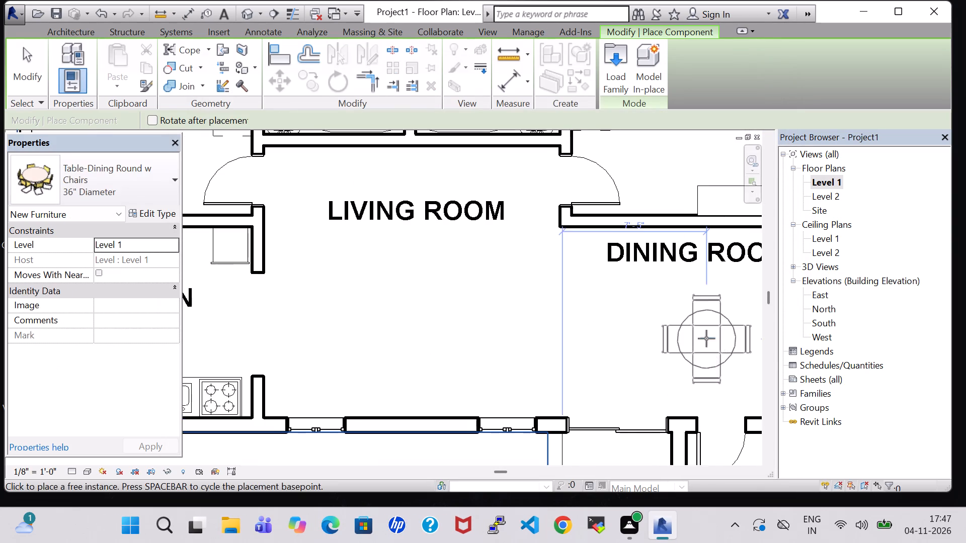
{"action": "middle_click_drag", "start_coordinate": [706, 338], "coordinate": [539, 336]}
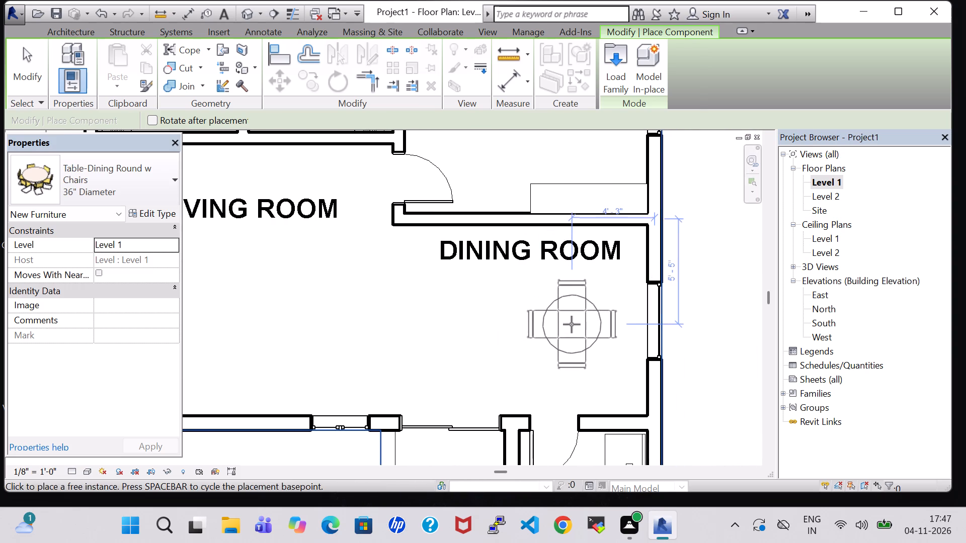
{"action": "left_click", "coordinate": [572, 324]}
{"action": "key", "text": "Escape"}
{"action": "key", "text": "Escape"}
Change the placed dining table to the 60" Diameter type and nudge it one increment west.
{"action": "left_click", "coordinate": [584, 299]}
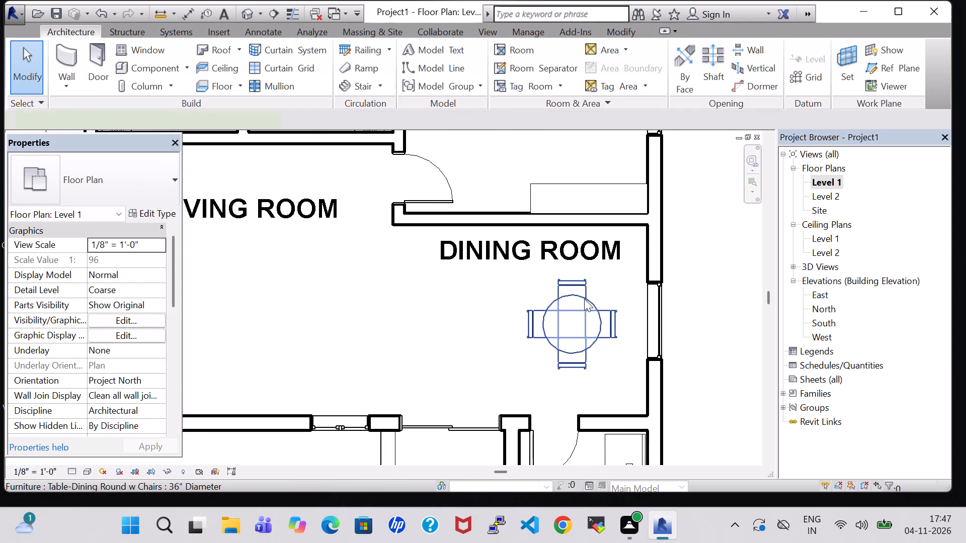
{"action": "left_click", "coordinate": [156, 183]}
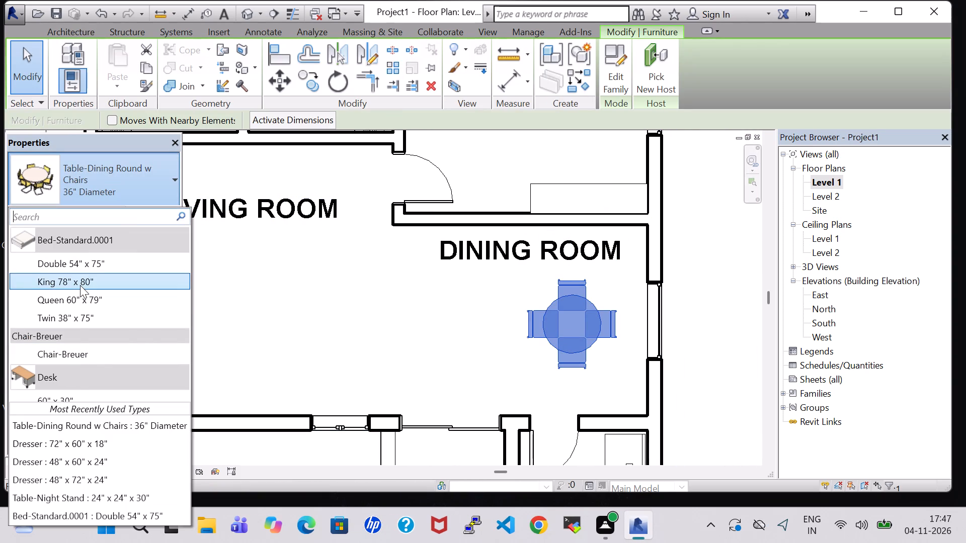
{"action": "key", "text": "d"}
{"action": "key", "text": "i"}
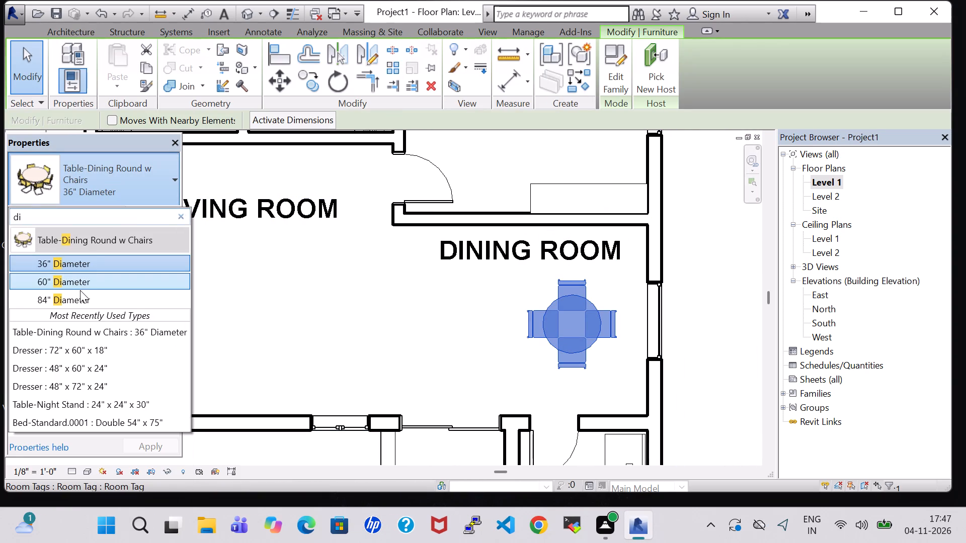
{"action": "left_click", "coordinate": [83, 278]}
{"action": "key", "text": "Left"}
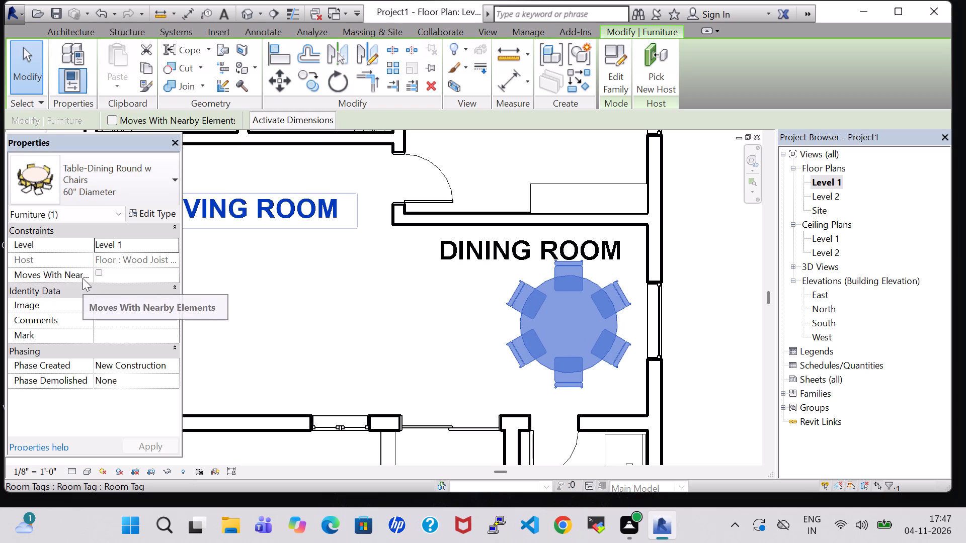
{"action": "left_click", "coordinate": [718, 291]}
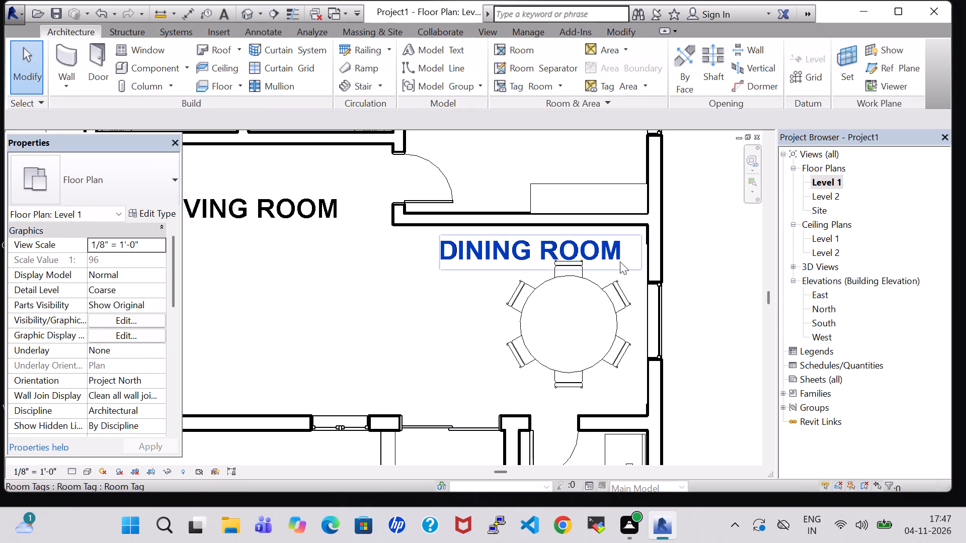
Nudge the DINING ROOM tag two increments north, away from the dining table.
{"action": "left_click", "coordinate": [615, 259]}
{"action": "key", "text": "Up"}
{"action": "key", "text": "Up"}
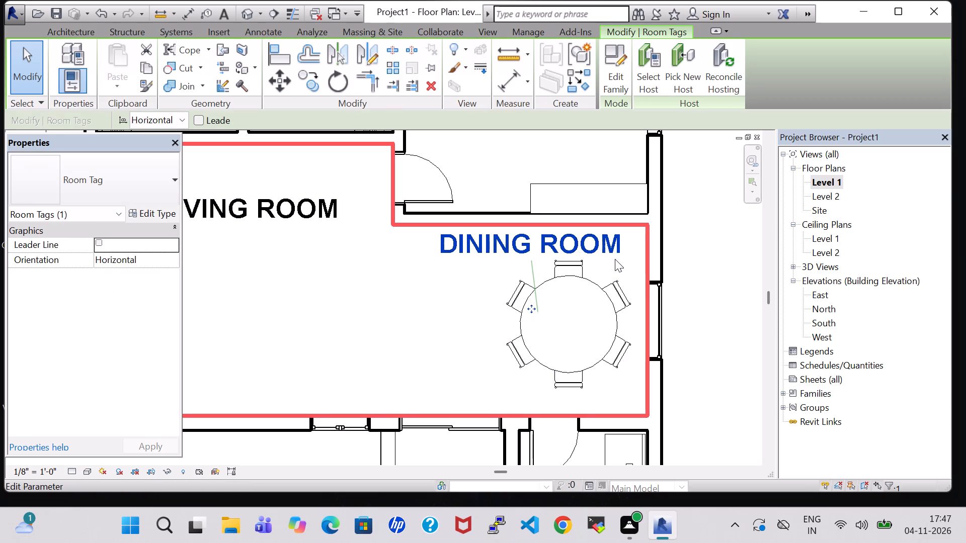
{"action": "left_click", "coordinate": [707, 250]}
Nudge the 60" dining table a net three increments west, away from the east window.
{"action": "left_click", "coordinate": [608, 283]}
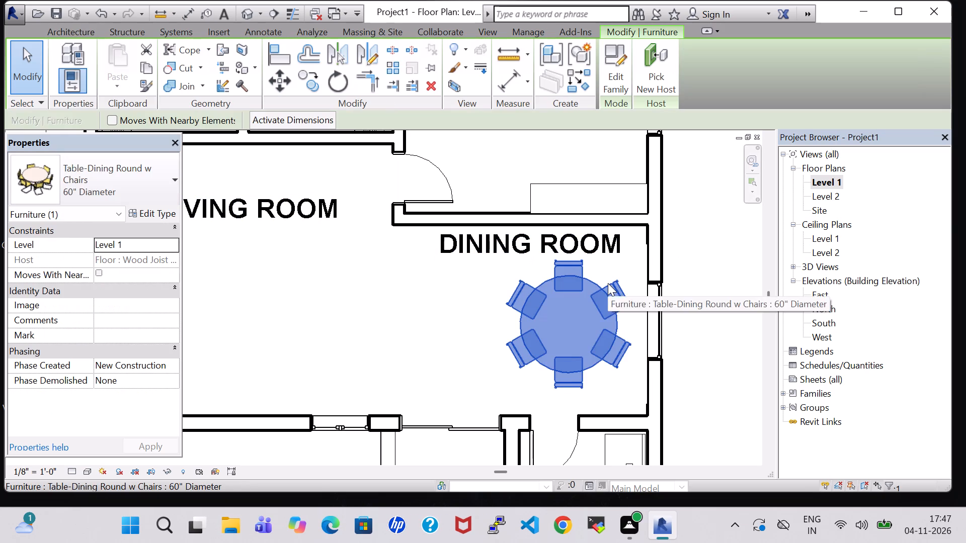
{"action": "key", "text": "Left"}
{"action": "key", "text": "Left"}
{"action": "key", "text": "Up"}
{"action": "key", "text": "Left"}
{"action": "key", "text": "Down"}
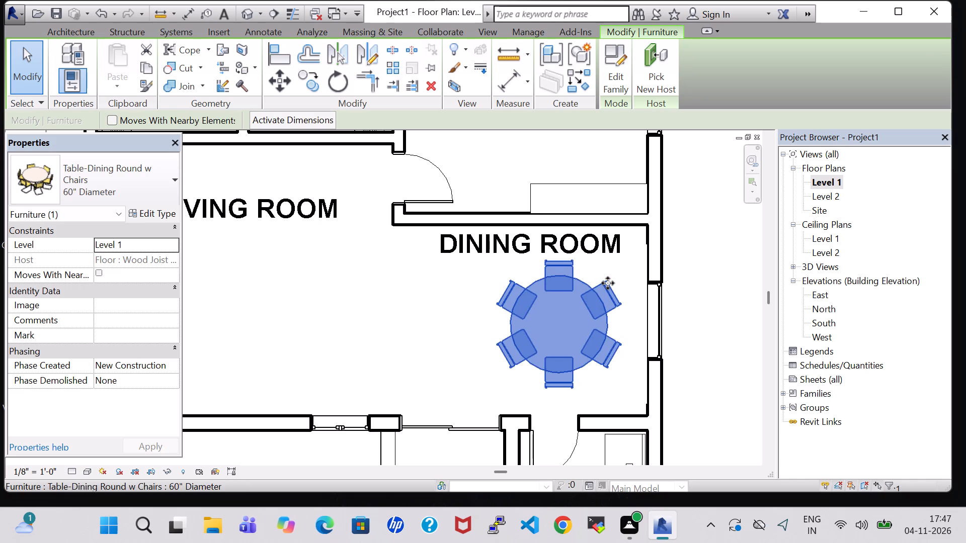
{"action": "left_click", "coordinate": [704, 280]}
Load the Table-Round family from the Furniture > Tables folder of the US Imperial library.
{"action": "middle_click_drag", "start_coordinate": [704, 280], "coordinate": [678, 274]}
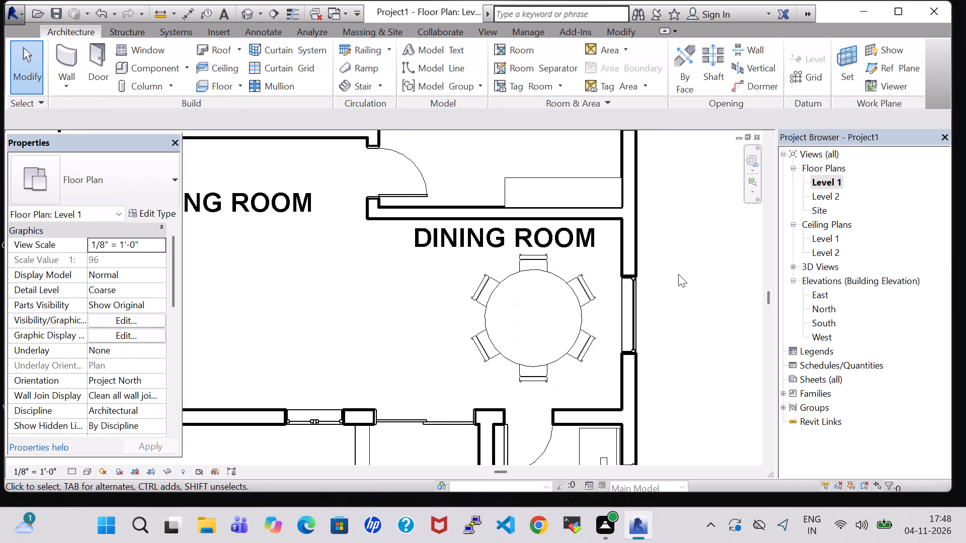
{"action": "left_click", "coordinate": [140, 69]}
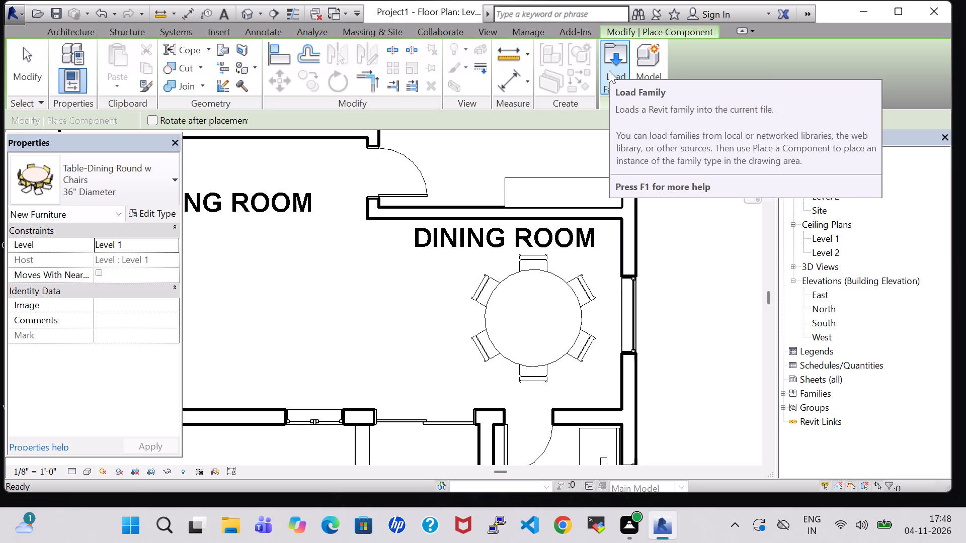
{"action": "left_click", "coordinate": [608, 70]}
{"action": "scroll", "coordinate": [598, 197], "scroll_direction": "down", "scroll_amount": 2}
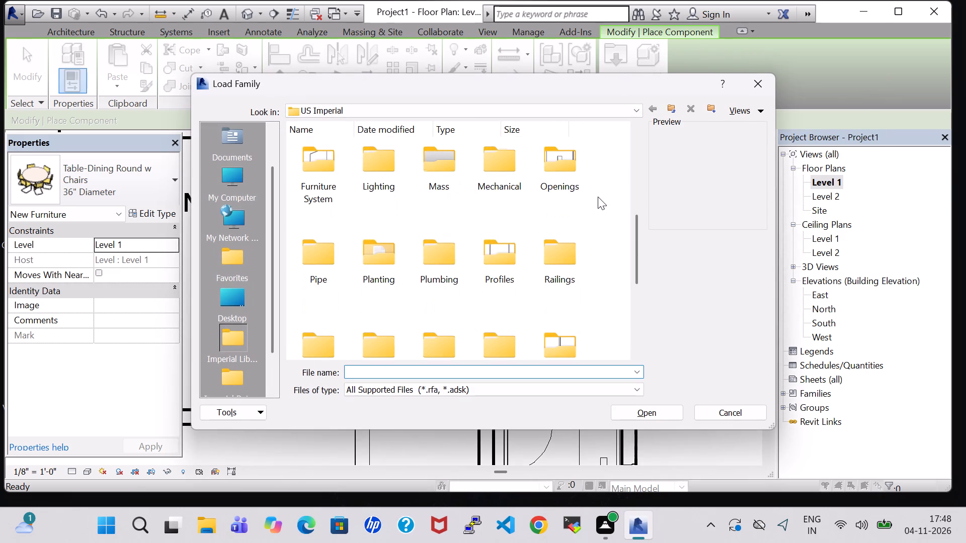
{"action": "scroll", "coordinate": [589, 199], "scroll_direction": "down", "scroll_amount": 1}
{"action": "scroll", "coordinate": [535, 220], "scroll_direction": "up", "scroll_amount": 2}
{"action": "scroll", "coordinate": [535, 220], "scroll_direction": "down", "scroll_amount": 3}
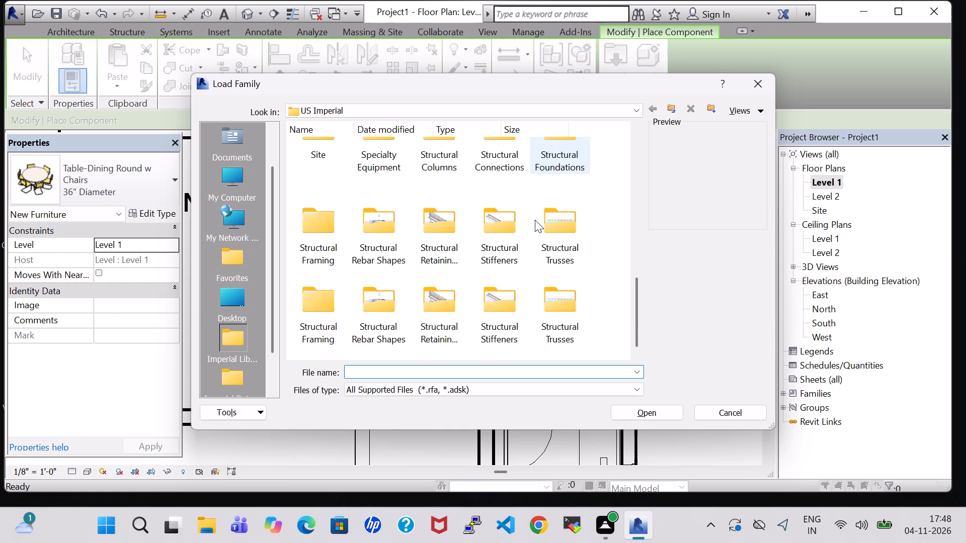
{"action": "scroll", "coordinate": [474, 252], "scroll_direction": "up", "scroll_amount": 1}
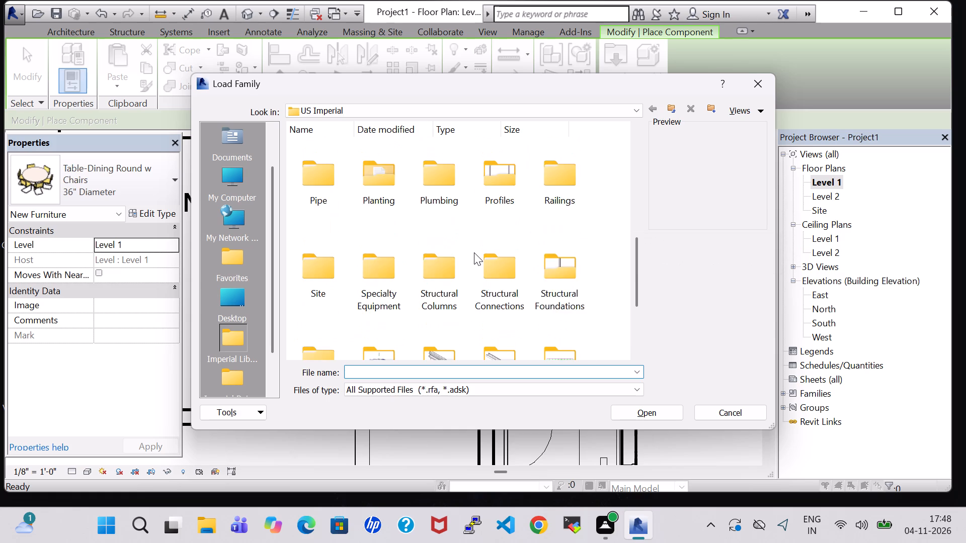
{"action": "scroll", "coordinate": [474, 252], "scroll_direction": "up", "scroll_amount": 1}
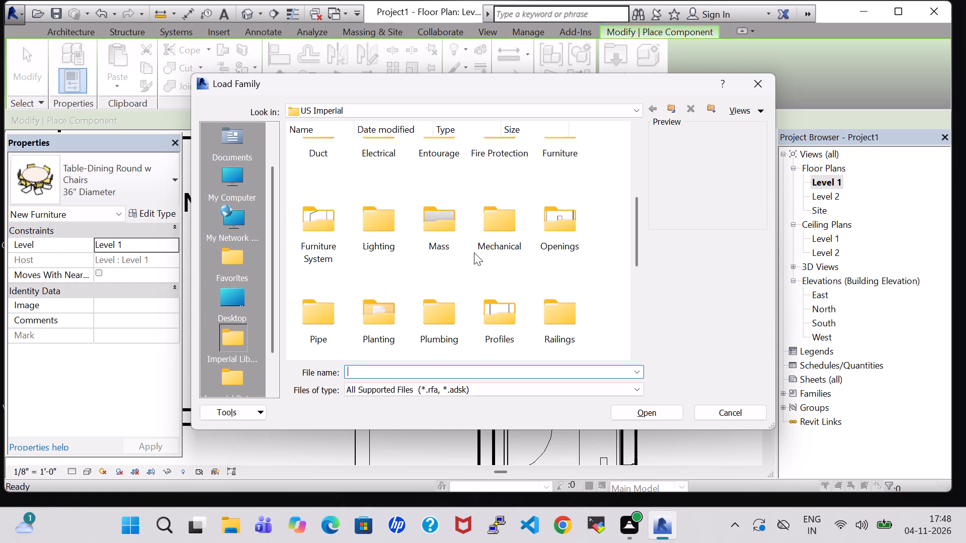
{"action": "scroll", "coordinate": [439, 261], "scroll_direction": "down", "scroll_amount": 1}
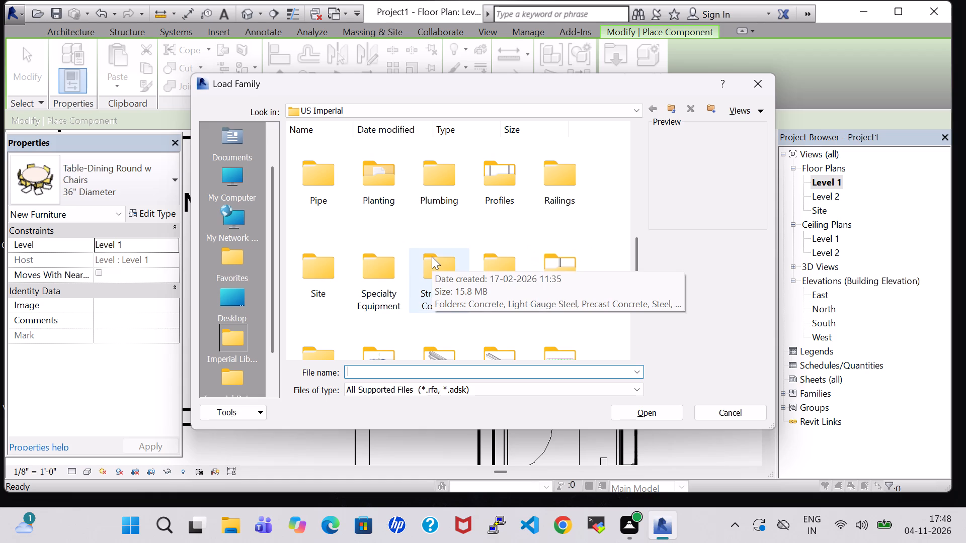
{"action": "scroll", "coordinate": [432, 256], "scroll_direction": "down", "scroll_amount": 1}
{"action": "scroll", "coordinate": [466, 240], "scroll_direction": "up", "scroll_amount": 2}
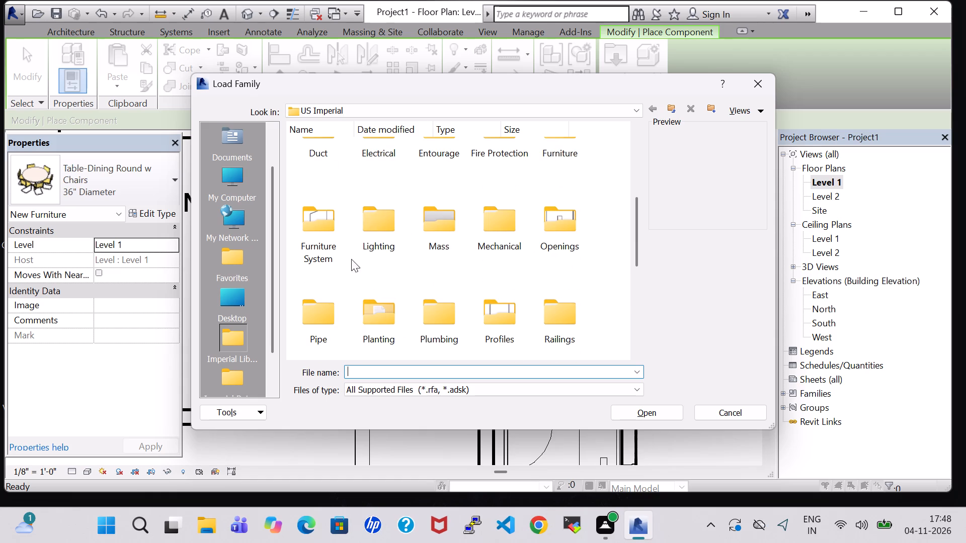
{"action": "scroll", "coordinate": [522, 226], "scroll_direction": "up", "scroll_amount": 1}
{"action": "double_click", "coordinate": [563, 267]}
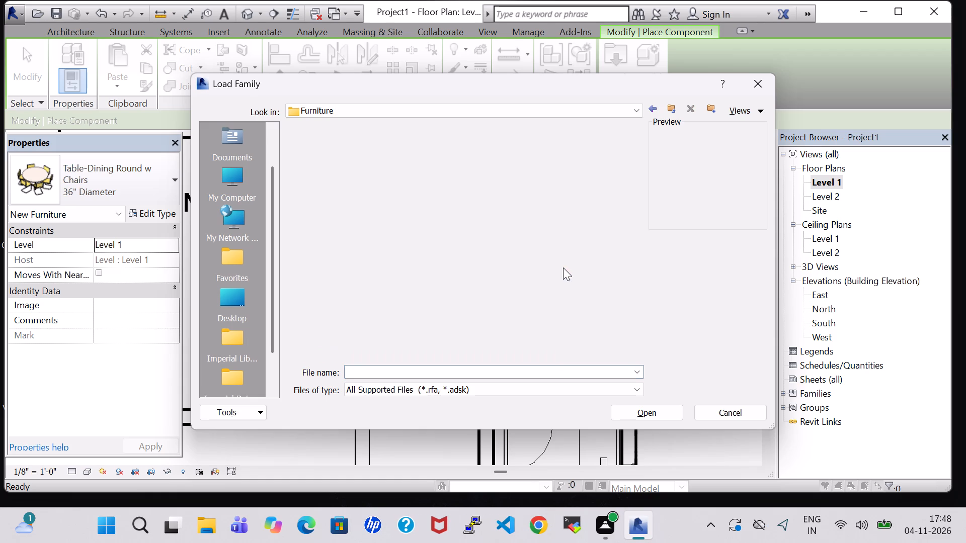
{"action": "double_click", "coordinate": [500, 153]}
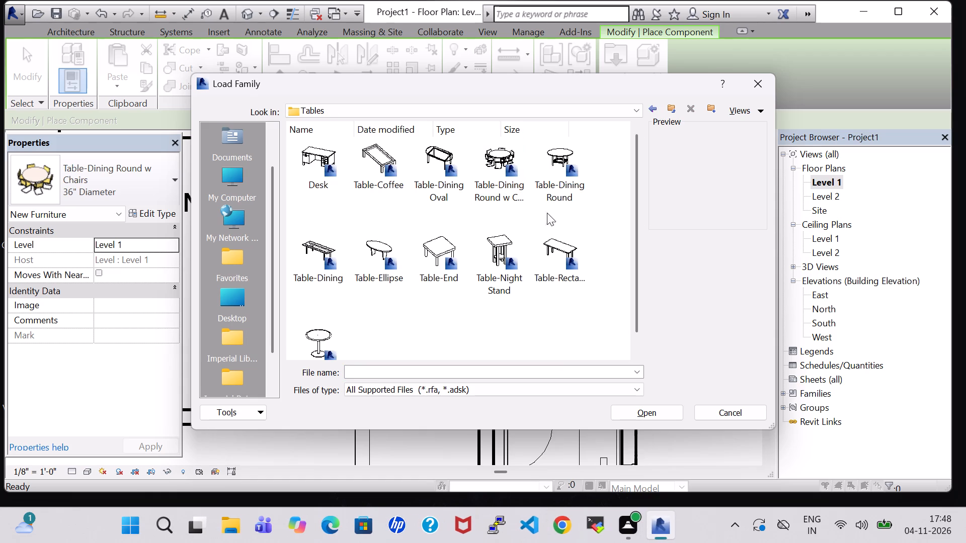
{"action": "left_click", "coordinate": [323, 328]}
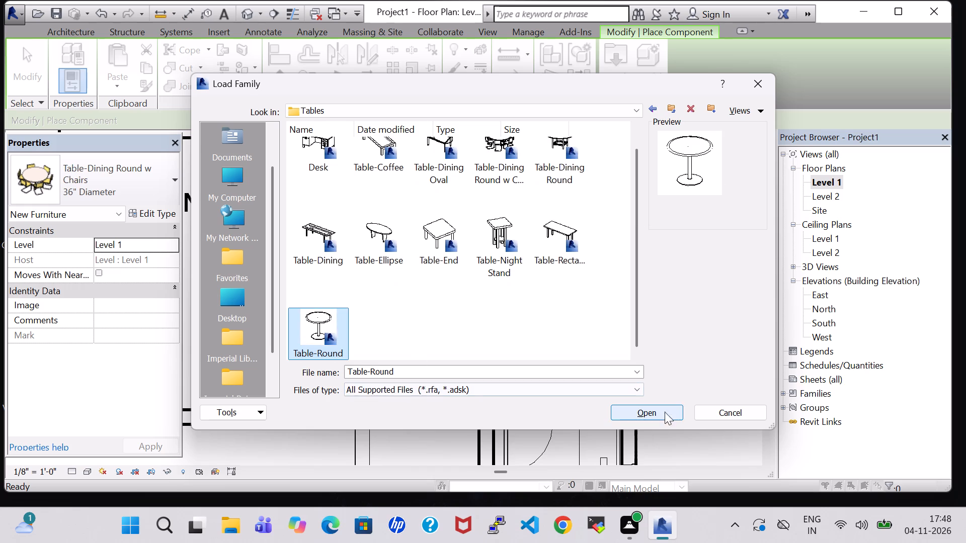
{"action": "left_click", "coordinate": [661, 417]}
Place a 36" Diameter Table-Round in the Dining Room's northeast corner, about 2'-0" from the north wall.
{"action": "scroll", "coordinate": [583, 296], "scroll_direction": "up", "scroll_amount": 6}
{"action": "middle_click_drag", "start_coordinate": [583, 296], "coordinate": [525, 410]}
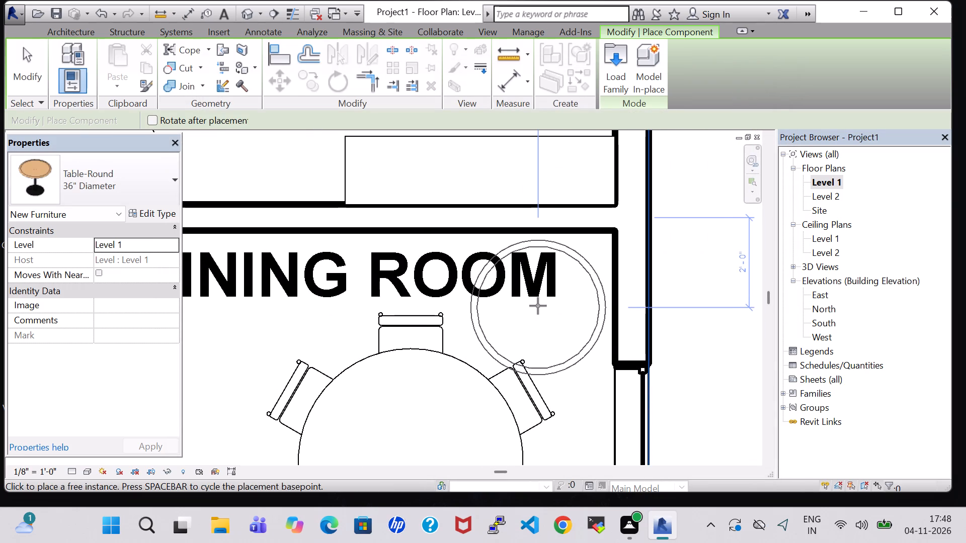
{"action": "left_click", "coordinate": [538, 306]}
{"action": "key", "text": "Escape"}
{"action": "key", "text": "Escape"}
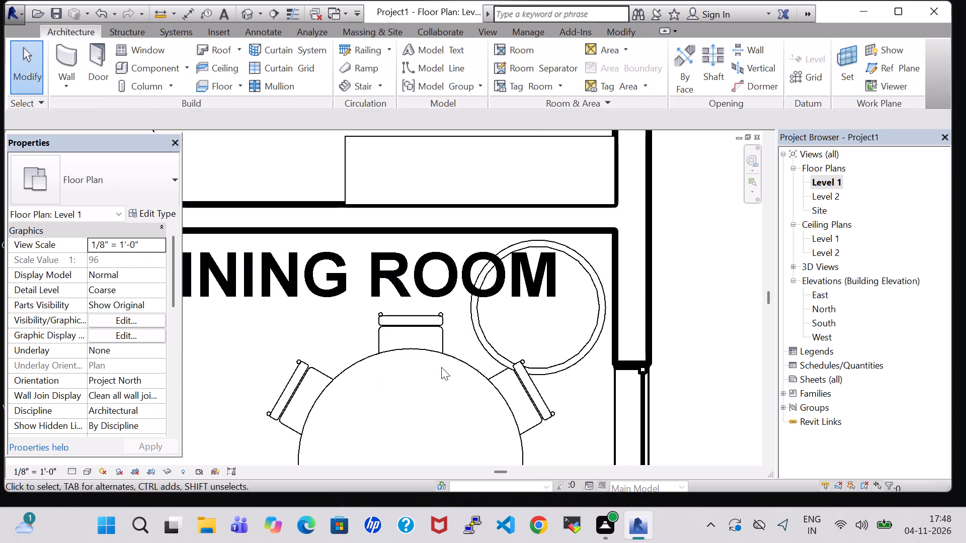
Nudge the 60" dining table with chairs two increments west and seven south, away from the 36" round table.
{"action": "left_click", "coordinate": [438, 346]}
{"action": "key", "text": "Left"}
{"action": "key", "text": "Left"}
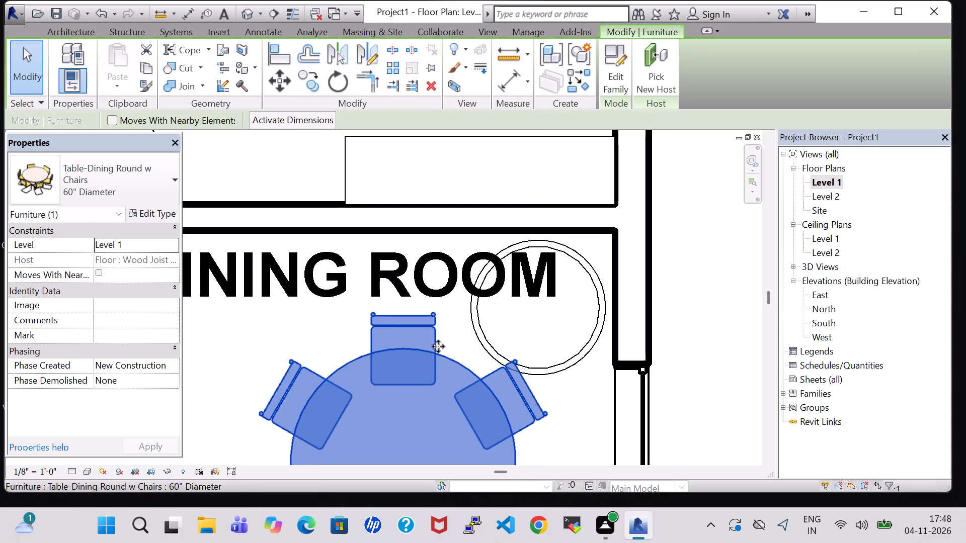
{"action": "key", "text": "Down"}
{"action": "key", "text": "Down"}
{"action": "key", "text": "Down"}
{"action": "key", "text": "Down"}
{"action": "key", "text": "Down"}
{"action": "key", "text": "Down"}
{"action": "key", "text": "Down"}
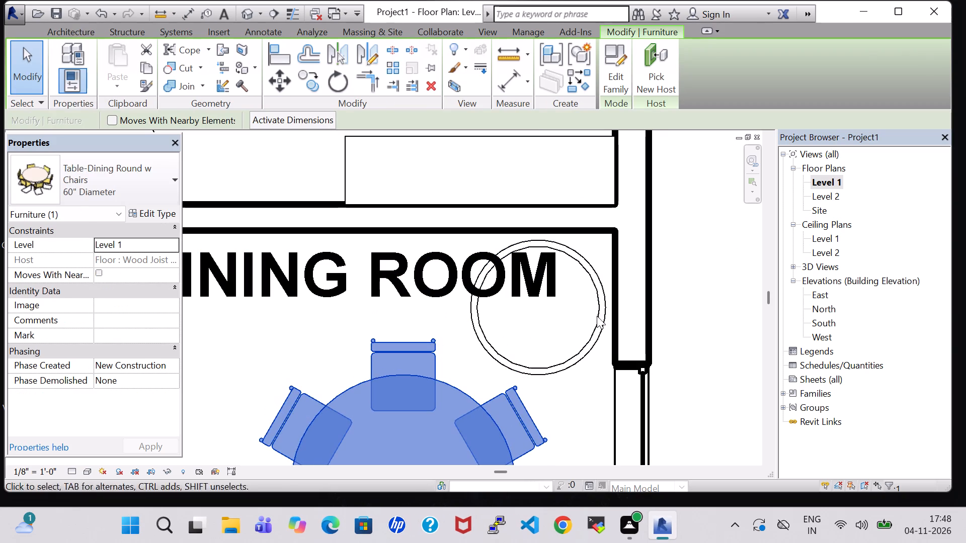
{"action": "left_click", "coordinate": [692, 288]}
Nudge the 60" dining table with chairs a further three increments west and five south.
{"action": "scroll", "coordinate": [692, 288], "scroll_direction": "down", "scroll_amount": 2}
{"action": "middle_click_drag", "start_coordinate": [692, 289], "coordinate": [690, 182]}
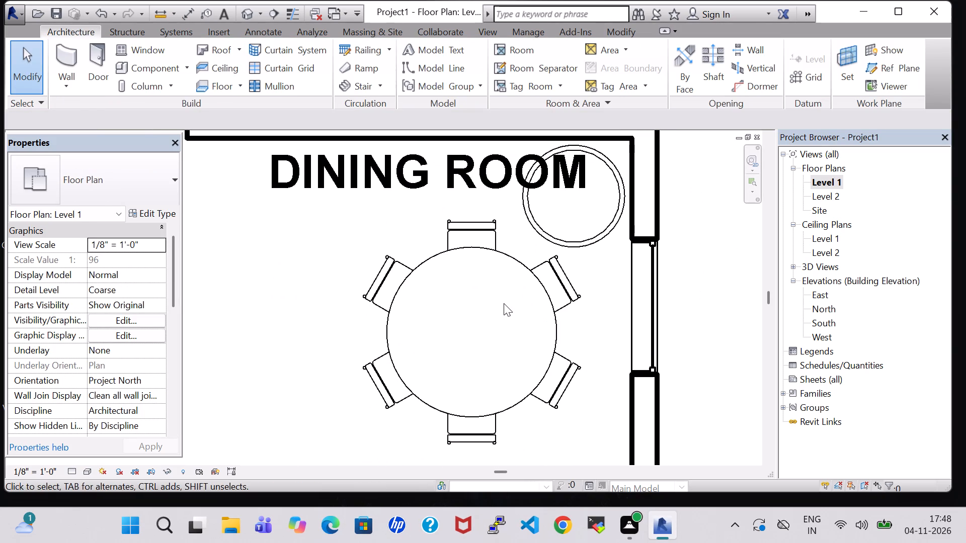
{"action": "left_click", "coordinate": [517, 256]}
{"action": "key", "text": "Left"}
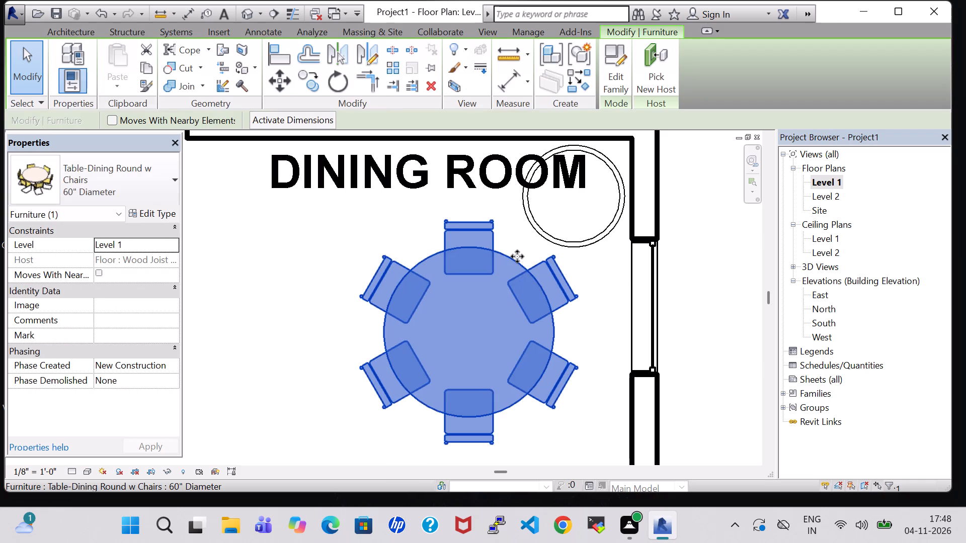
{"action": "key", "text": "Down"}
{"action": "key", "text": "Down"}
{"action": "key", "text": "Down"}
{"action": "key", "text": "Down"}
{"action": "key", "text": "Down"}
{"action": "key", "text": "Left"}
{"action": "key", "text": "Left"}
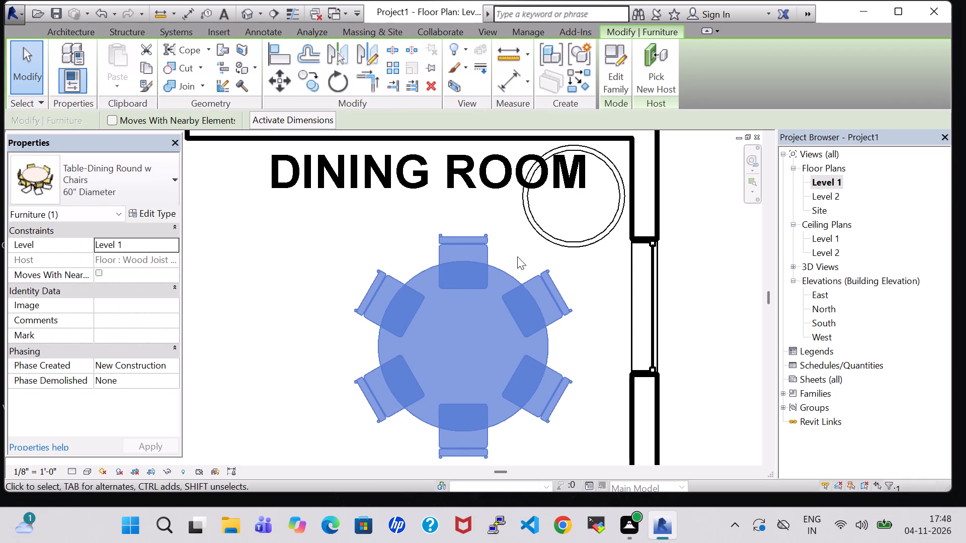
{"action": "left_click", "coordinate": [721, 259]}
Nudge the 60" dining table with chairs six increments north and two west, away from the south wall.
{"action": "scroll", "coordinate": [701, 271], "scroll_direction": "down", "scroll_amount": 1}
{"action": "middle_click_drag", "start_coordinate": [697, 289], "coordinate": [686, 264]}
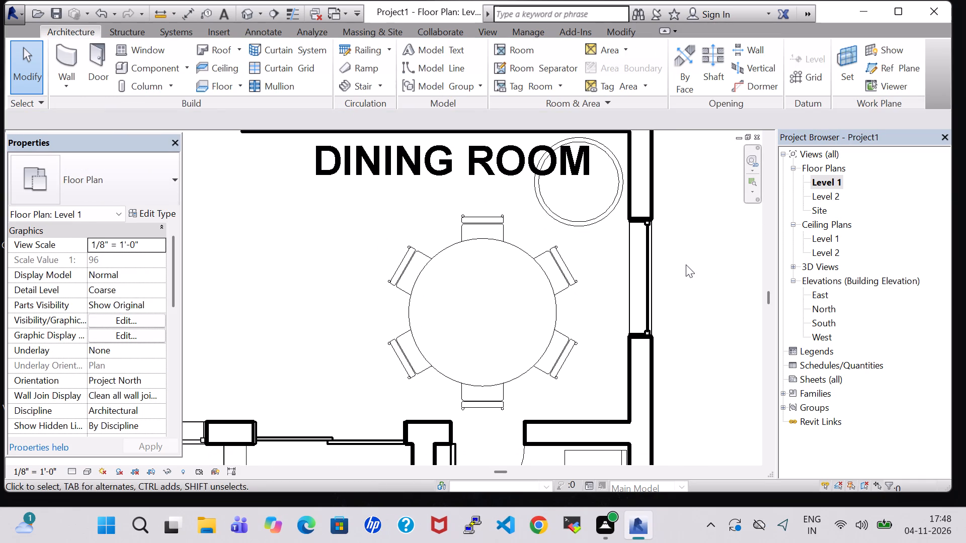
{"action": "left_click", "coordinate": [474, 231]}
{"action": "left_click", "coordinate": [482, 222]}
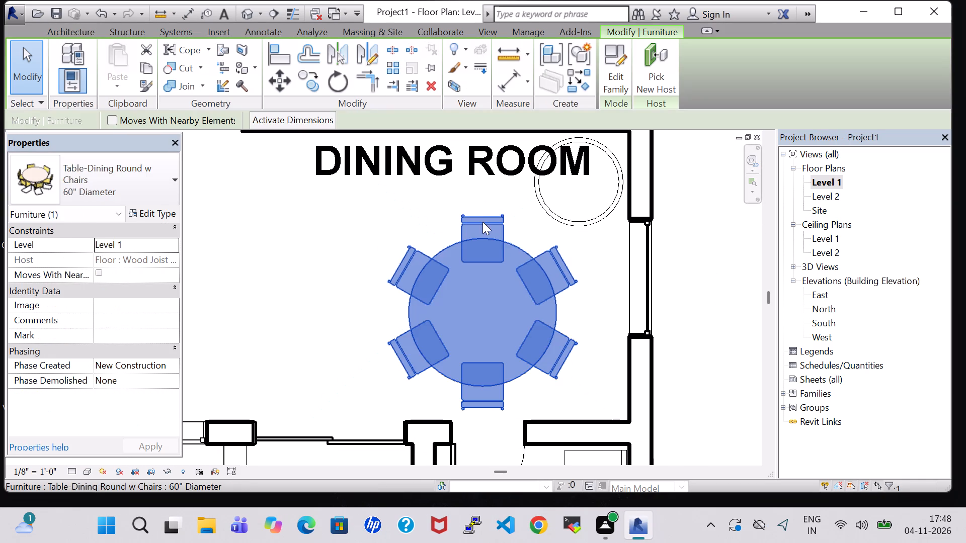
{"action": "key", "text": "Up"}
{"action": "key", "text": "Up"}
{"action": "key", "text": "Up"}
{"action": "key", "text": "Up"}
{"action": "key", "text": "Left"}
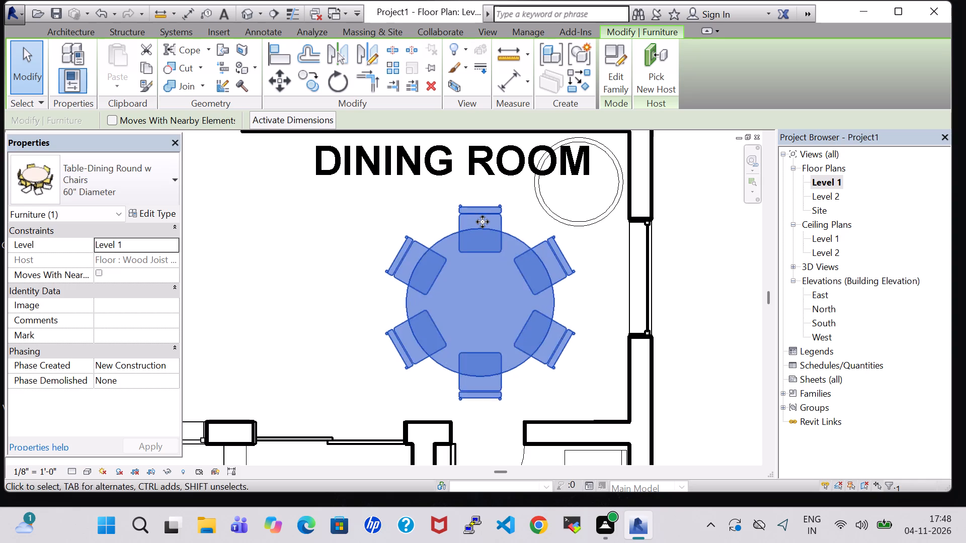
{"action": "key", "text": "Up"}
{"action": "key", "text": "Left"}
{"action": "key", "text": "Up"}
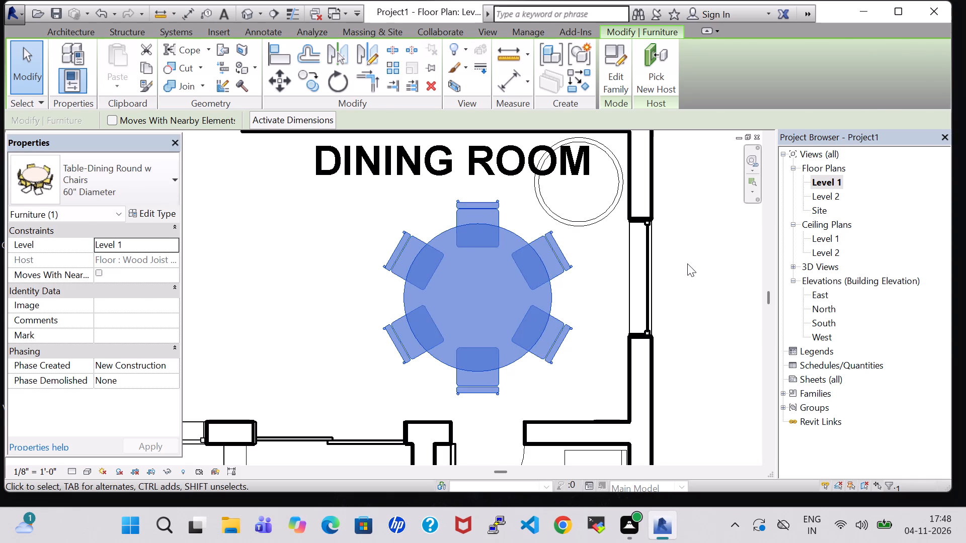
{"action": "left_click", "coordinate": [687, 263]}
Nudge the DINING ROOM tag 25 increments west, clear of the 36" round table in the northeast corner.
{"action": "middle_click_drag", "start_coordinate": [687, 262], "coordinate": [685, 268]}
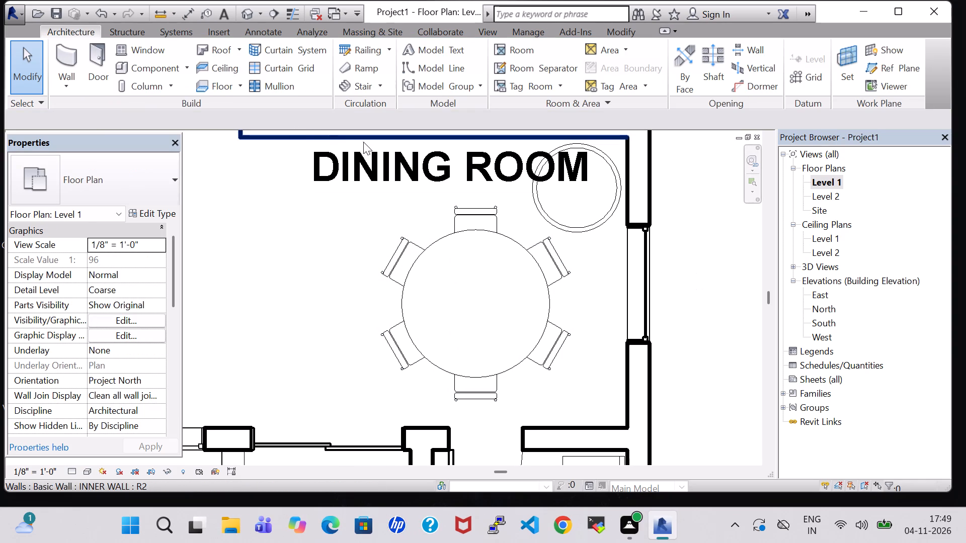
{"action": "left_click", "coordinate": [369, 153]}
{"action": "key", "text": "Left"}
{"action": "key", "text": "Left"}
{"action": "key", "text": "Left"}
{"action": "key", "text": "Left"}
{"action": "key", "text": "Left"}
{"action": "key", "text": "Left"}
{"action": "key", "text": "Left"}
{"action": "key", "text": "Left"}
{"action": "key", "text": "Left"}
{"action": "key", "text": "Left"}
{"action": "key", "text": "Left"}
{"action": "key", "text": "Left"}
{"action": "key", "text": "Left"}
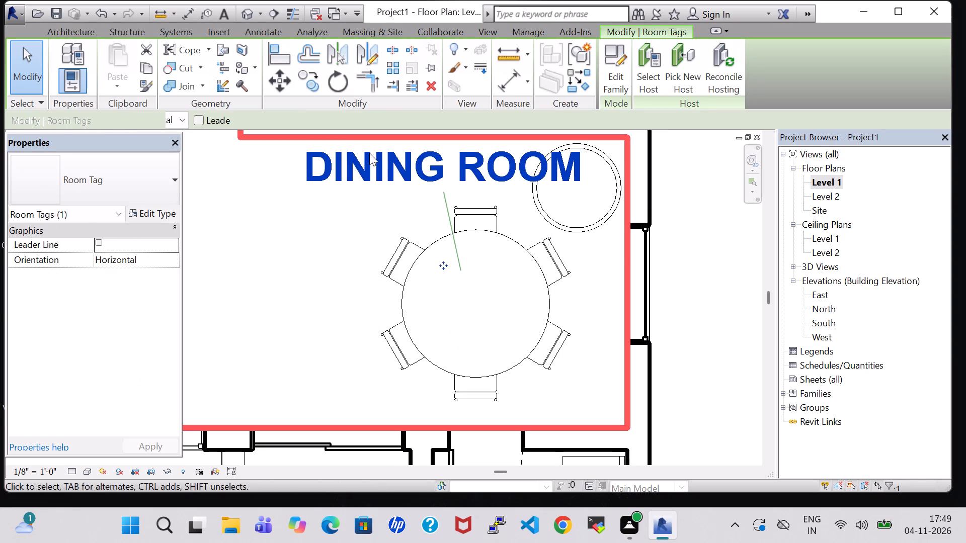
{"action": "key", "text": "Left"}
{"action": "key", "text": "Left"}
{"action": "key", "text": "Left"}
{"action": "key", "text": "Left"}
{"action": "key", "text": "Left"}
{"action": "key", "text": "Left"}
{"action": "key", "text": "Left"}
{"action": "key", "text": "Left"}
{"action": "key", "text": "Left"}
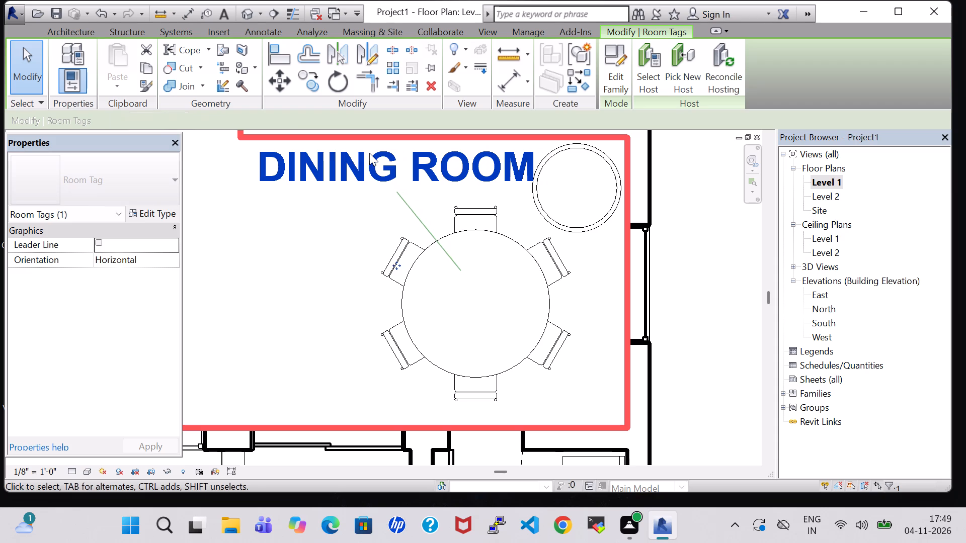
{"action": "key", "text": "Left"}
{"action": "key", "text": "Left"}
{"action": "key", "text": "Left"}
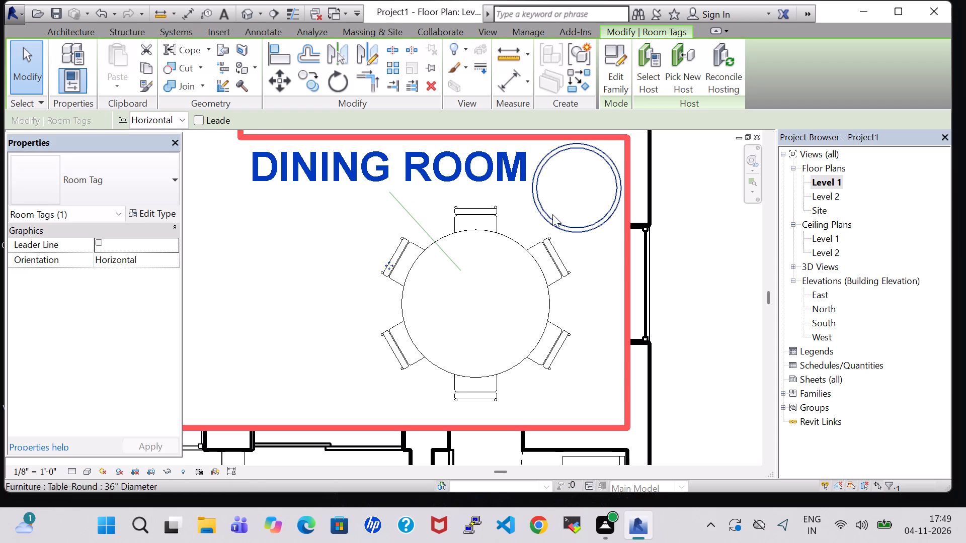
{"action": "left_click", "coordinate": [694, 287]}
Browse the US Imperial family library, checking the Specialty Equipment > Domestic and Entourage folders for a component to load.
{"action": "scroll", "coordinate": [726, 288], "scroll_direction": "down", "scroll_amount": 2}
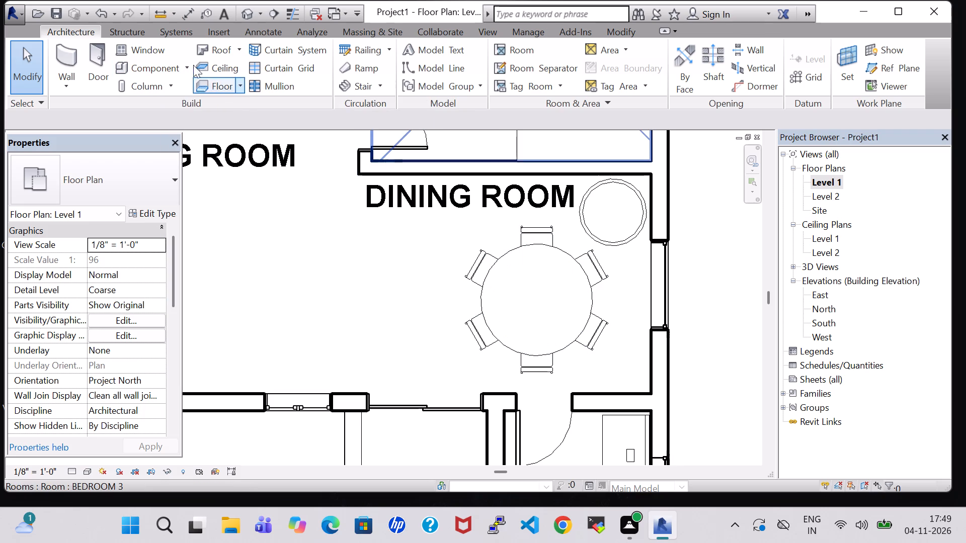
{"action": "left_click", "coordinate": [146, 67]}
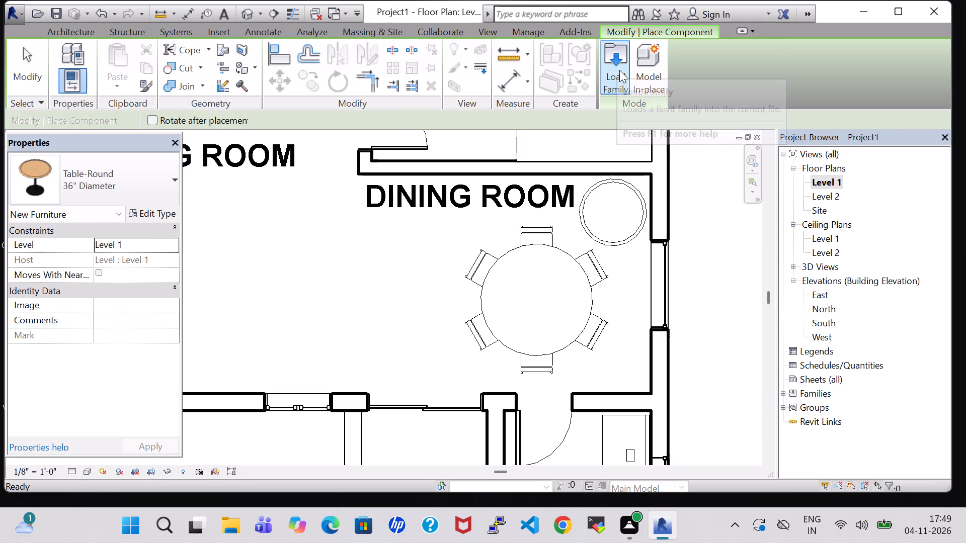
{"action": "left_click", "coordinate": [619, 70]}
{"action": "scroll", "coordinate": [496, 212], "scroll_direction": "down", "scroll_amount": 1}
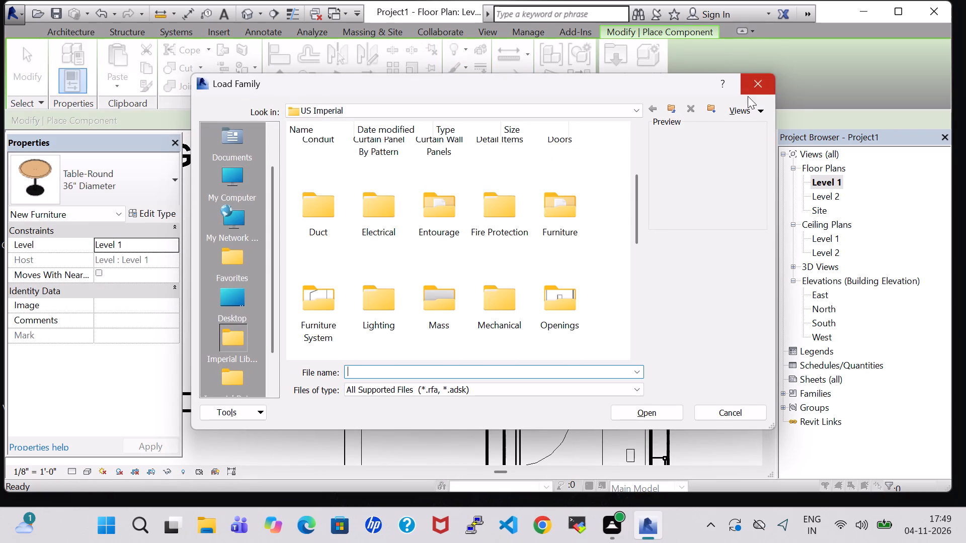
{"action": "scroll", "coordinate": [486, 224], "scroll_direction": "down", "scroll_amount": 1}
{"action": "scroll", "coordinate": [410, 232], "scroll_direction": "down", "scroll_amount": 1}
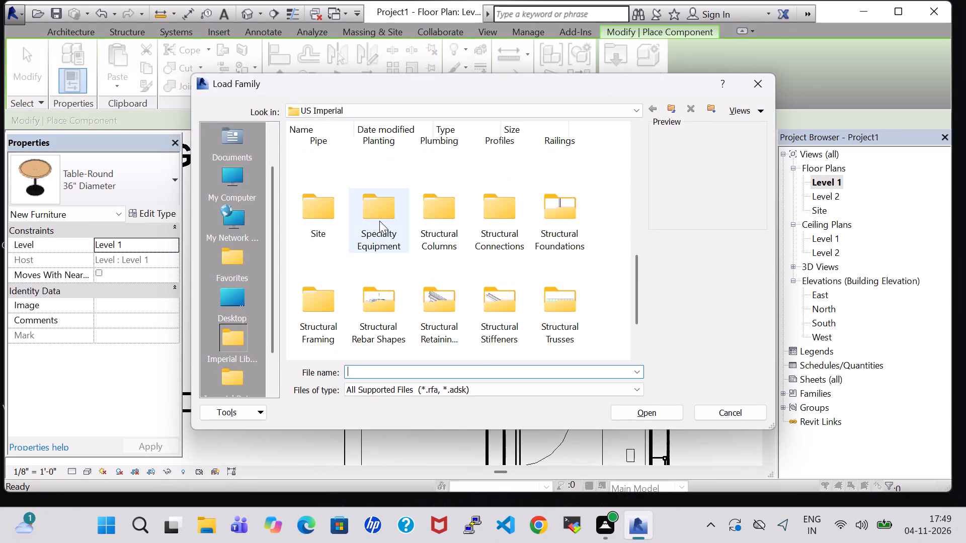
{"action": "scroll", "coordinate": [379, 221], "scroll_direction": "up", "scroll_amount": 2}
{"action": "scroll", "coordinate": [382, 221], "scroll_direction": "down", "scroll_amount": 3}
{"action": "scroll", "coordinate": [381, 231], "scroll_direction": "up", "scroll_amount": 1}
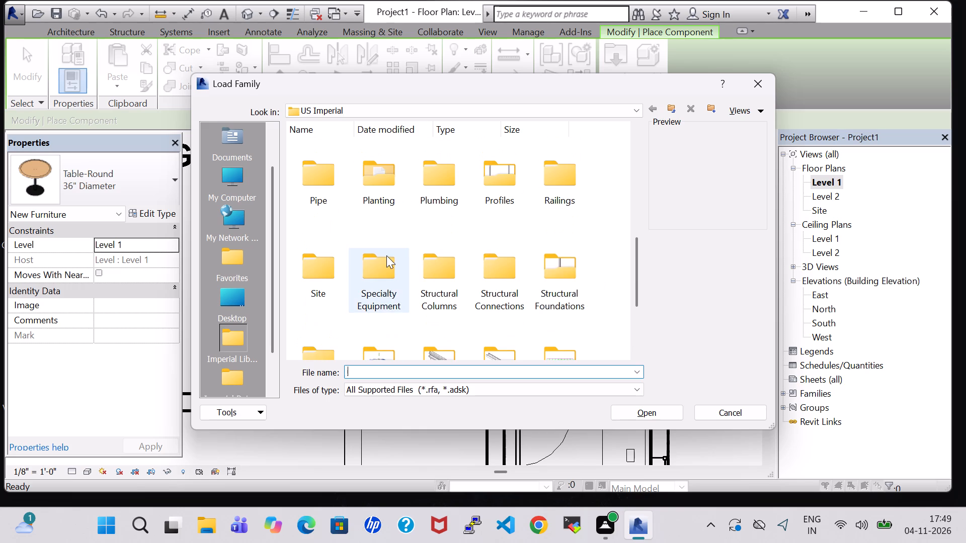
{"action": "double_click", "coordinate": [375, 265]}
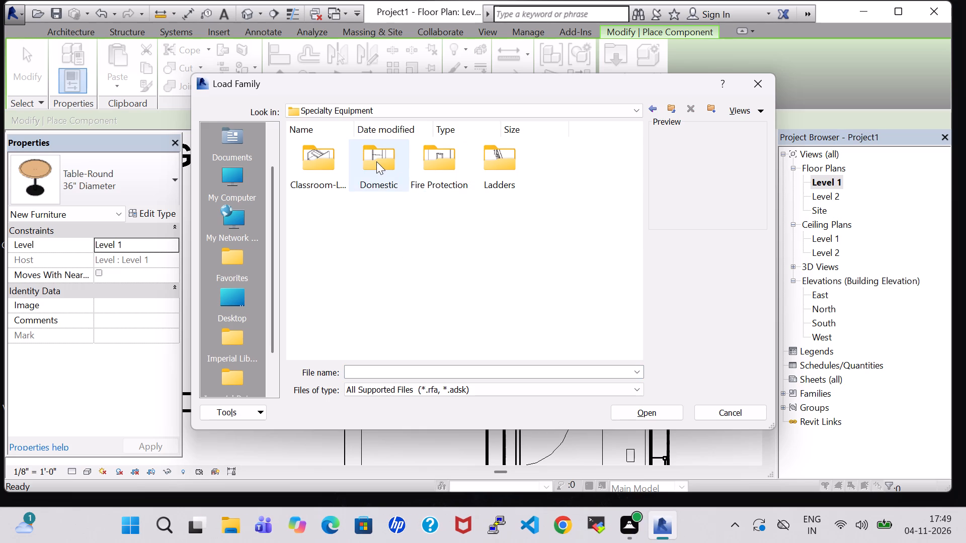
{"action": "double_click", "coordinate": [376, 161]}
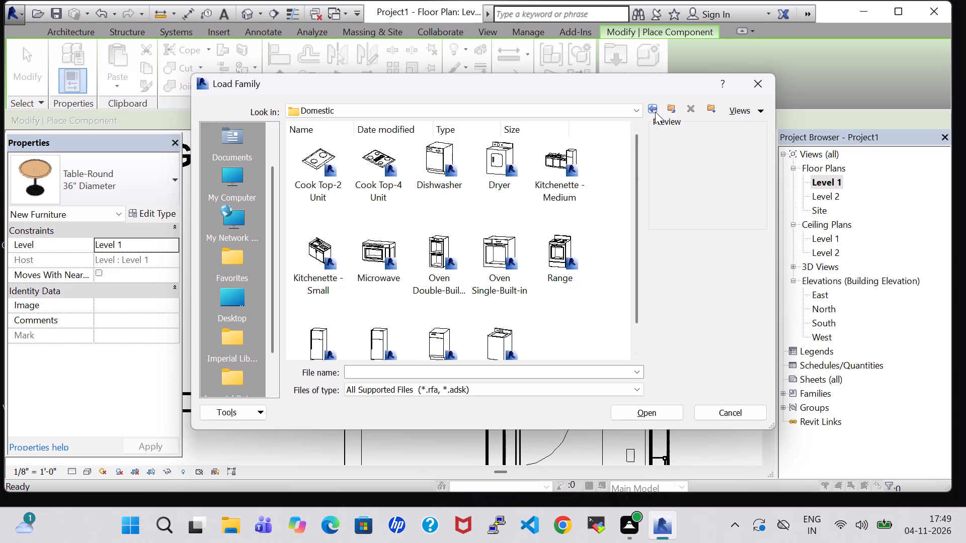
{"action": "left_click", "coordinate": [653, 110]}
{"action": "left_click", "coordinate": [653, 110]}
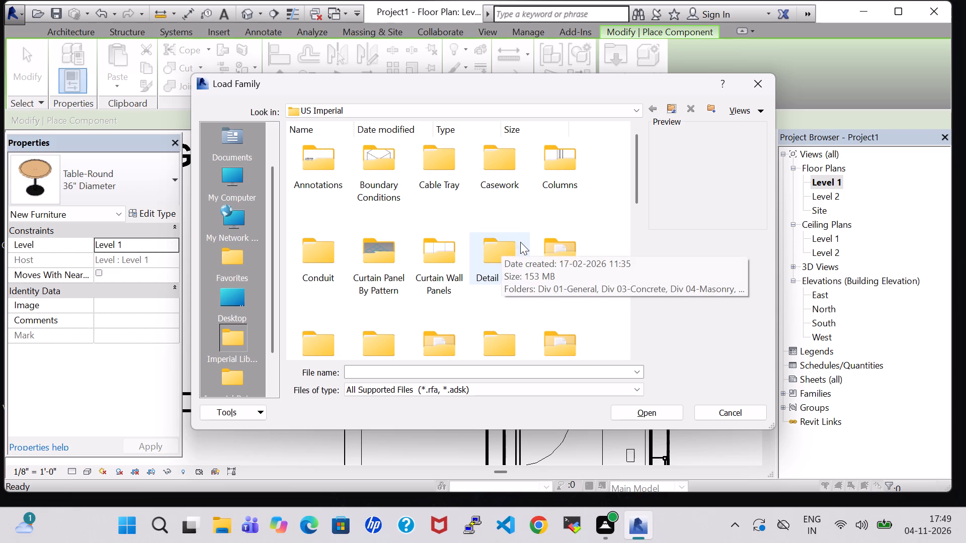
{"action": "scroll", "coordinate": [511, 254], "scroll_direction": "down", "scroll_amount": 1}
{"action": "scroll", "coordinate": [511, 254], "scroll_direction": "up", "scroll_amount": 1}
{"action": "scroll", "coordinate": [511, 254], "scroll_direction": "down", "scroll_amount": 1}
{"action": "double_click", "coordinate": [442, 217]}
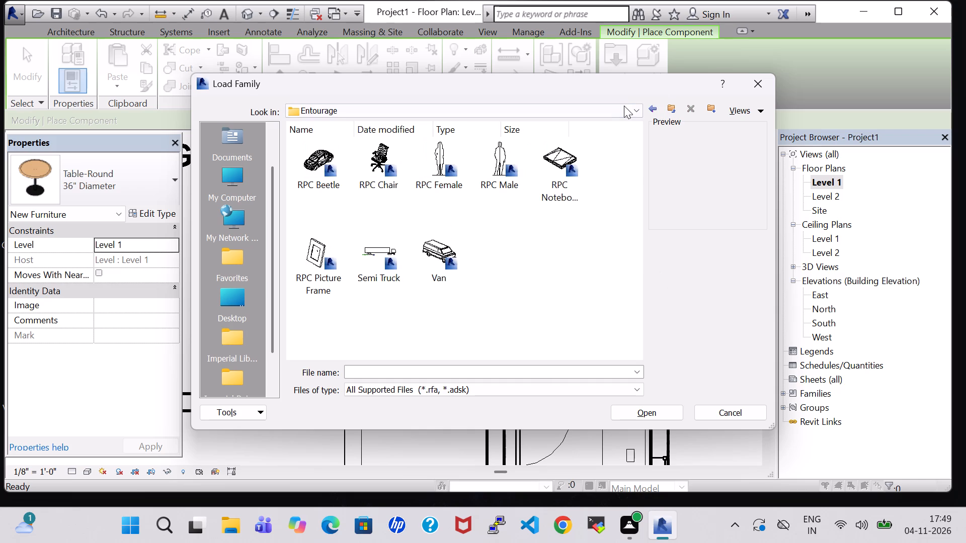
{"action": "left_click", "coordinate": [657, 111]}
Load the Sink Vanity-Round family from the Plumbing > Architectural > Fixtures > Sinks folder.
{"action": "scroll", "coordinate": [473, 268], "scroll_direction": "down", "scroll_amount": 2}
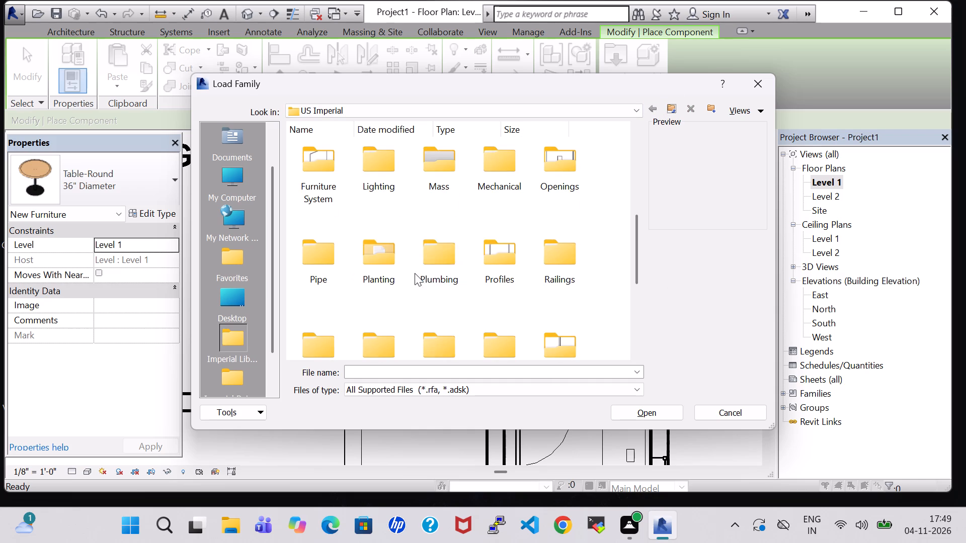
{"action": "double_click", "coordinate": [428, 257]}
{"action": "double_click", "coordinate": [323, 165]}
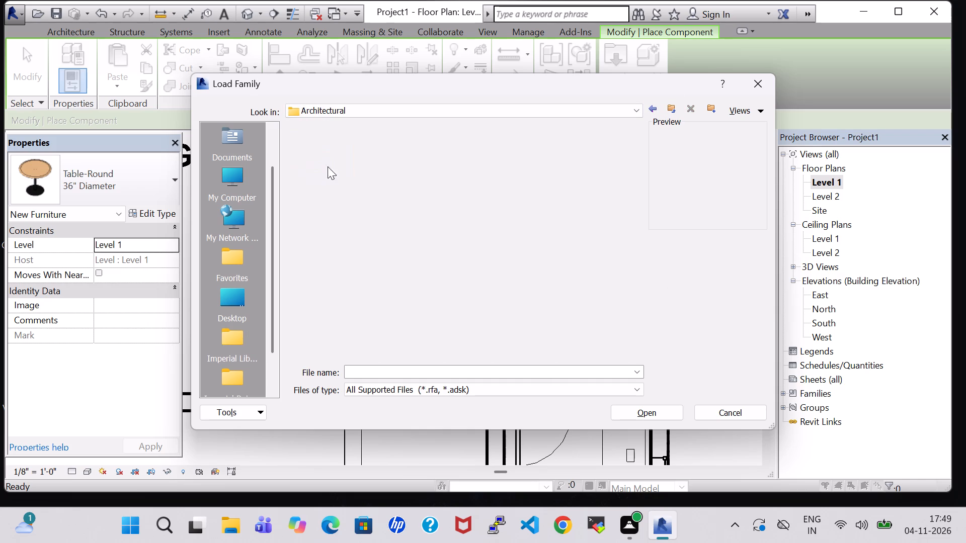
{"action": "double_click", "coordinate": [387, 161]}
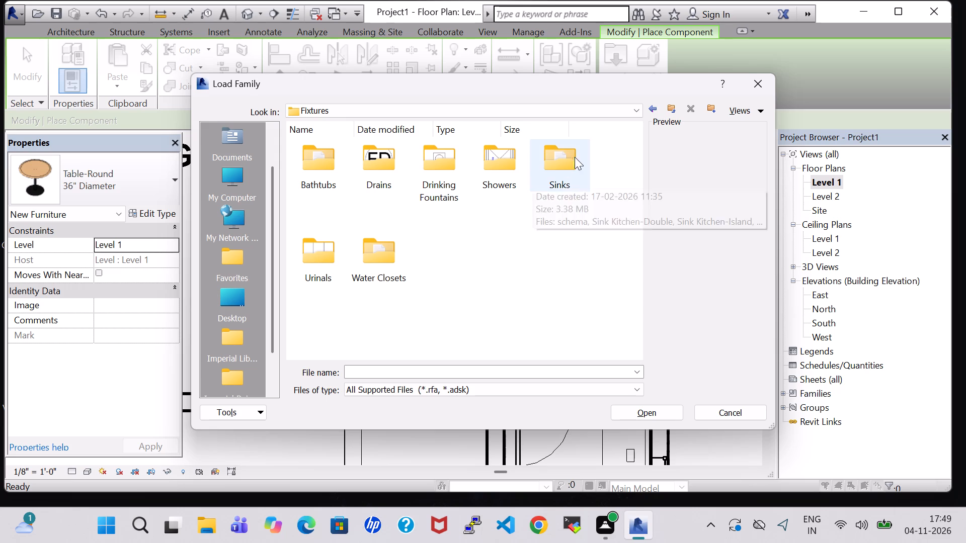
{"action": "double_click", "coordinate": [578, 156]}
{"action": "left_click", "coordinate": [573, 166]}
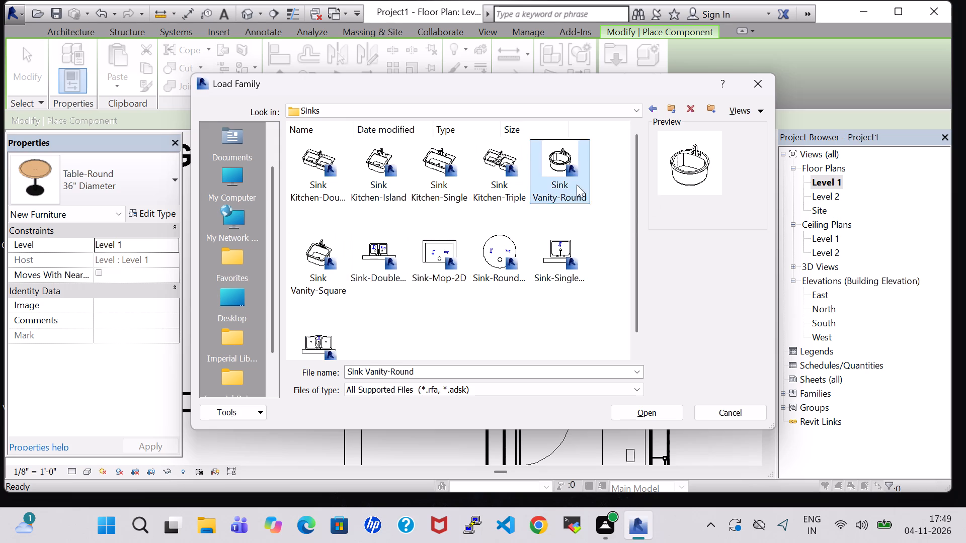
{"action": "left_click", "coordinate": [678, 408]}
Place a 19" x 19" Sink Vanity-Round in the Dining Room's southeast corner, rotated so its faucet faces the south wall.
{"action": "scroll", "coordinate": [604, 358], "scroll_direction": "up", "scroll_amount": 6}
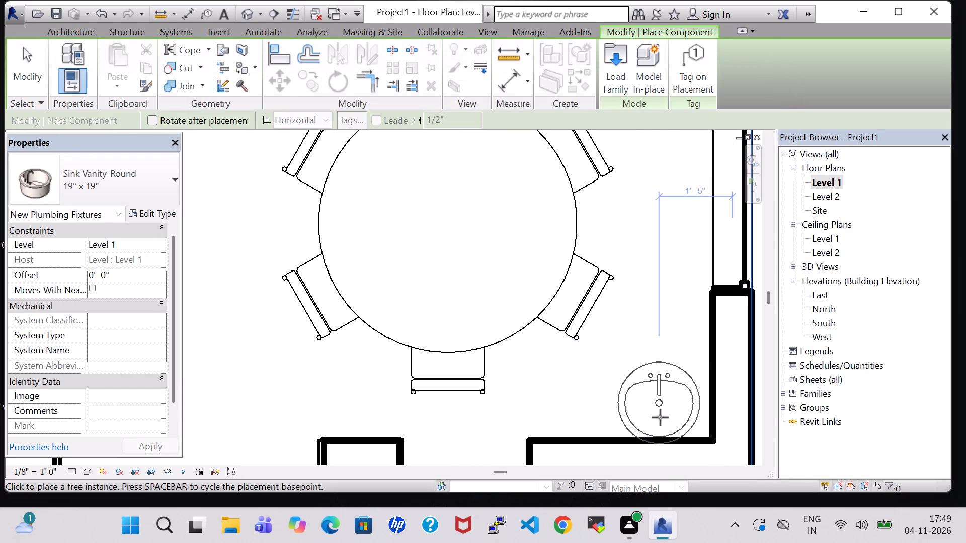
{"action": "key", "text": "space"}
{"action": "key", "text": "space"}
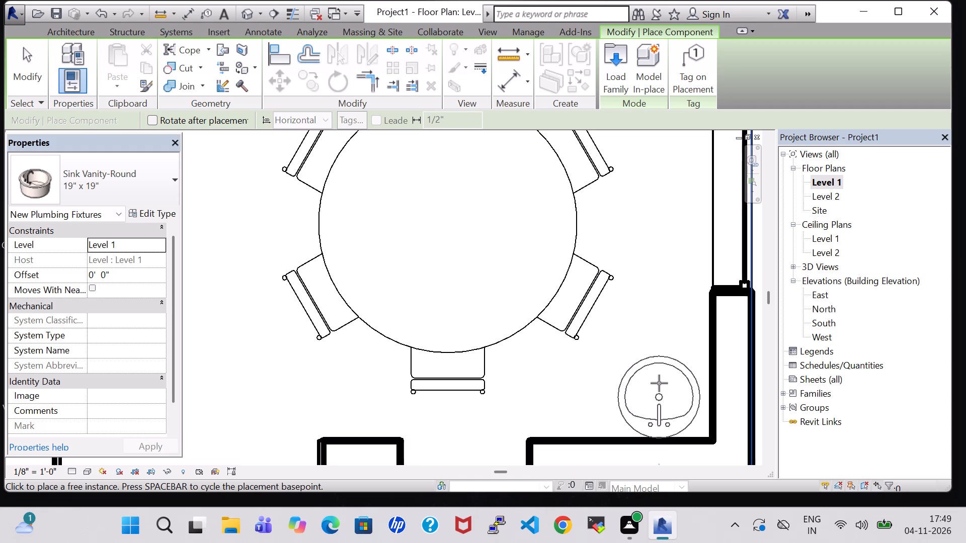
{"action": "left_click", "coordinate": [659, 383]}
{"action": "key", "text": "Escape"}
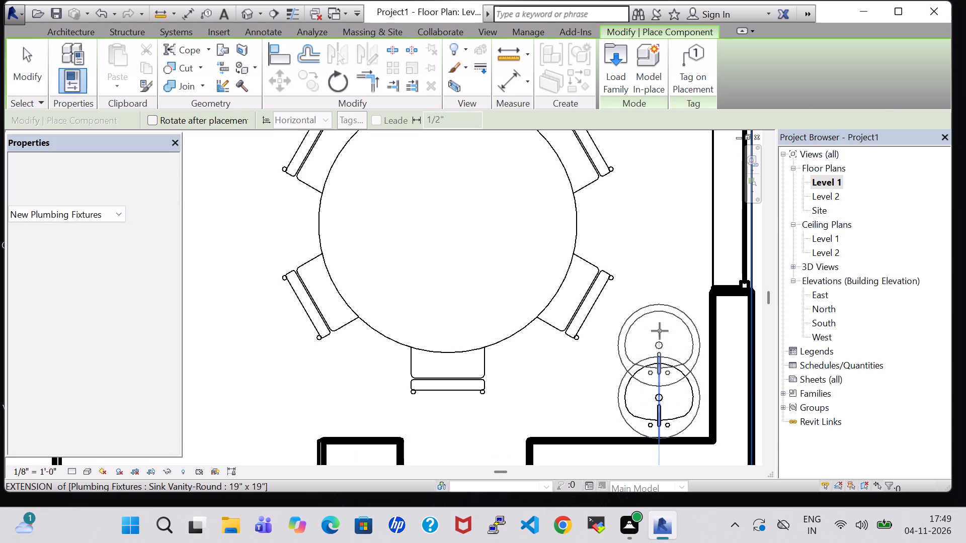
{"action": "key", "text": "Escape"}
{"action": "key", "text": "Escape"}
Examine the round vanity sink in the dining room corner in the 3D view and return to the Level 1 floor plan.
{"action": "left_click", "coordinate": [240, 17]}
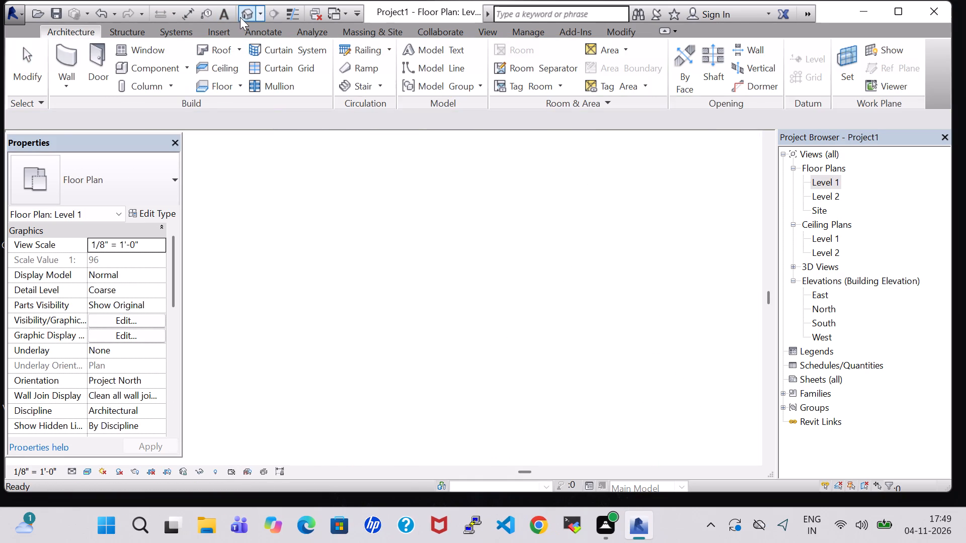
{"action": "scroll", "coordinate": [403, 274], "scroll_direction": "down", "scroll_amount": 3}
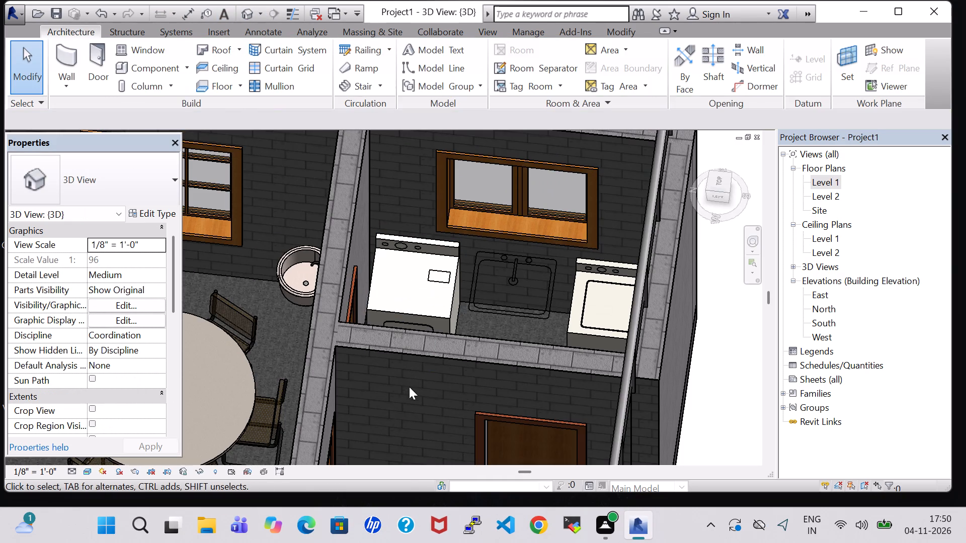
{"action": "middle_click_drag", "start_coordinate": [409, 387], "coordinate": [449, 378], "text": "shift"}
{"action": "scroll", "coordinate": [409, 387], "scroll_direction": "down", "scroll_amount": 1, "text": "shift"}
{"action": "middle_click_drag", "start_coordinate": [376, 339], "coordinate": [665, 365]}
{"action": "middle_click_drag", "start_coordinate": [395, 319], "coordinate": [405, 314], "text": "shift"}
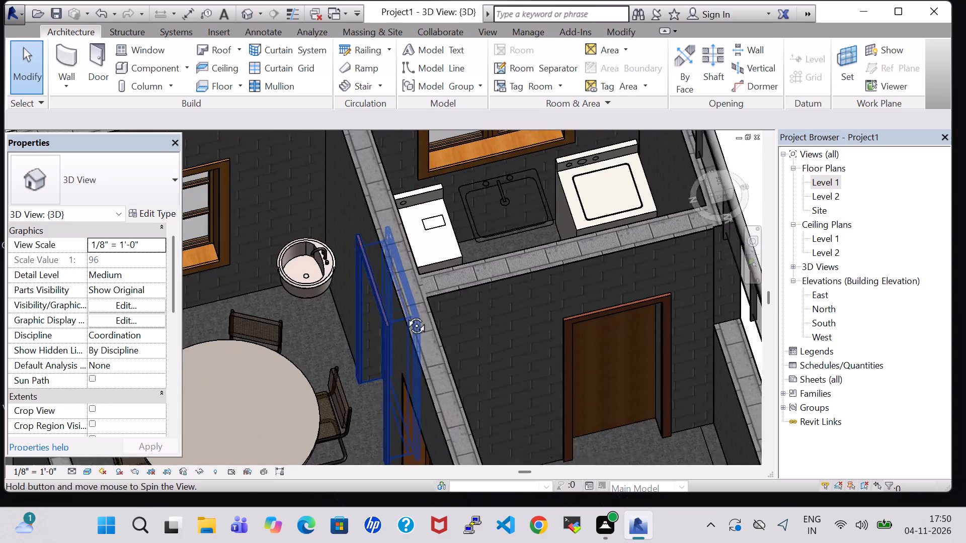
{"action": "middle_click_drag", "start_coordinate": [405, 314], "coordinate": [420, 303], "text": "shift"}
{"action": "middle_click_drag", "start_coordinate": [420, 303], "coordinate": [577, 281]}
{"action": "middle_click_drag", "start_coordinate": [505, 303], "coordinate": [514, 270]}
{"action": "middle_click_drag", "start_coordinate": [491, 294], "coordinate": [558, 283]}
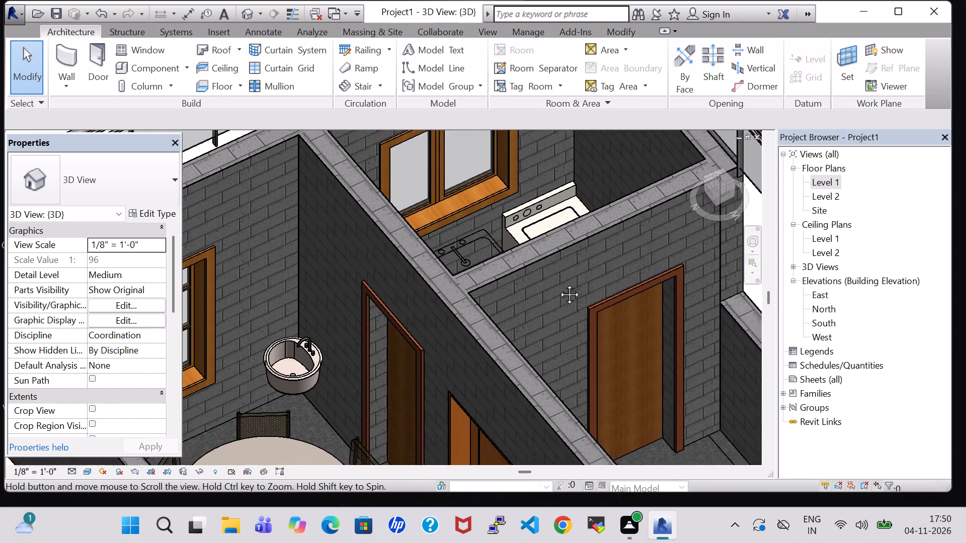
{"action": "middle_click_drag", "start_coordinate": [558, 283], "coordinate": [568, 282]}
{"action": "double_click", "coordinate": [828, 180]}
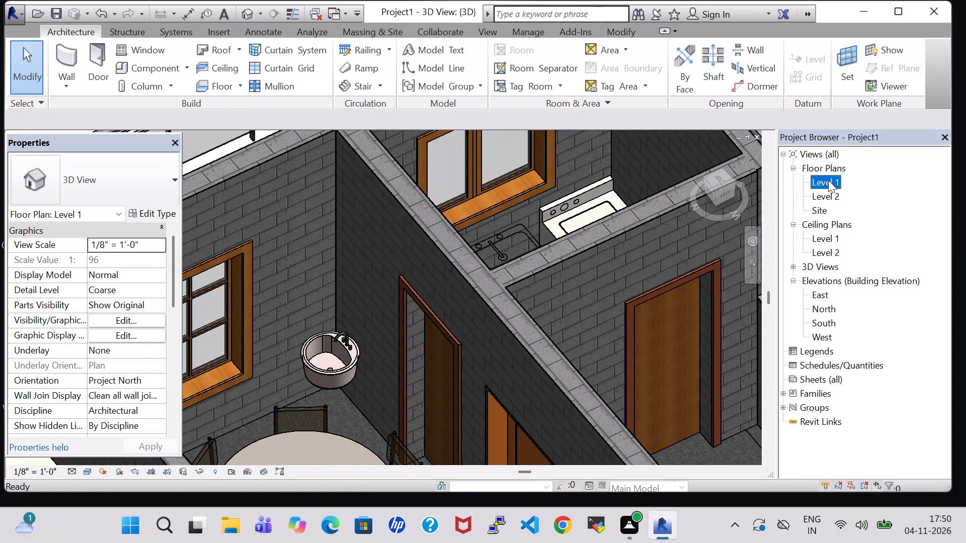
{"action": "scroll", "coordinate": [401, 223], "scroll_direction": "down", "scroll_amount": 4}
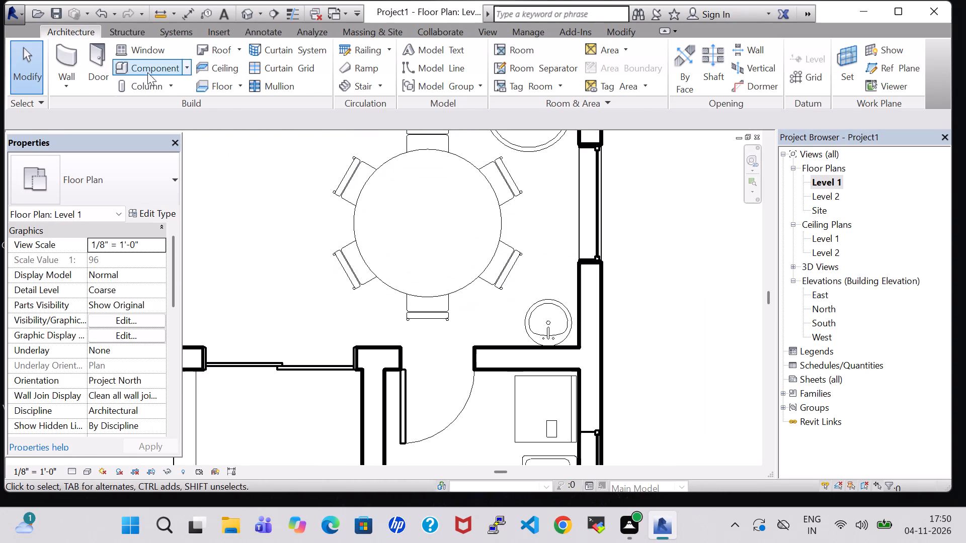
Place a 24" x 48" Mirror-Ellipse on the Dining Room's south wall behind the round vanity sink.
{"action": "left_click", "coordinate": [146, 72]}
{"action": "left_click", "coordinate": [138, 188]}
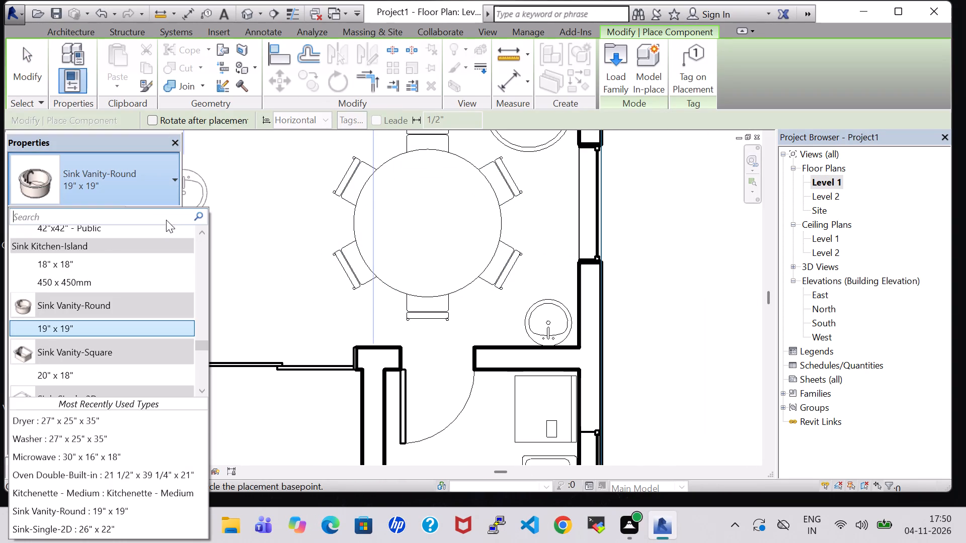
{"action": "key", "text": "m"}
{"action": "key", "text": "i"}
{"action": "left_click", "coordinate": [78, 362]}
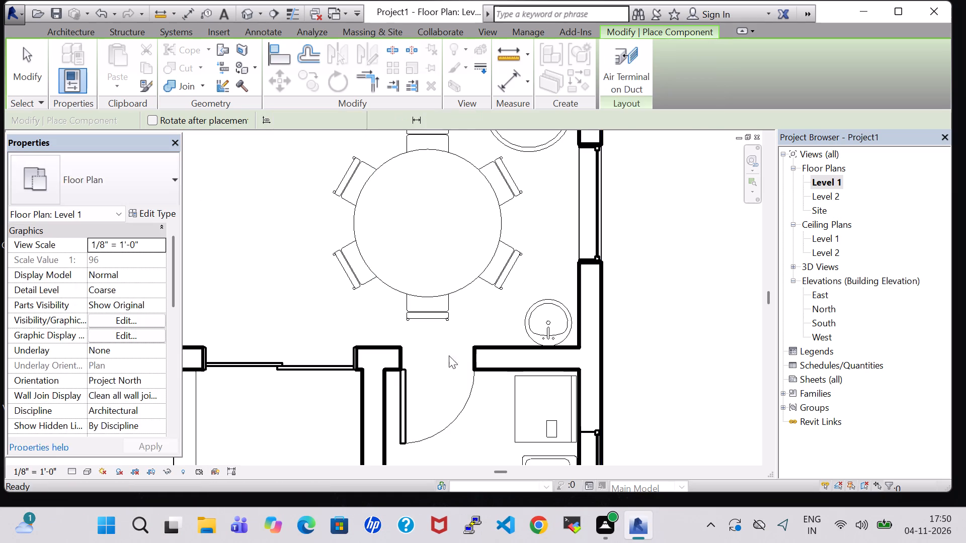
{"action": "scroll", "coordinate": [539, 349], "scroll_direction": "up", "scroll_amount": 5}
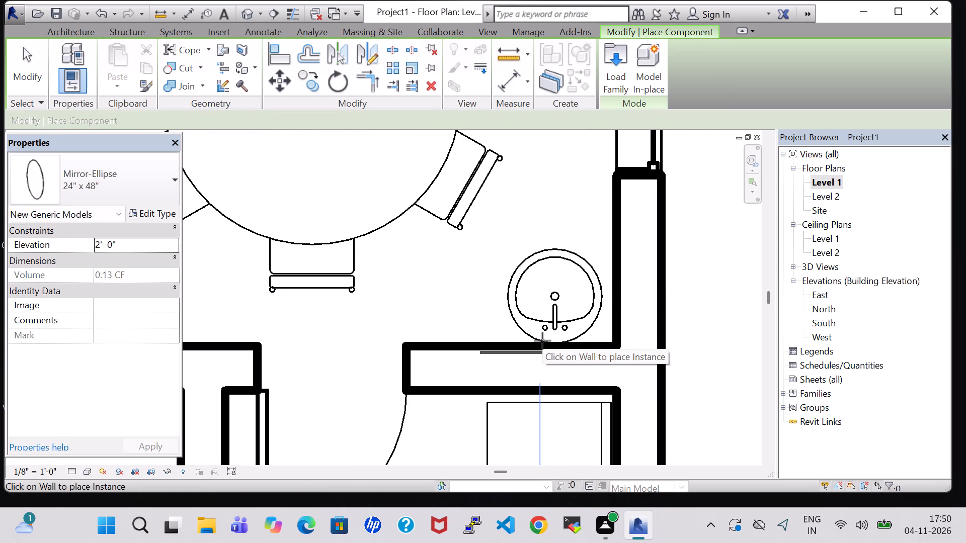
{"action": "left_click", "coordinate": [542, 341]}
{"action": "key", "text": "Escape"}
{"action": "key", "text": "Escape"}
Nudge the round vanity sink about 2 1/4" west along the south wall to line it up with the mirror.
{"action": "left_click", "coordinate": [563, 266]}
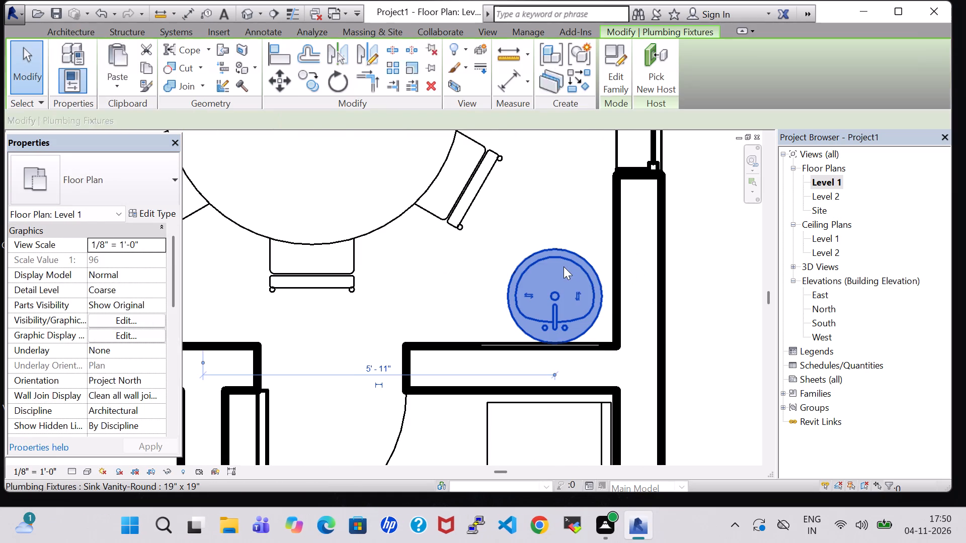
{"action": "key", "text": "Left"}
{"action": "key", "text": "Left"}
{"action": "key", "text": "Left"}
{"action": "key", "text": "Left"}
{"action": "key", "text": "Right"}
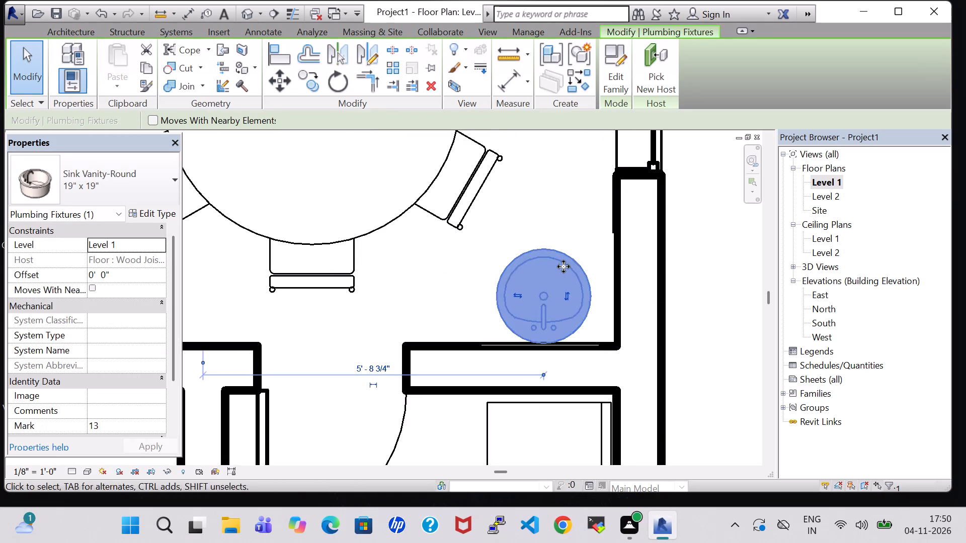
{"action": "left_click", "coordinate": [721, 250]}
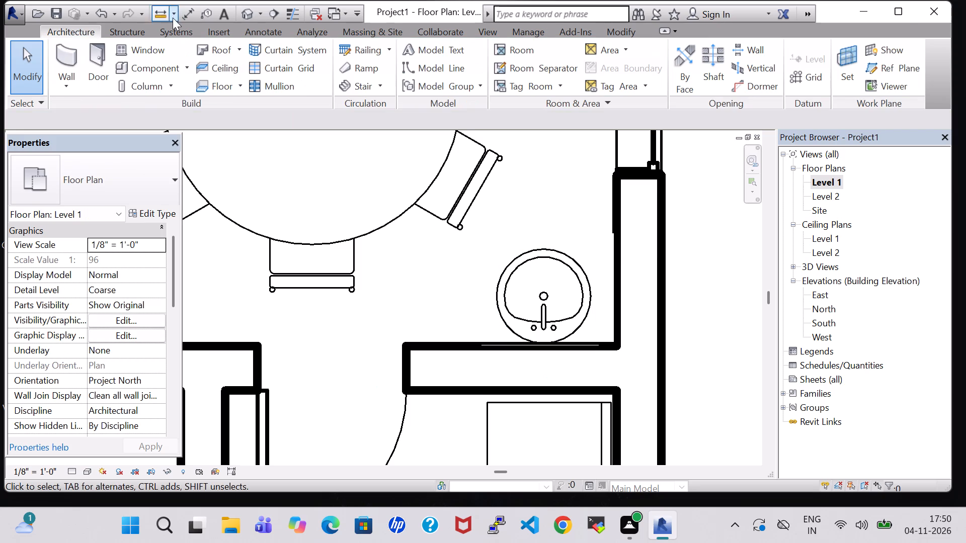
In the 3D view, raise the elliptical mirror to an elevation of 3' 2" and nudge it slightly toward the east wall.
{"action": "left_click", "coordinate": [246, 11]}
{"action": "scroll", "coordinate": [435, 280], "scroll_direction": "down", "scroll_amount": 2}
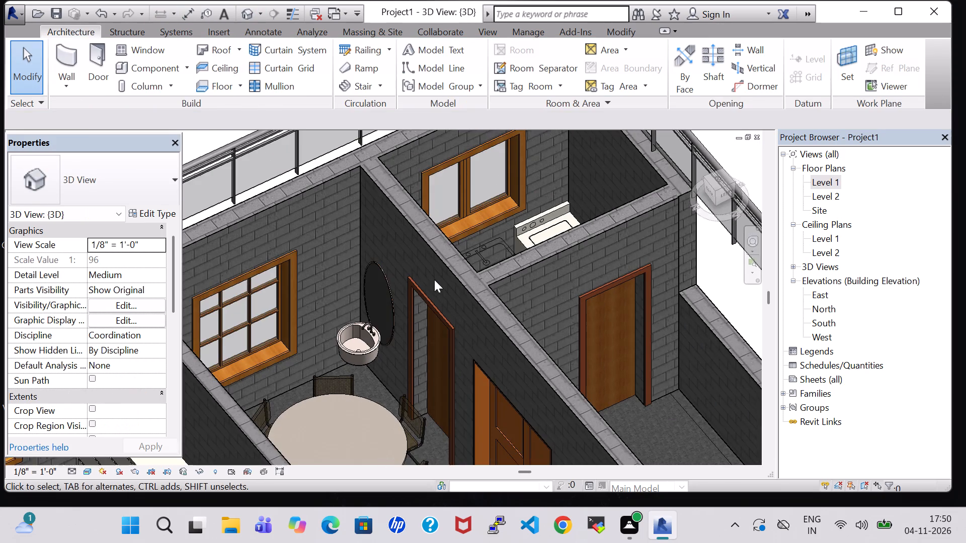
{"action": "middle_click_drag", "start_coordinate": [434, 279], "coordinate": [523, 261], "text": "shift"}
{"action": "middle_click_drag", "start_coordinate": [494, 313], "coordinate": [744, 77]}
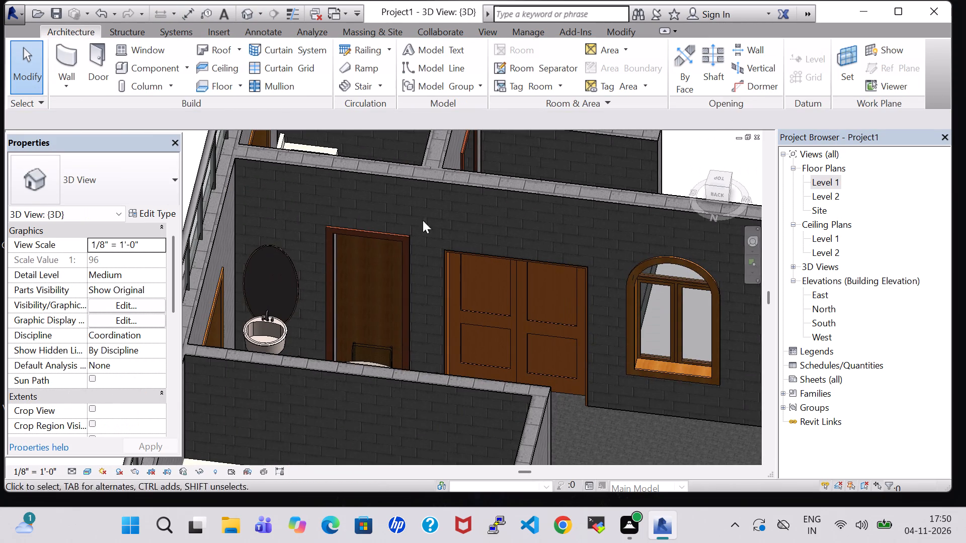
{"action": "left_click", "coordinate": [269, 245]}
{"action": "key", "text": "Up"}
{"action": "key", "text": "Up"}
{"action": "key", "text": "Up"}
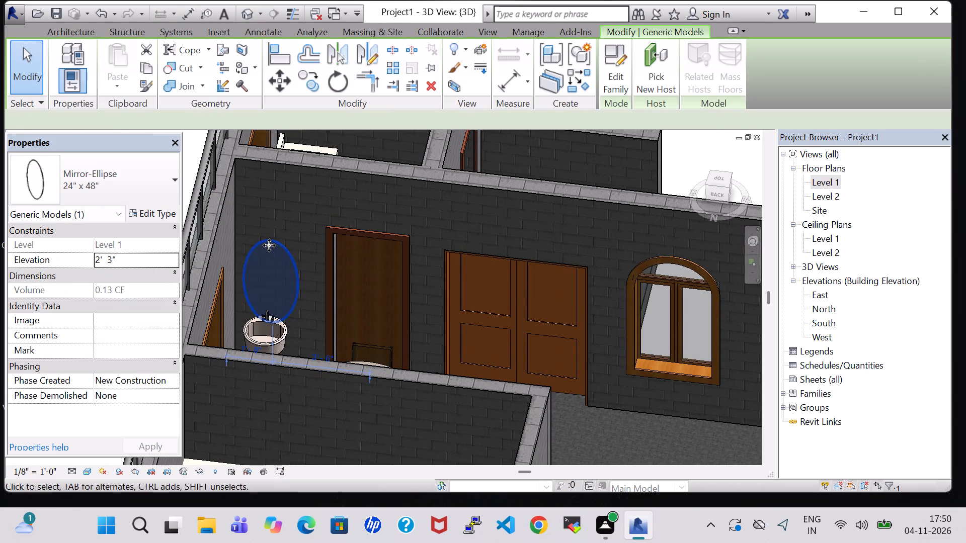
{"action": "key", "text": "Up"}
{"action": "key", "text": "Up"}
{"action": "key", "text": "Up"}
{"action": "key", "text": "Up"}
{"action": "key", "text": "Up"}
{"action": "key", "text": "Up"}
{"action": "key", "text": "Up"}
{"action": "key", "text": "Up"}
{"action": "key", "text": "Up"}
{"action": "key", "text": "Up"}
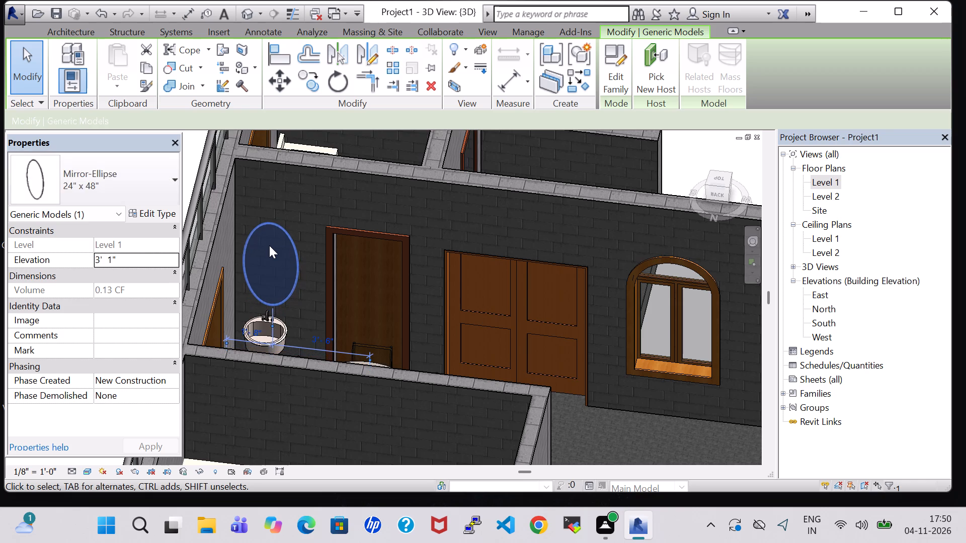
{"action": "key", "text": "Left"}
{"action": "key", "text": "Up"}
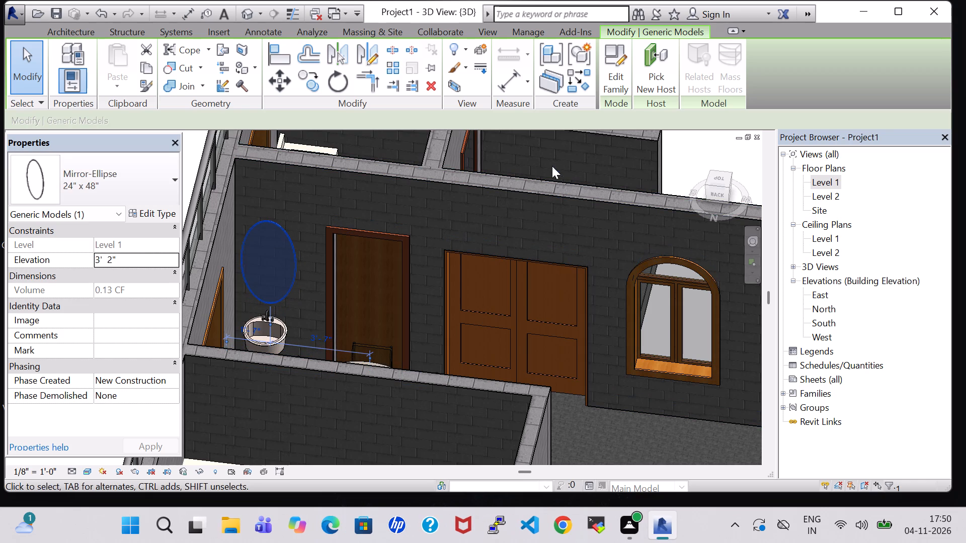
{"action": "left_click", "coordinate": [672, 166]}
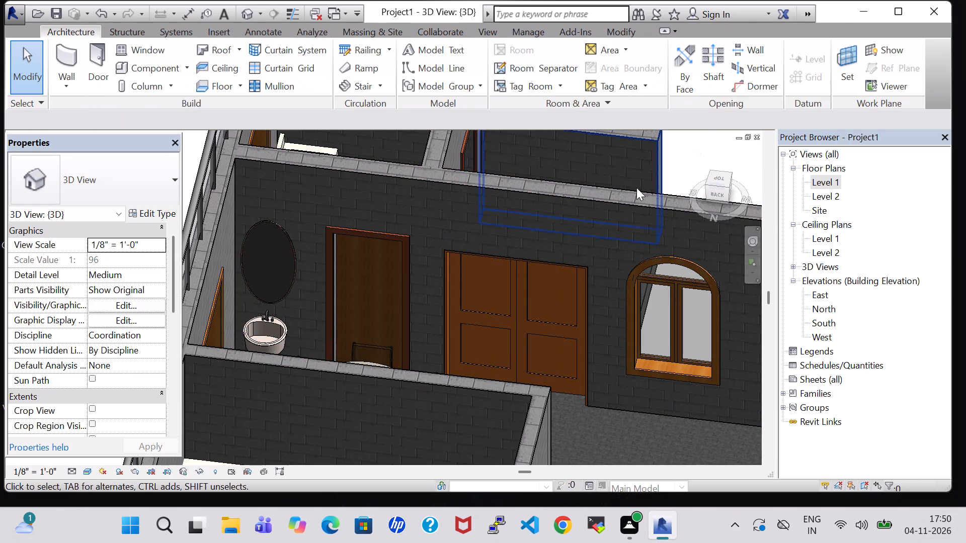
Set the round vanity sink's offset from Level 1 to 1' 0".
{"action": "middle_click_drag", "start_coordinate": [415, 298], "coordinate": [415, 344], "text": "shift"}
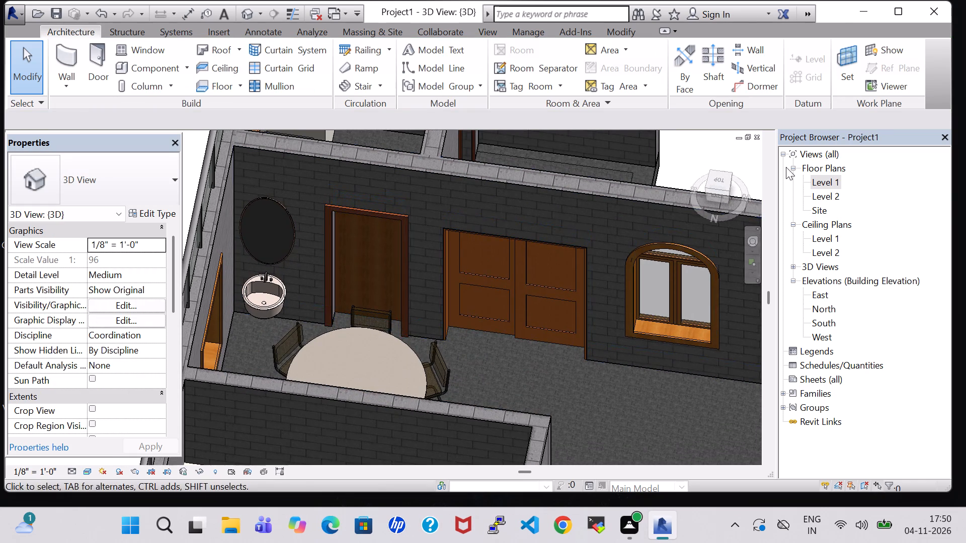
{"action": "left_click", "coordinate": [278, 291]}
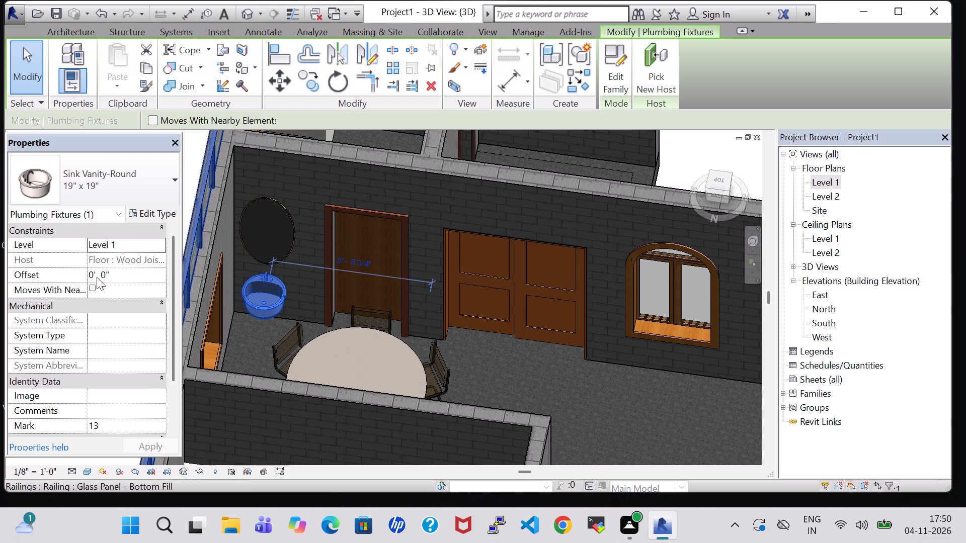
{"action": "left_click", "coordinate": [96, 274]}
{"action": "key", "text": "Left"}
{"action": "key", "text": "BackSpace"}
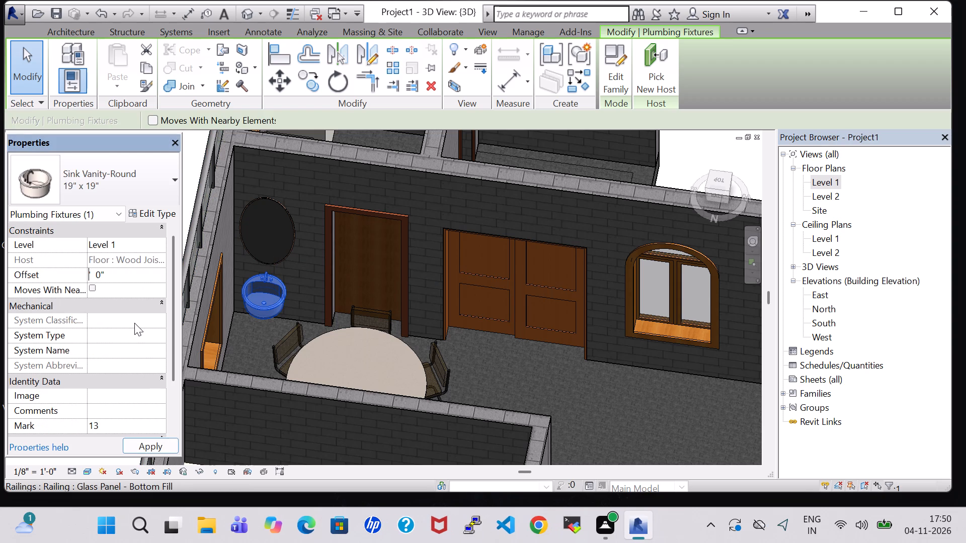
{"action": "key", "text": "1"}
{"action": "key", "text": "Return"}
{"action": "left_click", "coordinate": [240, 333]}
Raise the elliptical mirror about 9" further so it sits clear above the raised sink.
{"action": "left_click", "coordinate": [283, 210]}
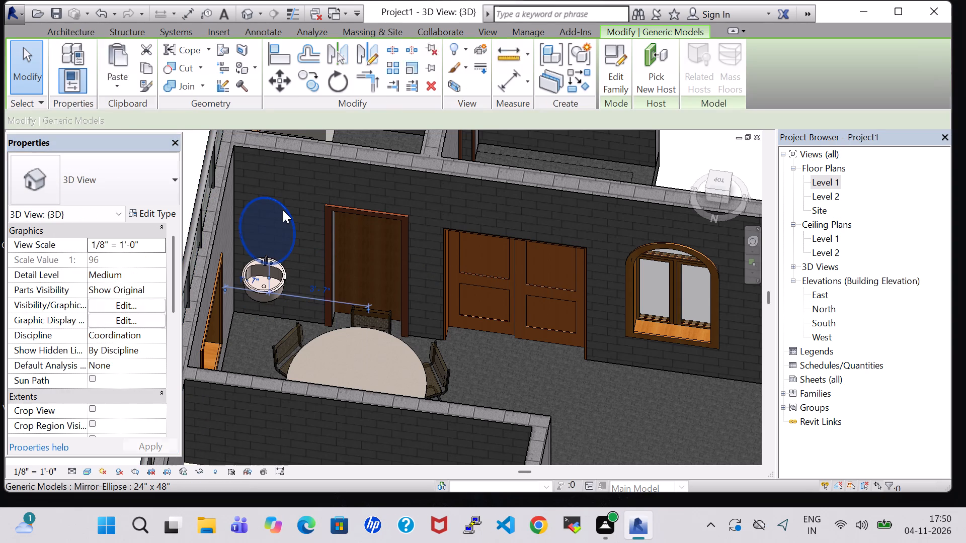
{"action": "key", "text": "Up"}
{"action": "key", "text": "Up"}
{"action": "key", "text": "Up"}
{"action": "key", "text": "Up"}
{"action": "key", "text": "Up"}
{"action": "key", "text": "Up"}
{"action": "key", "text": "Up"}
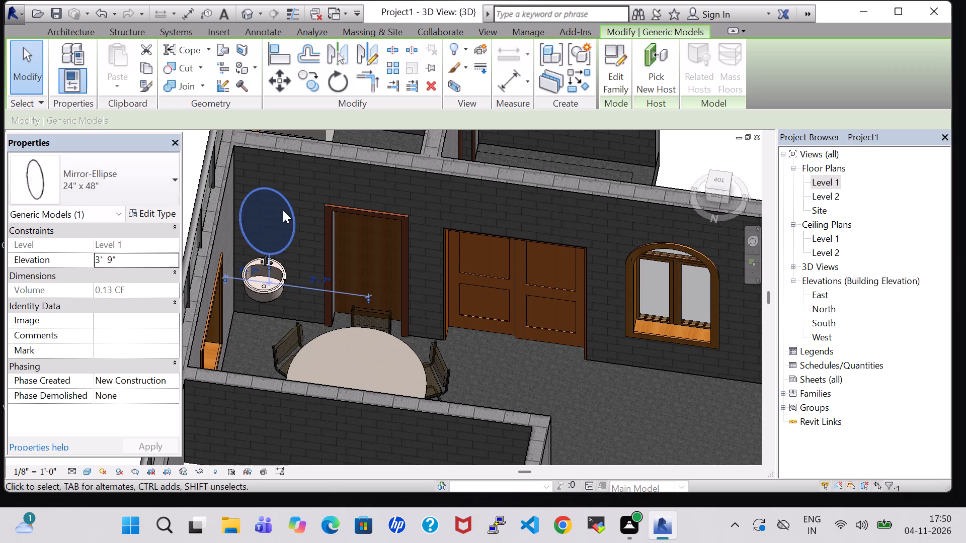
{"action": "key", "text": "Up"}
{"action": "key", "text": "Up"}
{"action": "left_click", "coordinate": [588, 391]}
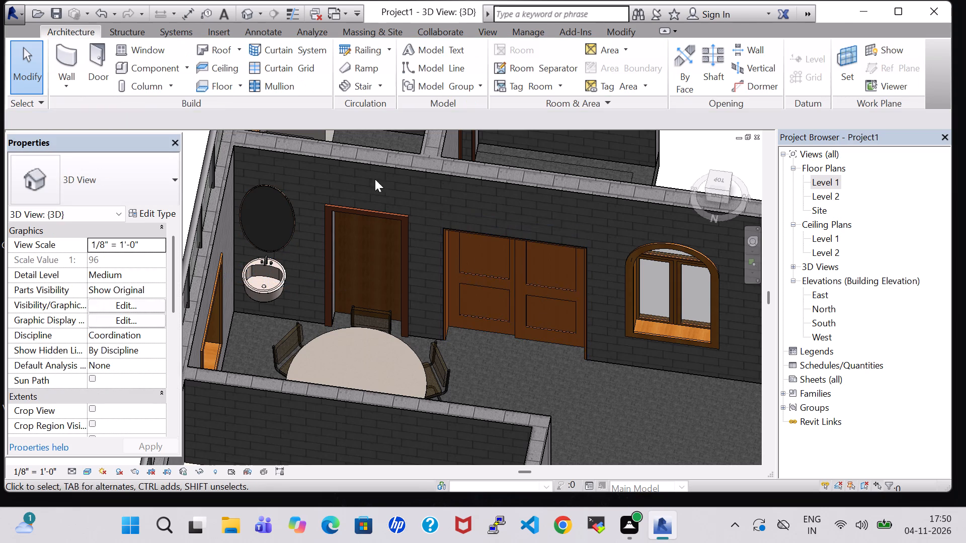
Load the Base Cabinet-4 Drawers family from the US Imperial > Casework > Base Cabinets folder.
{"action": "left_click", "coordinate": [156, 68]}
{"action": "left_click", "coordinate": [611, 67]}
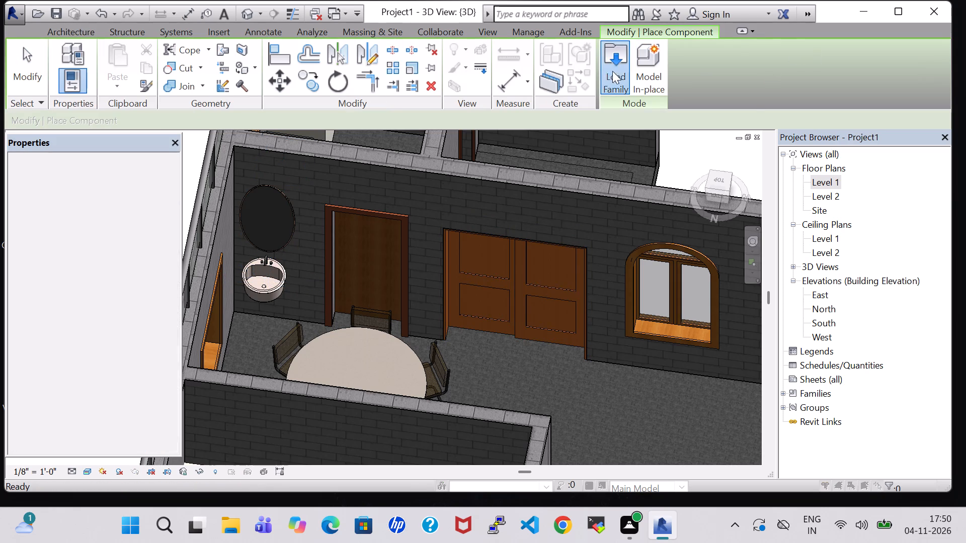
{"action": "scroll", "coordinate": [507, 280], "scroll_direction": "down", "scroll_amount": 2}
{"action": "scroll", "coordinate": [521, 259], "scroll_direction": "up", "scroll_amount": 1}
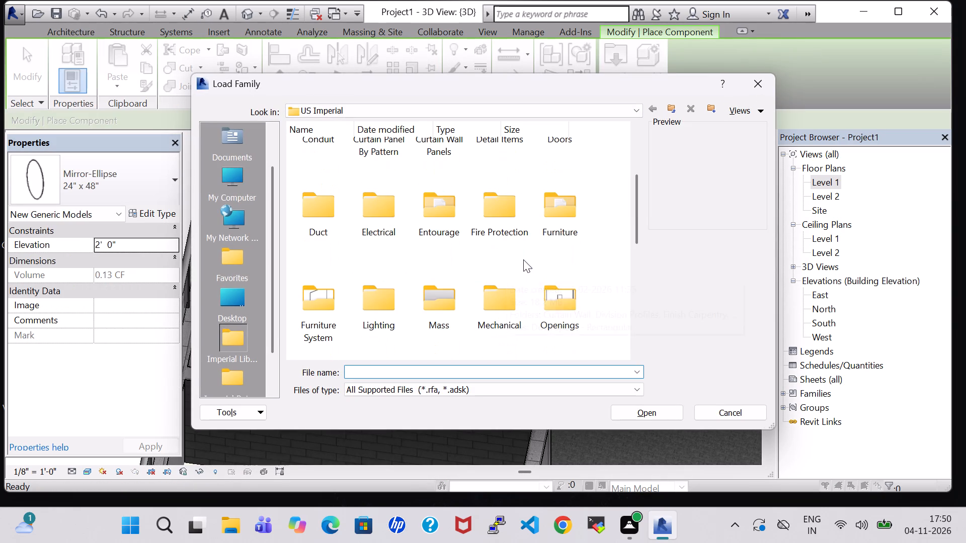
{"action": "double_click", "coordinate": [568, 203]}
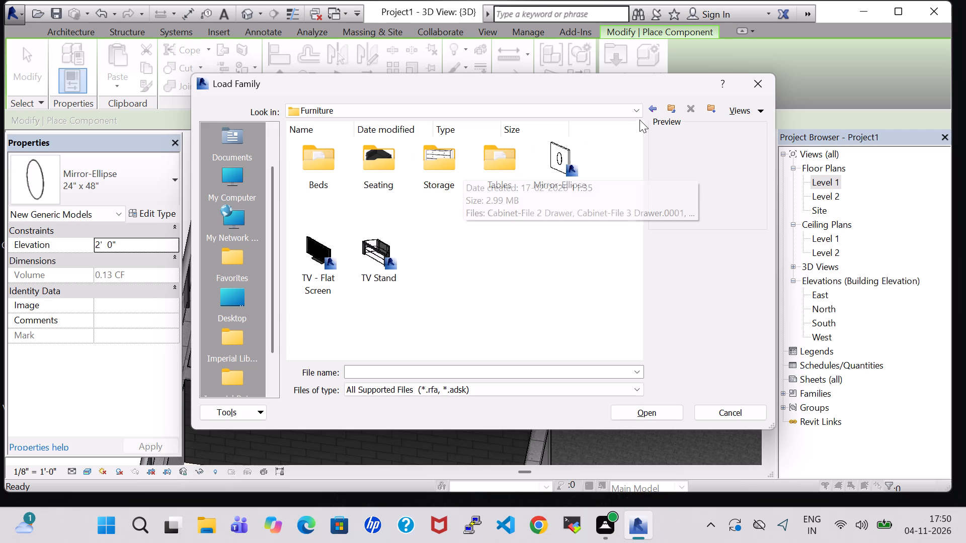
{"action": "left_click", "coordinate": [651, 107]}
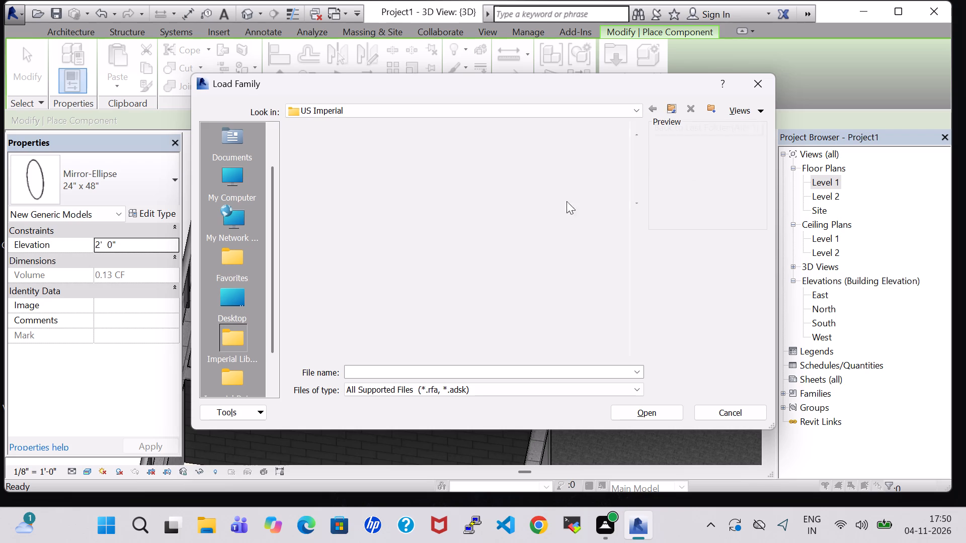
{"action": "scroll", "coordinate": [561, 203], "scroll_direction": "up", "scroll_amount": 4}
{"action": "double_click", "coordinate": [516, 173]}
{"action": "double_click", "coordinate": [383, 174]}
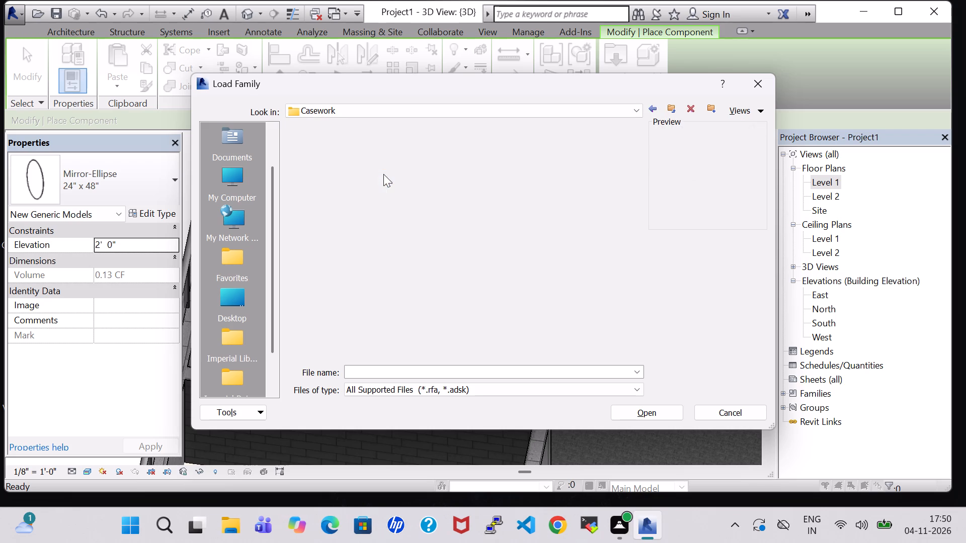
{"action": "left_click", "coordinate": [648, 110]}
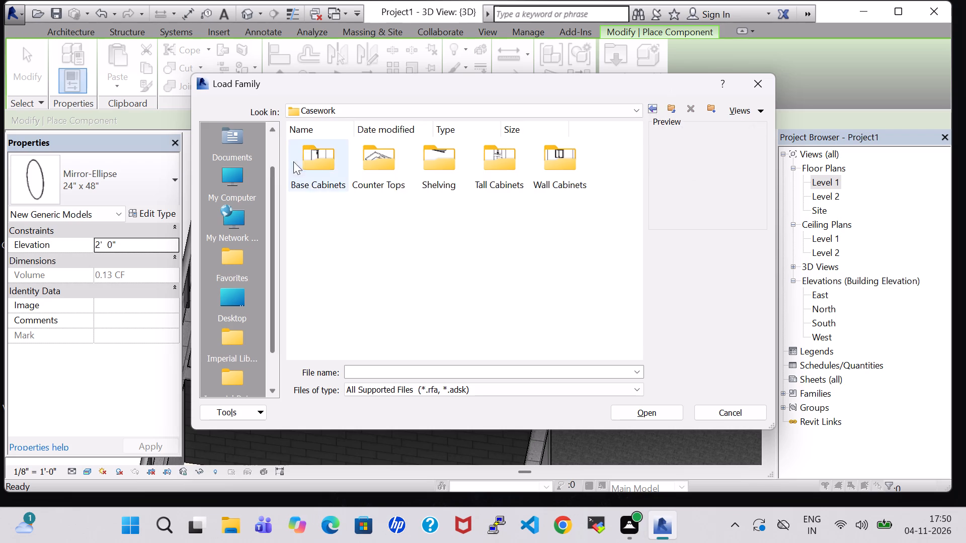
{"action": "double_click", "coordinate": [303, 163]}
{"action": "left_click", "coordinate": [325, 175]}
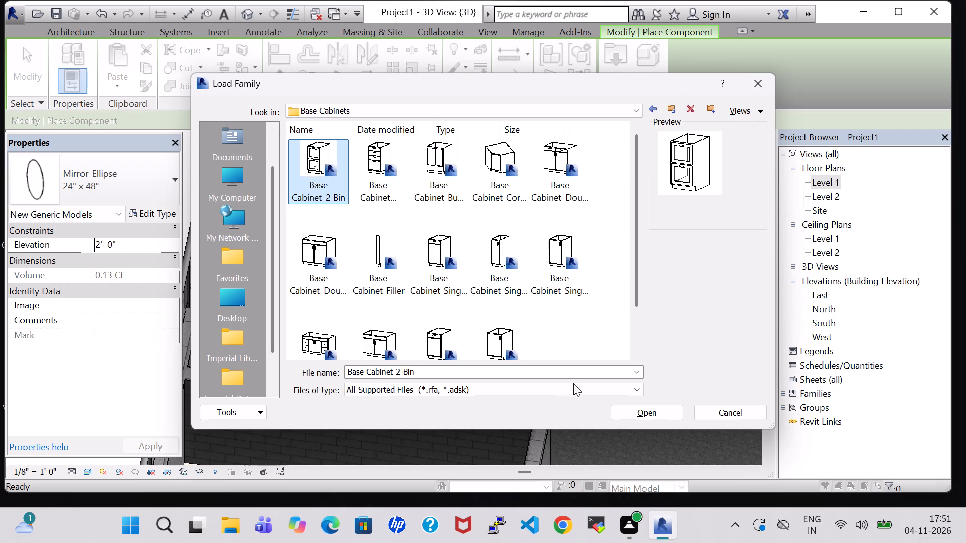
{"action": "left_click", "coordinate": [385, 170]}
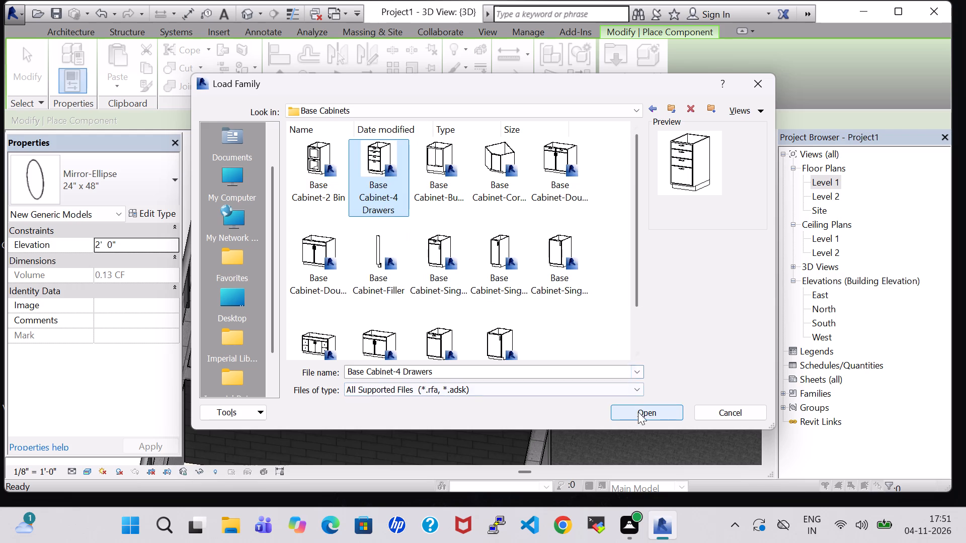
{"action": "left_click", "coordinate": [638, 415]}
Place an 18" Base Cabinet-4 Drawers in the Level 1 floor plan, centered on the Dining Room's round vanity sink.
{"action": "scroll", "coordinate": [274, 312], "scroll_direction": "up", "scroll_amount": 1}
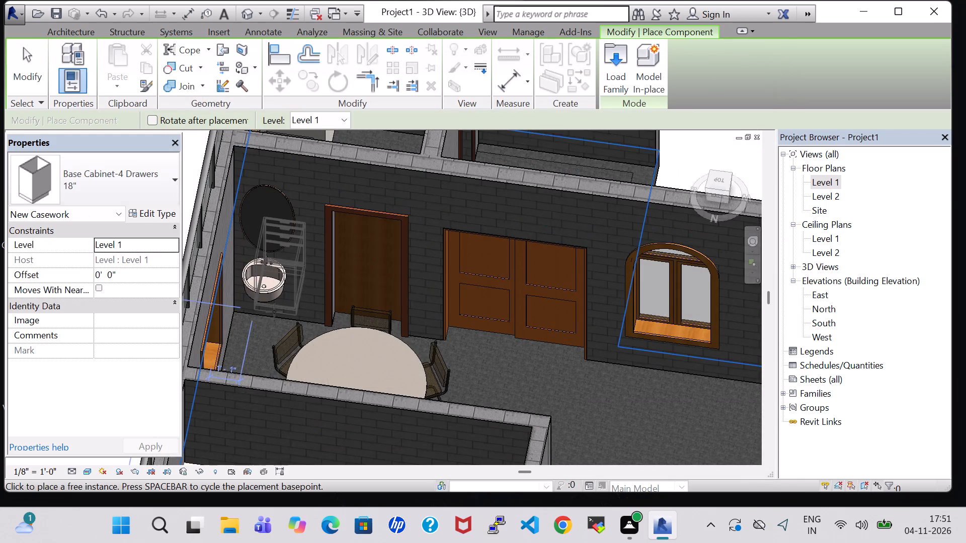
{"action": "middle_click_drag", "start_coordinate": [277, 313], "coordinate": [343, 307]}
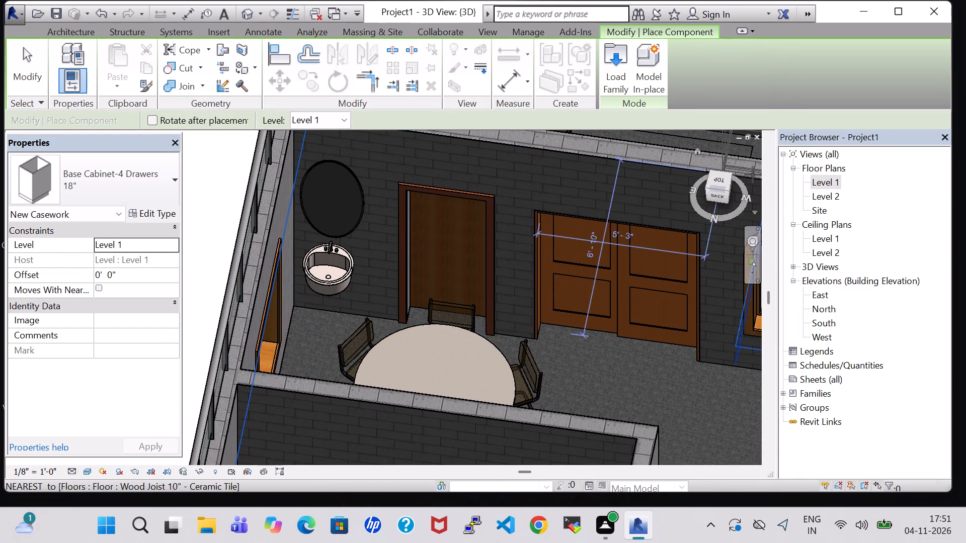
{"action": "double_click", "coordinate": [838, 183]}
{"action": "scroll", "coordinate": [446, 307], "scroll_direction": "down", "scroll_amount": 1}
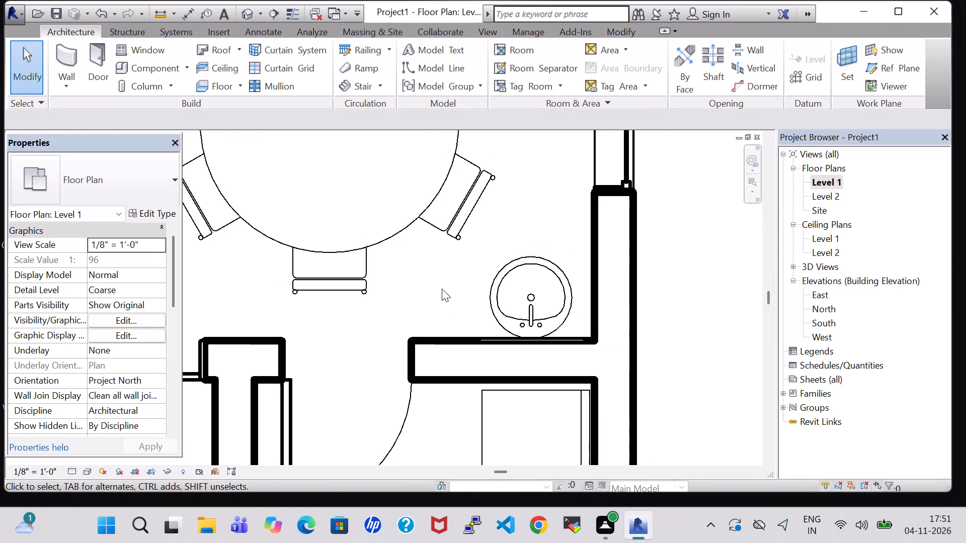
{"action": "left_click", "coordinate": [142, 66]}
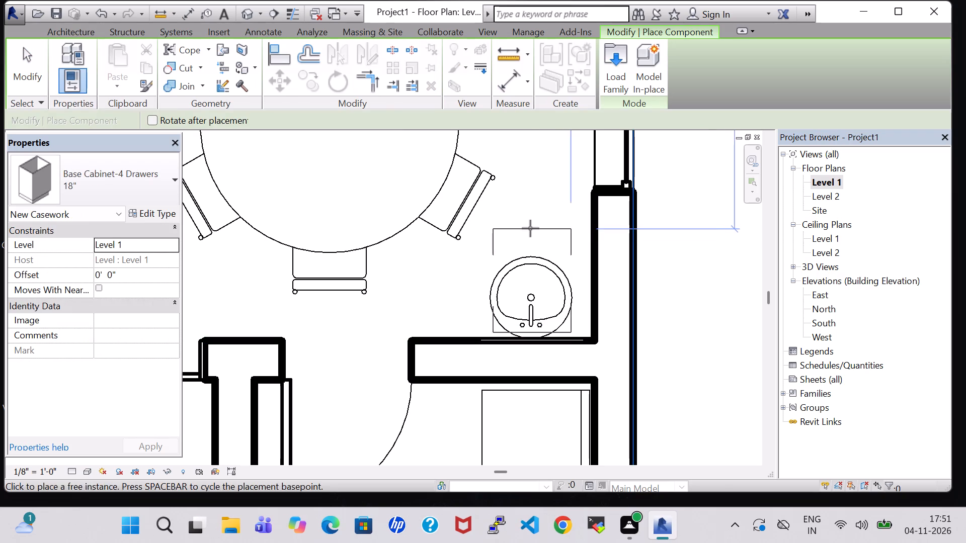
{"action": "left_click", "coordinate": [531, 235]}
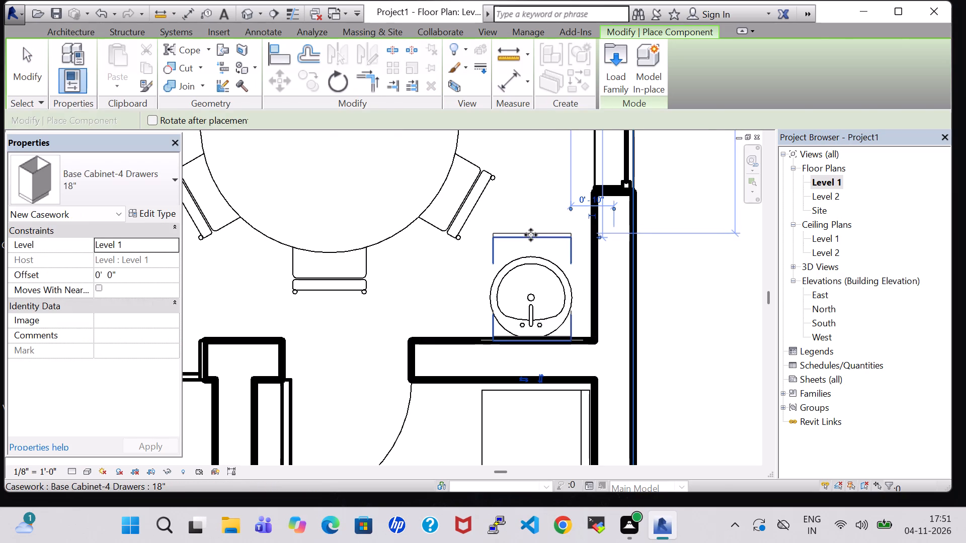
{"action": "key", "text": "Escape"}
{"action": "key", "text": "Escape"}
In the 3D view, rotate the four-drawer base cabinet 180 degrees so its drawers face away from the mirror wall.
{"action": "left_click", "coordinate": [246, 17]}
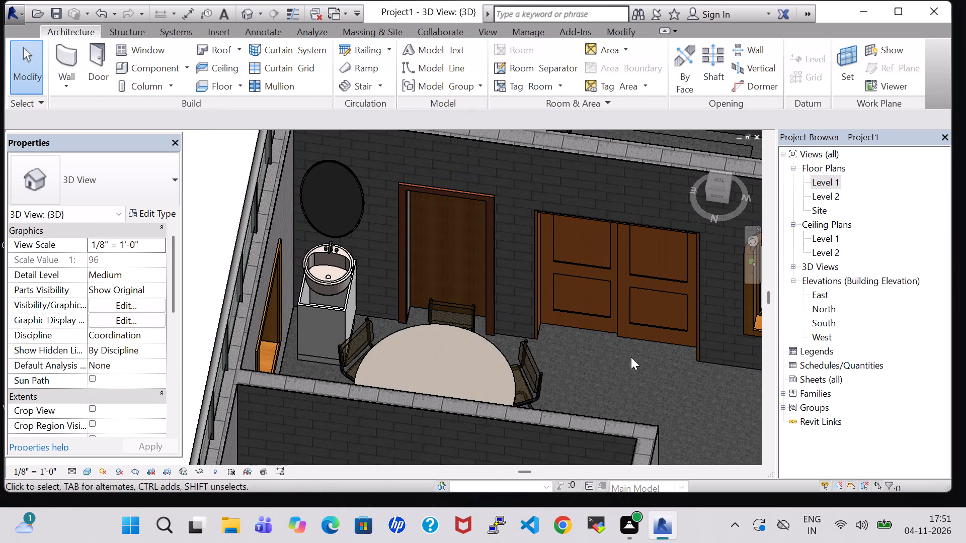
{"action": "left_click", "coordinate": [336, 324]}
{"action": "left_click", "coordinate": [337, 313]}
{"action": "key", "text": "space"}
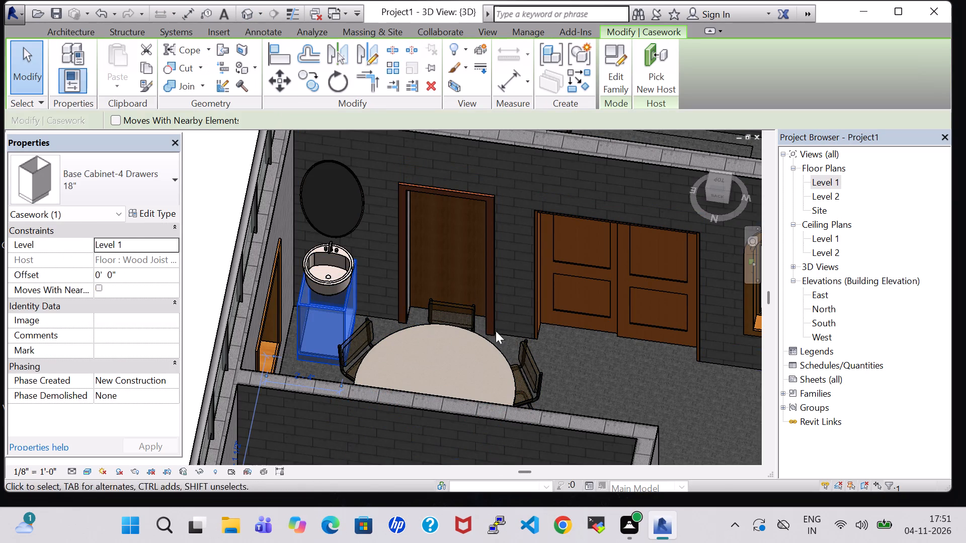
{"action": "key", "text": "space"}
{"action": "left_click", "coordinate": [595, 370]}
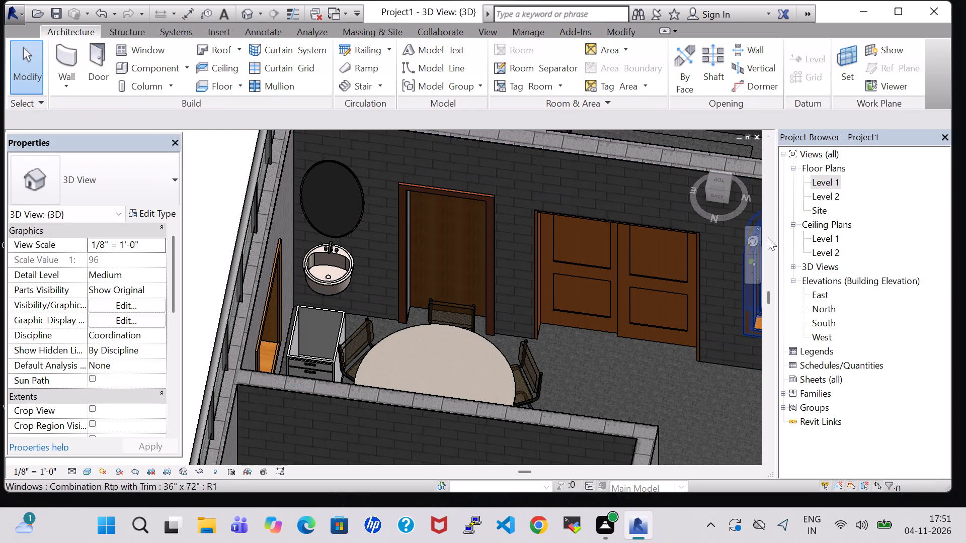
In the Level 1 floor plan, move the four-drawer base cabinet under the Dining Room's round vanity sink, back against the mirror wall.
{"action": "double_click", "coordinate": [822, 185]}
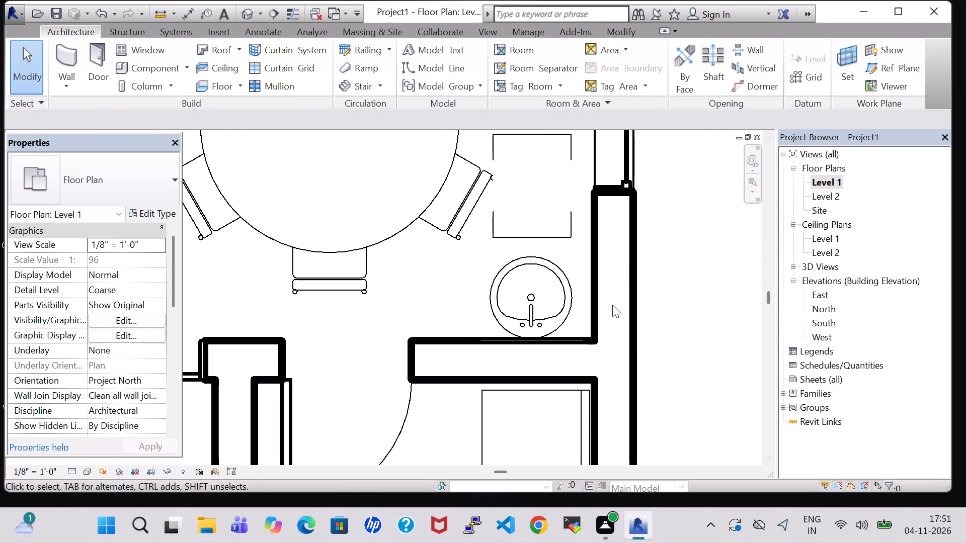
{"action": "left_click", "coordinate": [542, 237]}
{"action": "key", "text": "Down"}
{"action": "key", "text": "Down"}
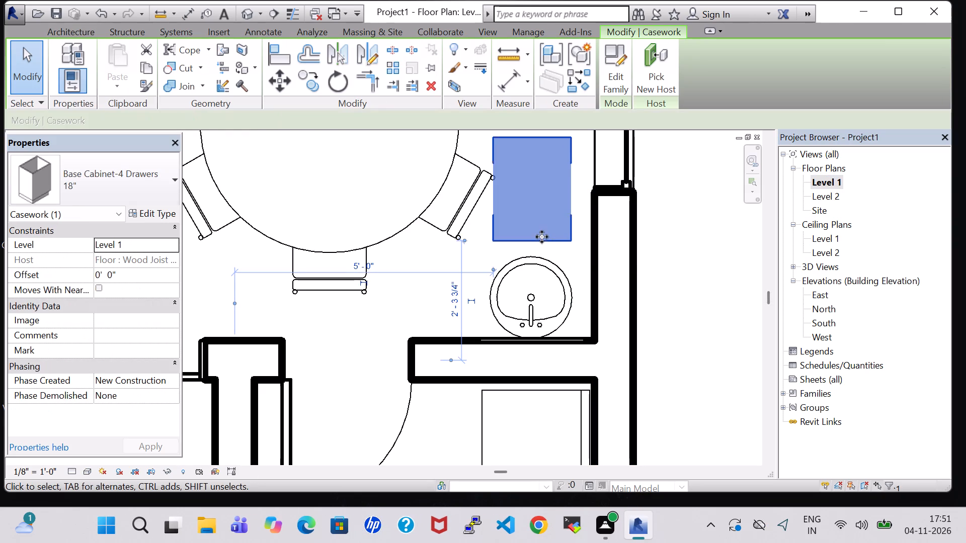
{"action": "key", "text": "Down"}
{"action": "key", "text": "Down"}
{"action": "key", "text": "Down"}
{"action": "key", "text": "Down"}
{"action": "key", "text": "Down"}
{"action": "key", "text": "Down"}
{"action": "key", "text": "Down"}
{"action": "key", "text": "Down"}
{"action": "key", "text": "Down"}
{"action": "key", "text": "Down"}
{"action": "key", "text": "Down"}
{"action": "key", "text": "Down"}
{"action": "key", "text": "Down"}
{"action": "key", "text": "Down"}
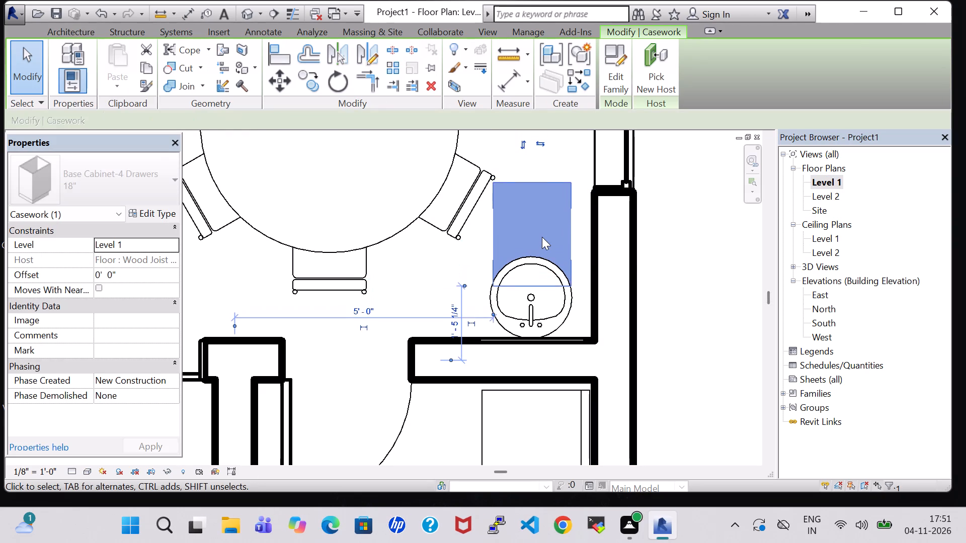
{"action": "key", "text": "Down"}
{"action": "key", "text": "Down"}
{"action": "key", "text": "Down"}
{"action": "key", "text": "Down"}
{"action": "key", "text": "Down"}
{"action": "key", "text": "Down"}
{"action": "key", "text": "Down"}
{"action": "key", "text": "Down"}
{"action": "key", "text": "Down"}
{"action": "key", "text": "Down"}
{"action": "key", "text": "Down"}
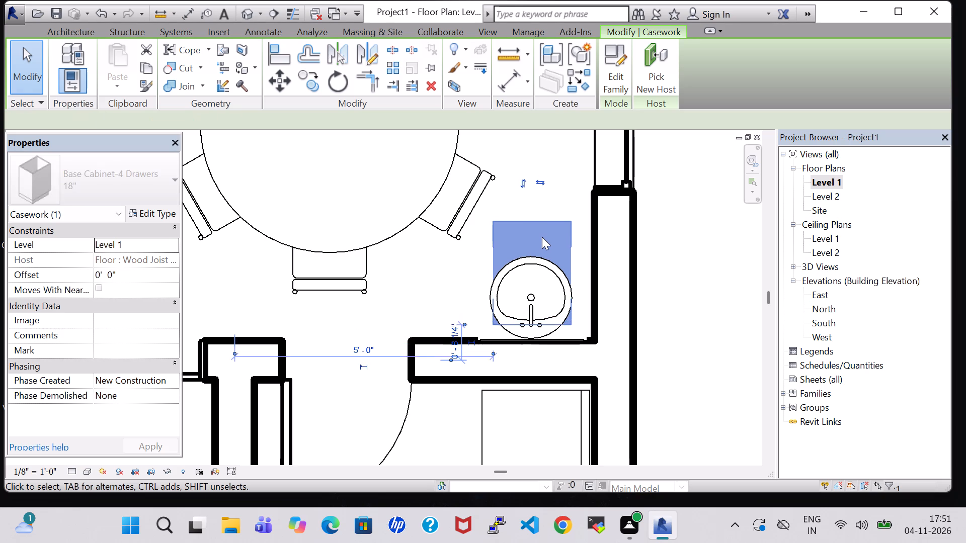
{"action": "key", "text": "Down"}
{"action": "key", "text": "Down"}
{"action": "key", "text": "Down"}
{"action": "key", "text": "Down"}
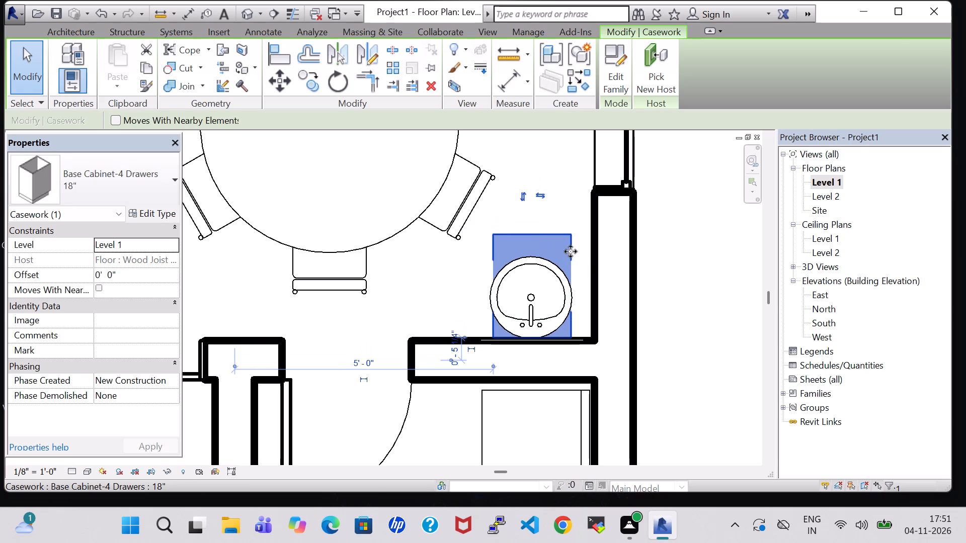
{"action": "left_click", "coordinate": [667, 269]}
In the 3D view, set the Dining Room round vanity sink's offset to 1' 5".
{"action": "left_click", "coordinate": [247, 12]}
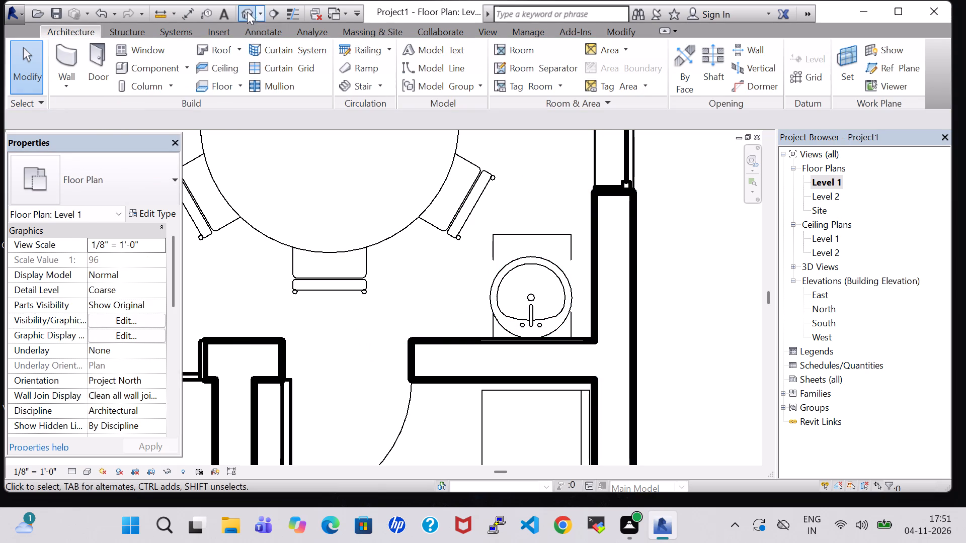
{"action": "middle_click_drag", "start_coordinate": [600, 376], "coordinate": [601, 317], "text": "shift"}
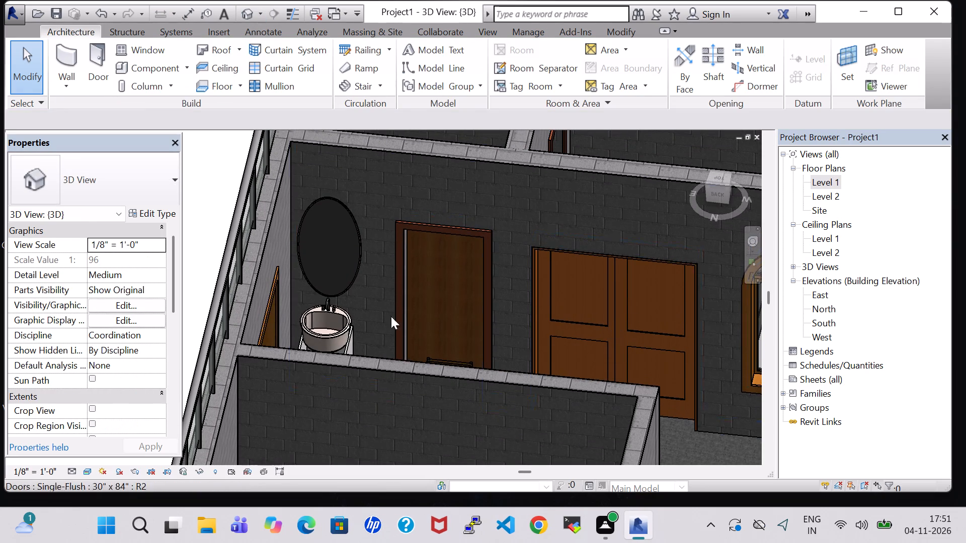
{"action": "left_click", "coordinate": [320, 324]}
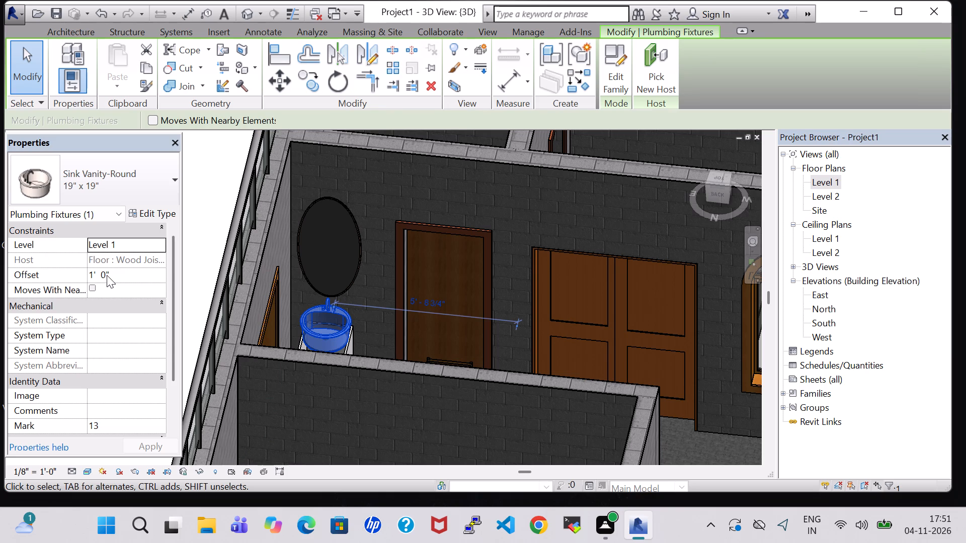
{"action": "left_click", "coordinate": [107, 275]}
{"action": "key", "text": "BackSpace"}
{"action": "key", "text": "5"}
{"action": "key", "text": "Return"}
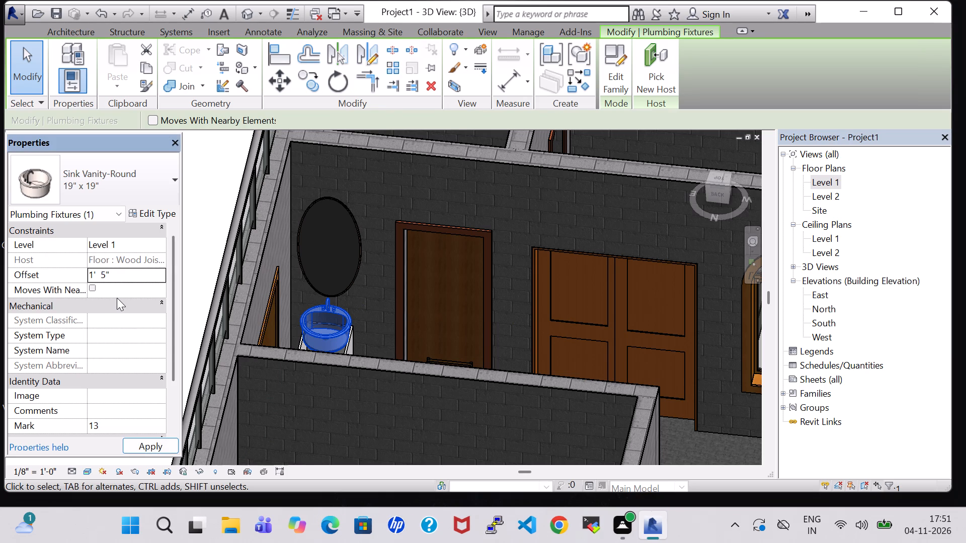
Raise the elliptical mirror above the vanity sink to an elevation of 4' 6".
{"action": "left_click", "coordinate": [339, 204]}
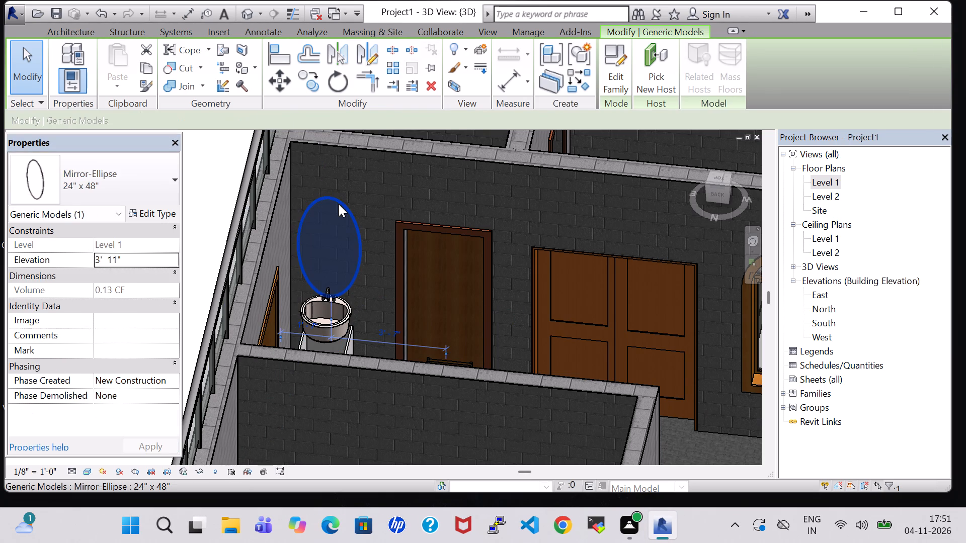
{"action": "key", "text": "Up"}
{"action": "key", "text": "Up"}
{"action": "key", "text": "Up"}
{"action": "key", "text": "Up"}
{"action": "key", "text": "Up"}
{"action": "key", "text": "Up"}
{"action": "key", "text": "Up"}
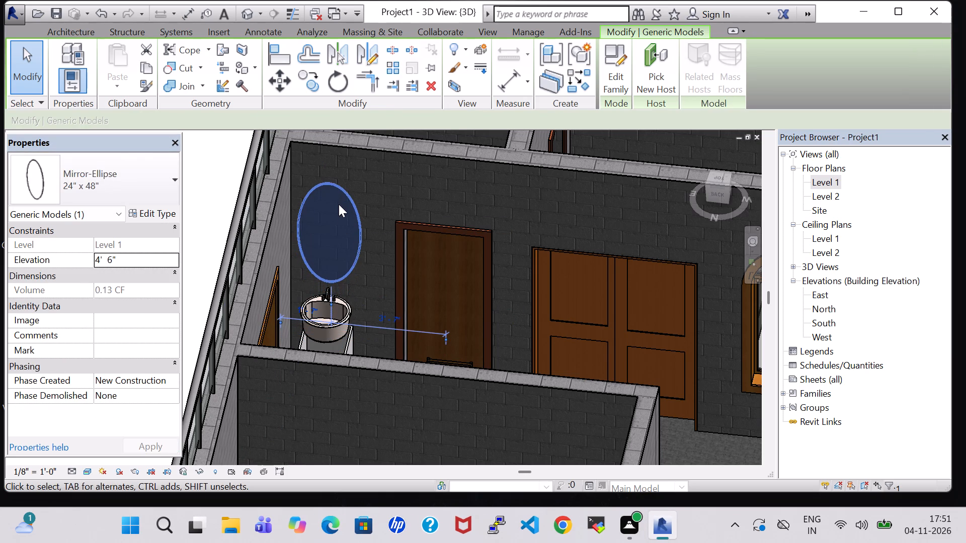
{"action": "left_click", "coordinate": [696, 438]}
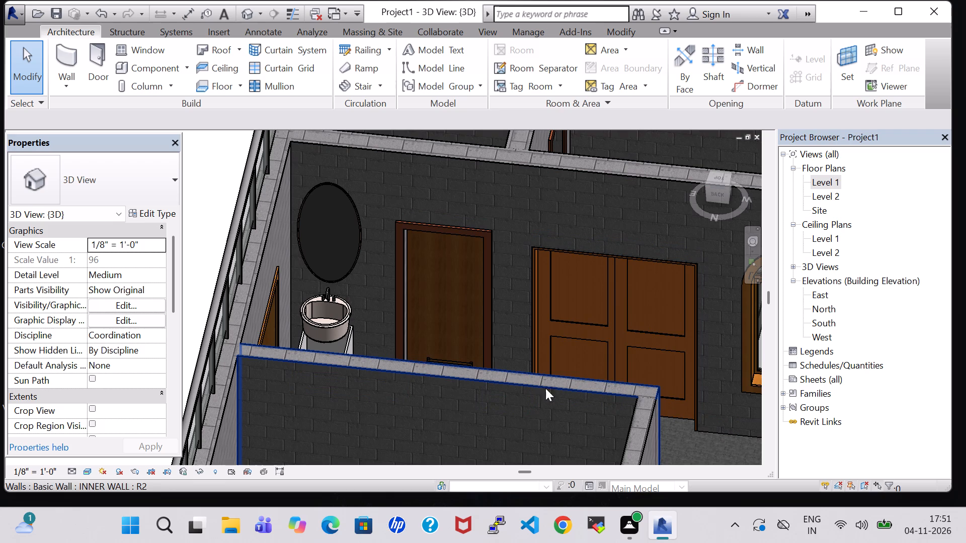
Examine from the side how the vanity sink sits over the drawer cabinet and below the mirror in 3D.
{"action": "middle_click_drag", "start_coordinate": [381, 324], "coordinate": [306, 288]}
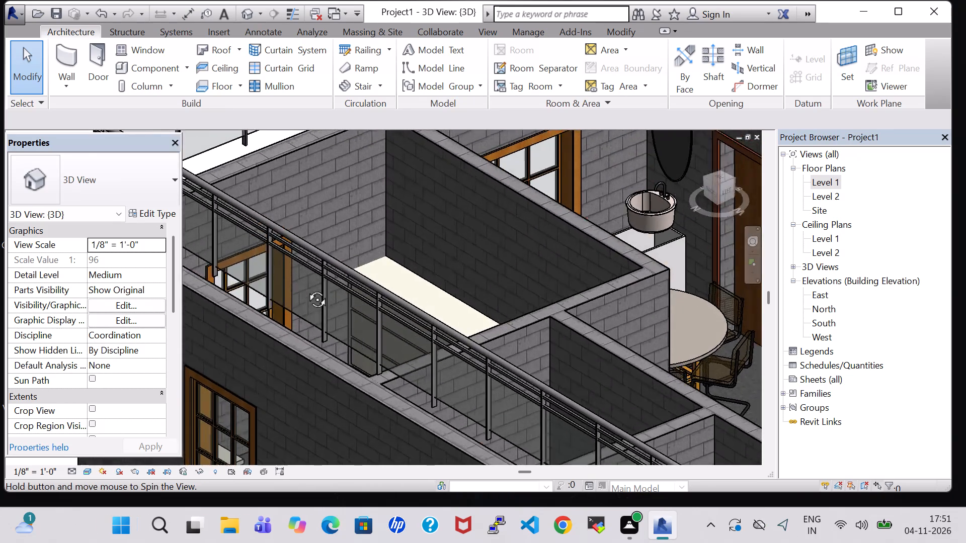
{"action": "middle_click_drag", "start_coordinate": [306, 288], "coordinate": [303, 324]}
{"action": "scroll", "coordinate": [699, 308], "scroll_direction": "up", "scroll_amount": 4}
{"action": "middle_click_drag", "start_coordinate": [721, 358], "coordinate": [663, 317]}
{"action": "middle_click_drag", "start_coordinate": [693, 279], "coordinate": [242, 451]}
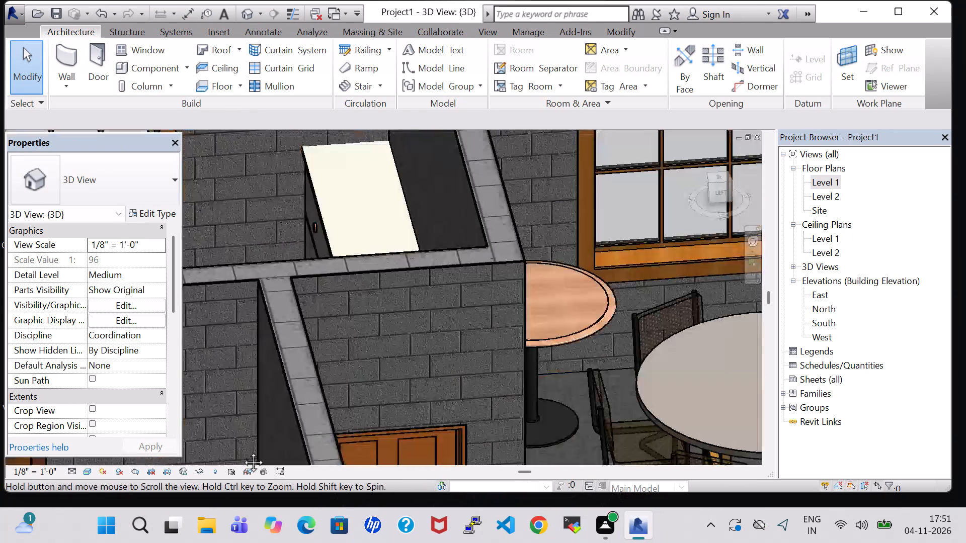
{"action": "middle_click_drag", "start_coordinate": [242, 451], "coordinate": [54, 512]}
{"action": "middle_click_drag", "start_coordinate": [595, 404], "coordinate": [590, 388]}
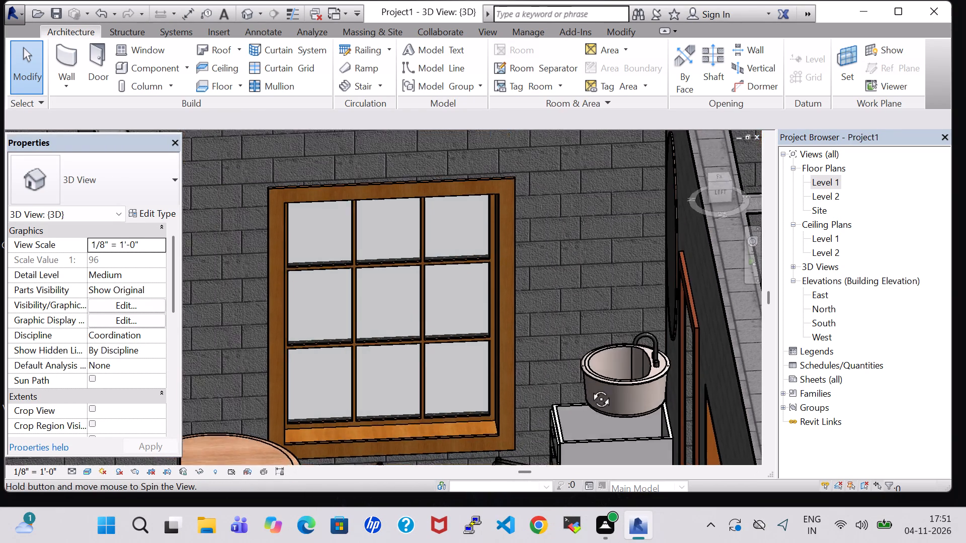
{"action": "middle_click_drag", "start_coordinate": [590, 388], "coordinate": [621, 389]}
{"action": "middle_click_drag", "start_coordinate": [534, 401], "coordinate": [572, 344]}
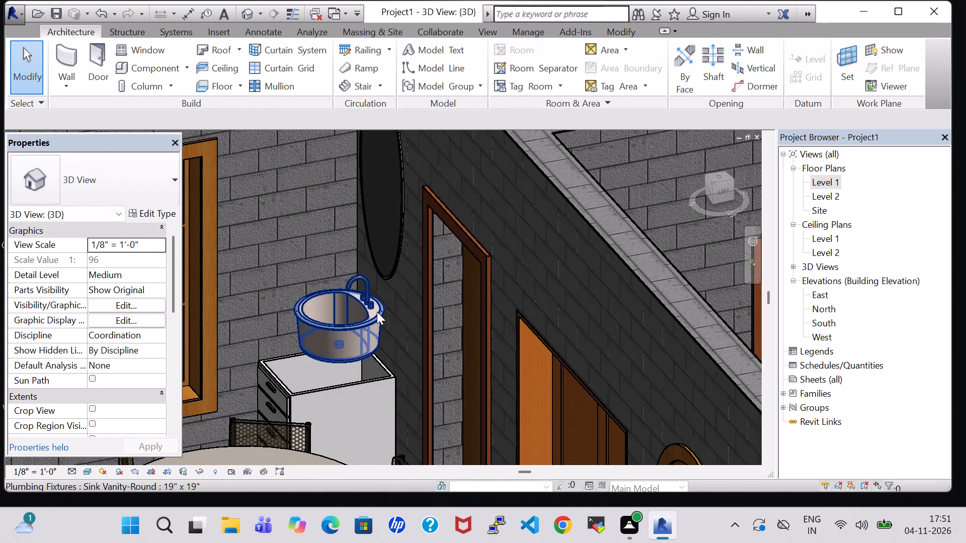
{"action": "middle_click_drag", "start_coordinate": [399, 359], "coordinate": [393, 346], "text": "shift"}
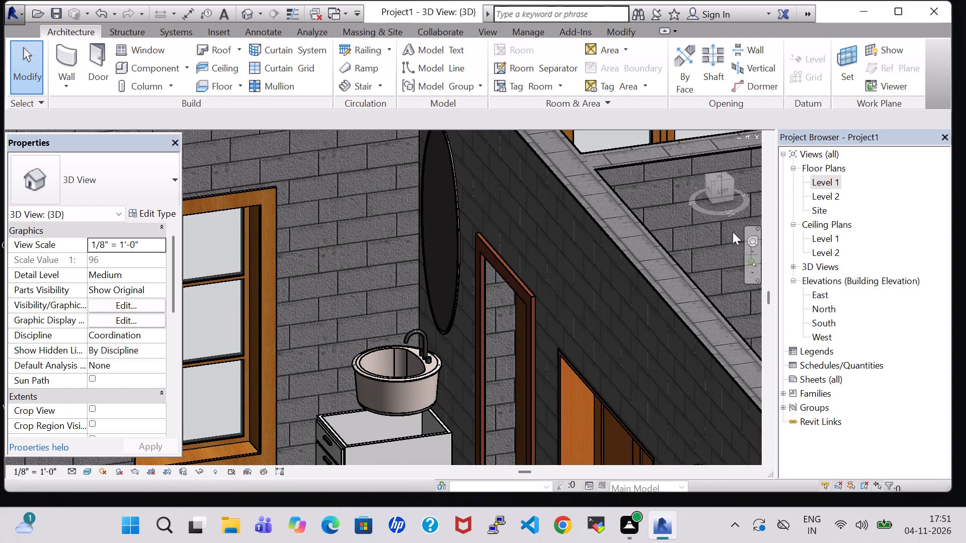
In the Level 1 plan, place a 36" diameter Table-Round in the Living Room corner between the kitchen wall and the front window.
{"action": "double_click", "coordinate": [831, 180]}
{"action": "scroll", "coordinate": [554, 247], "scroll_direction": "down", "scroll_amount": 4}
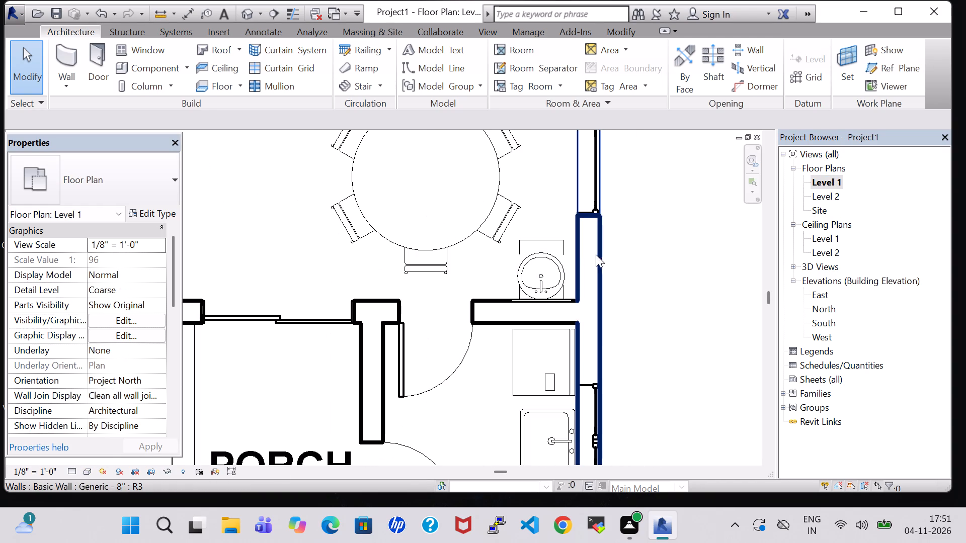
{"action": "scroll", "coordinate": [594, 254], "scroll_direction": "down", "scroll_amount": 3}
{"action": "middle_click_drag", "start_coordinate": [631, 240], "coordinate": [610, 252]}
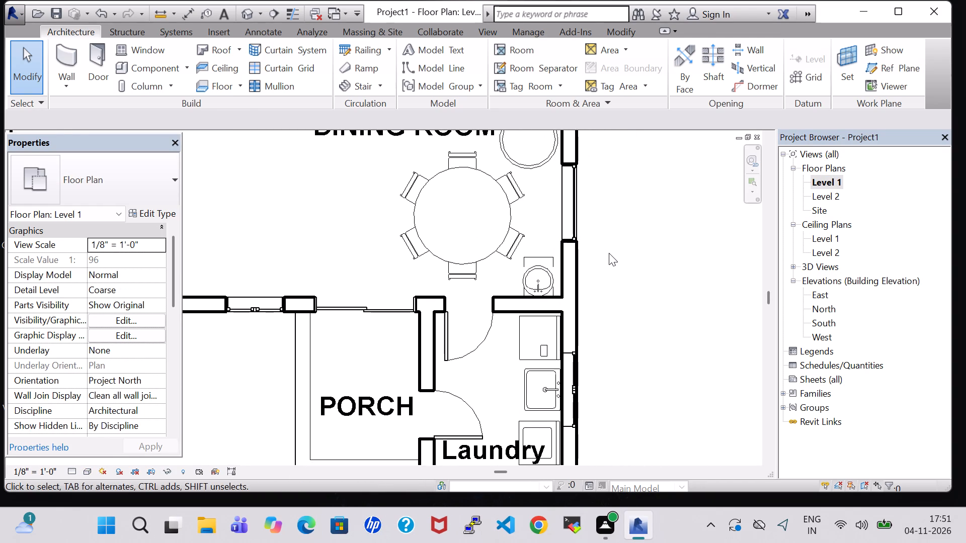
{"action": "scroll", "coordinate": [609, 253], "scroll_direction": "down", "scroll_amount": 5}
{"action": "middle_click_drag", "start_coordinate": [644, 208], "coordinate": [618, 250]}
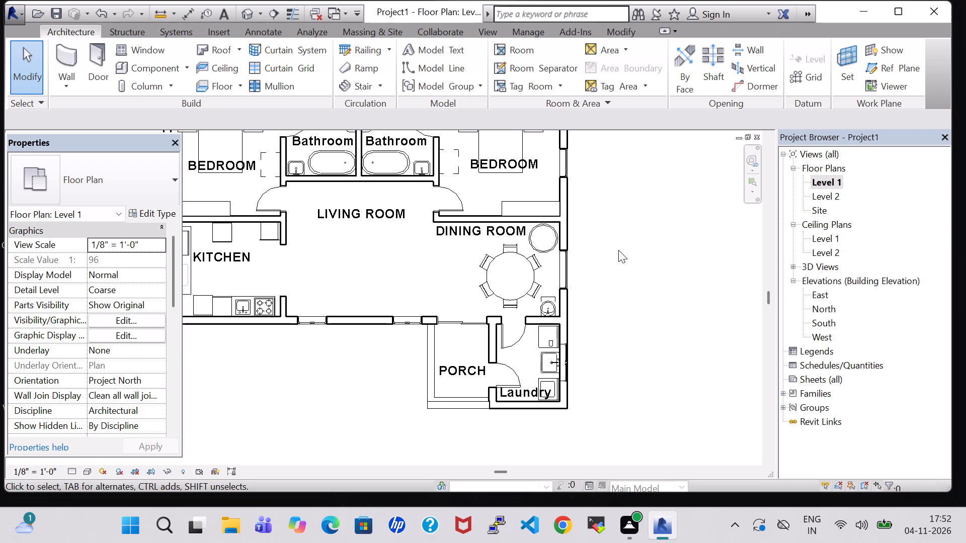
{"action": "middle_click_drag", "start_coordinate": [618, 250], "coordinate": [605, 282]}
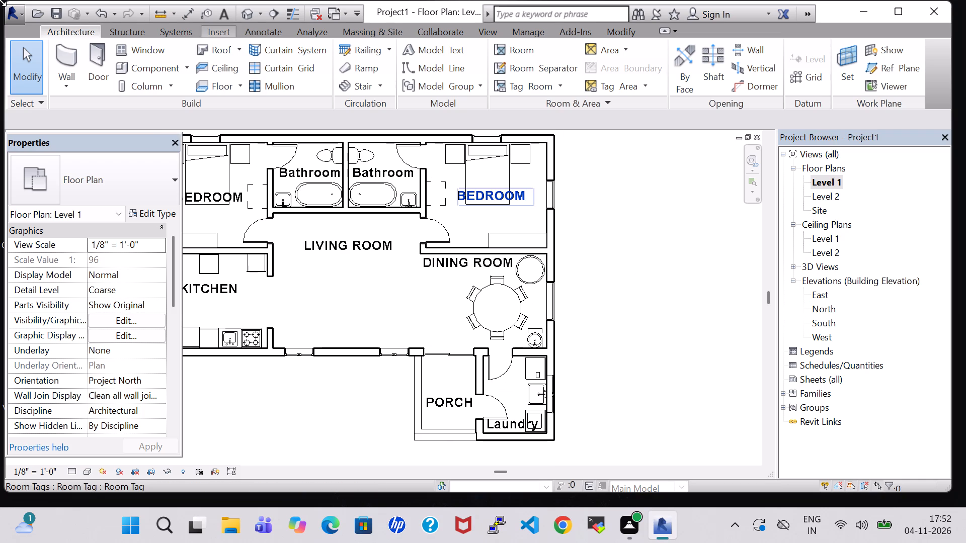
{"action": "left_click", "coordinate": [134, 64]}
{"action": "left_click", "coordinate": [626, 81]}
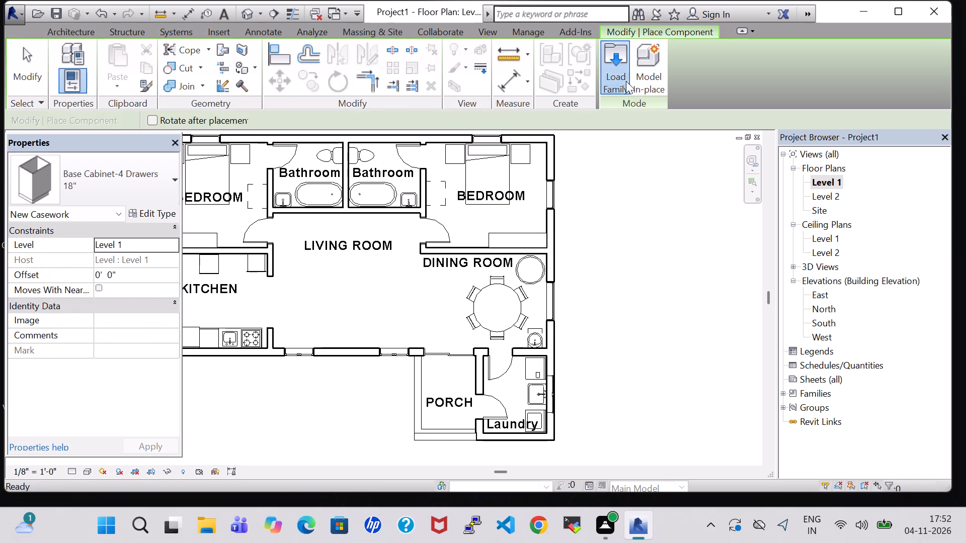
{"action": "left_click", "coordinate": [752, 87]}
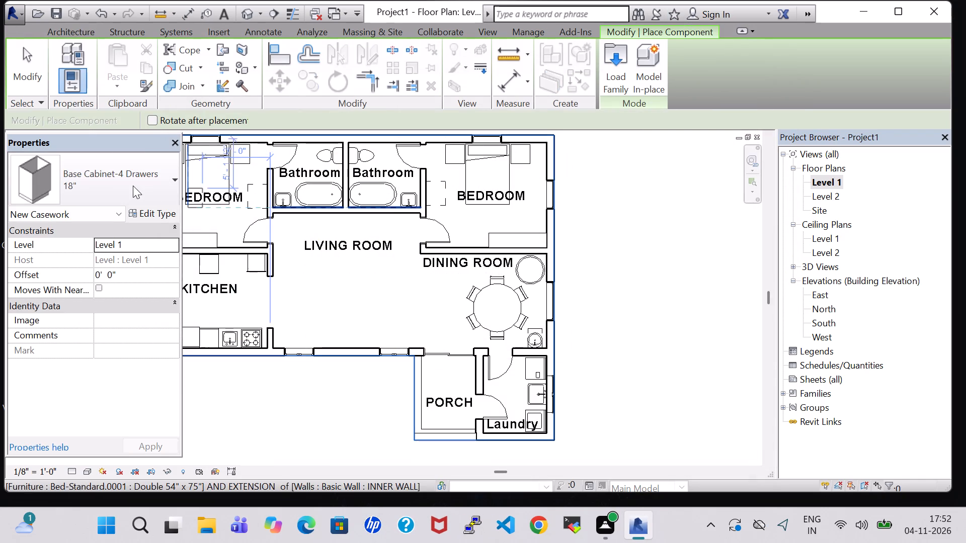
{"action": "left_click", "coordinate": [131, 185]}
{"action": "type", "text": "tab"}
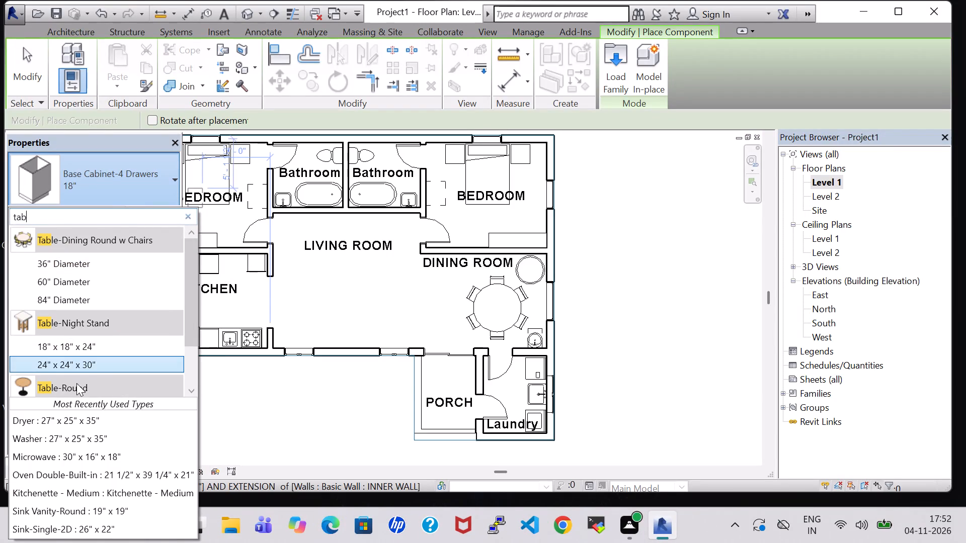
{"action": "scroll", "coordinate": [76, 383], "scroll_direction": "down", "scroll_amount": 1}
{"action": "left_click", "coordinate": [70, 377]}
{"action": "scroll", "coordinate": [286, 319], "scroll_direction": "up", "scroll_amount": 4}
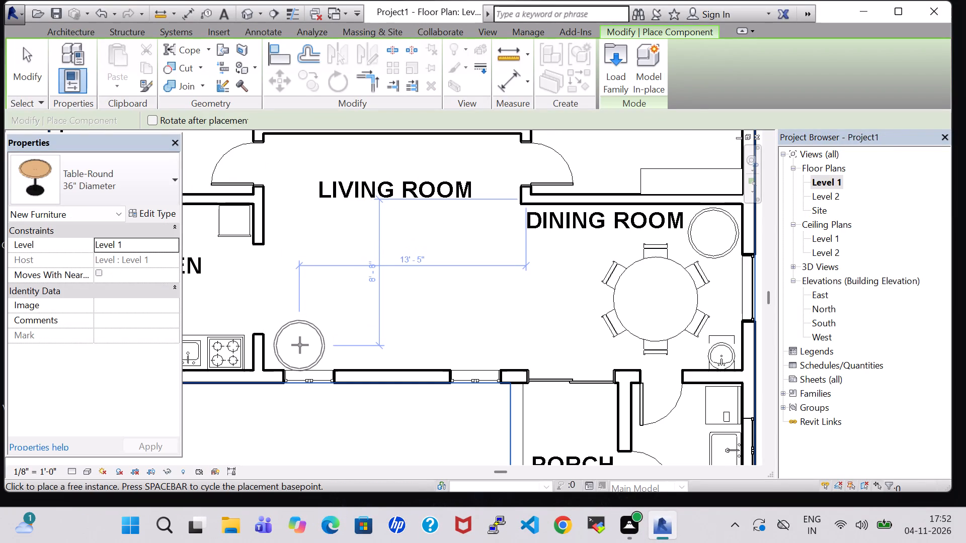
{"action": "left_click", "coordinate": [300, 345]}
{"action": "key", "text": "Escape"}
{"action": "key", "text": "Escape"}
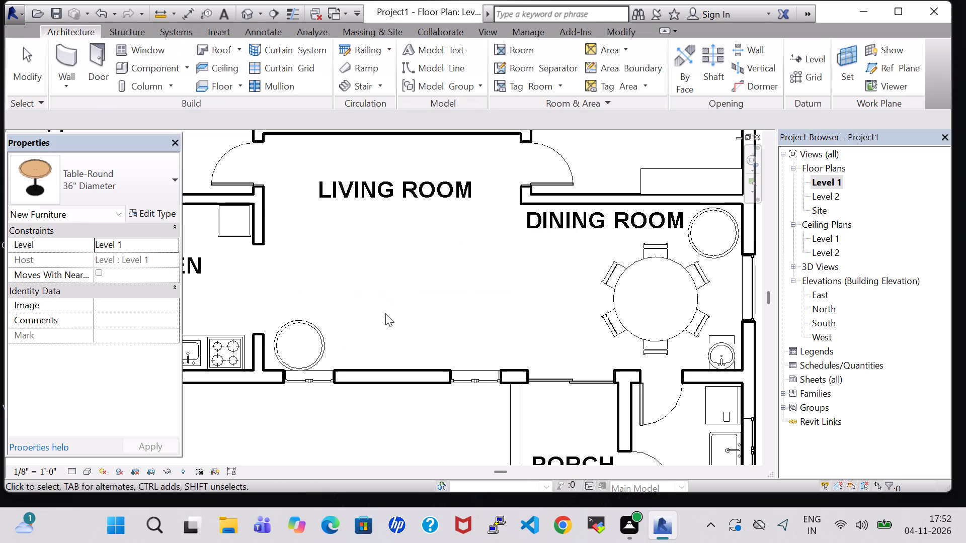
Extend the short wall between Kitchen and Living Room by about 9" toward the opening with a Generic - 8" wall.
{"action": "left_click", "coordinate": [72, 54]}
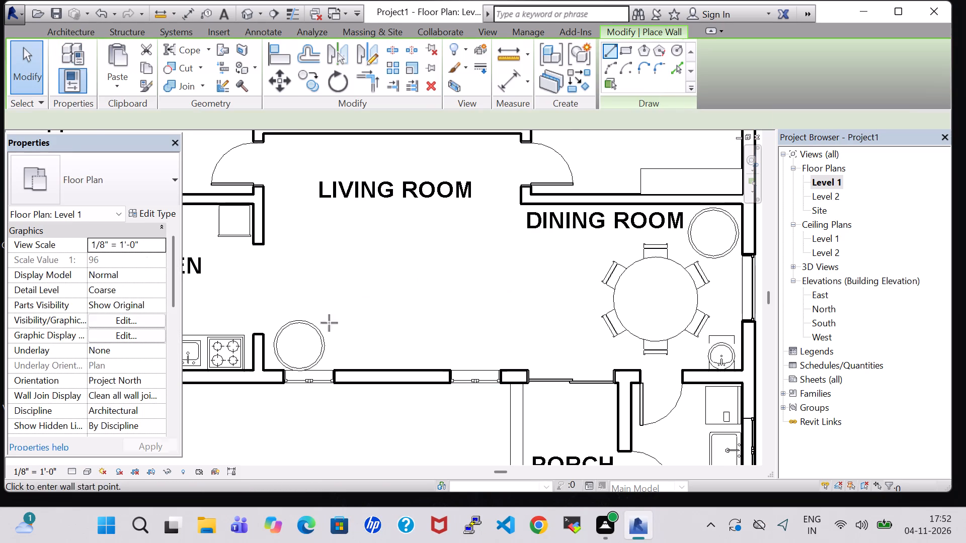
{"action": "left_click", "coordinate": [258, 334]}
{"action": "left_click", "coordinate": [261, 321]}
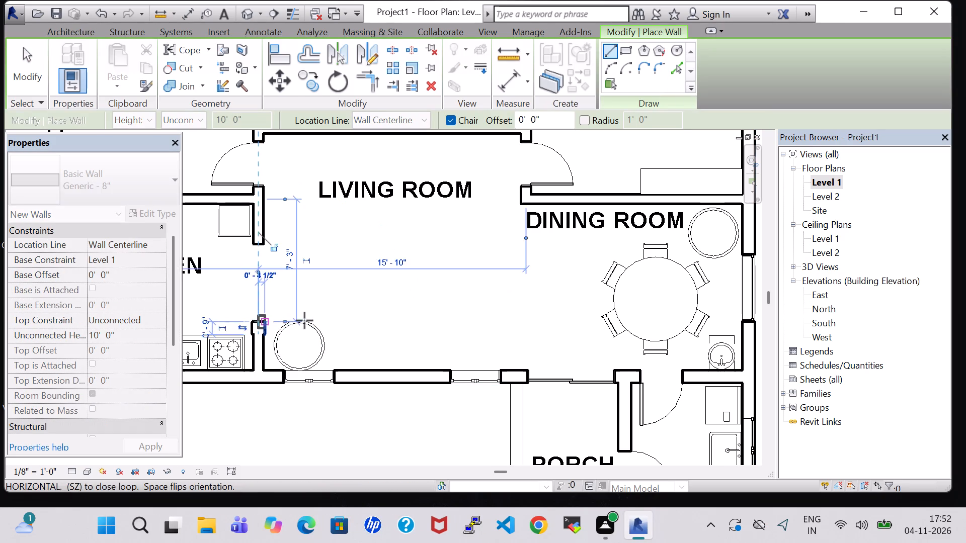
{"action": "key", "text": "Escape"}
{"action": "key", "text": "Escape"}
Change the new wall extension beside the kitchen opening to the INNER WALL type.
{"action": "left_click", "coordinate": [258, 324]}
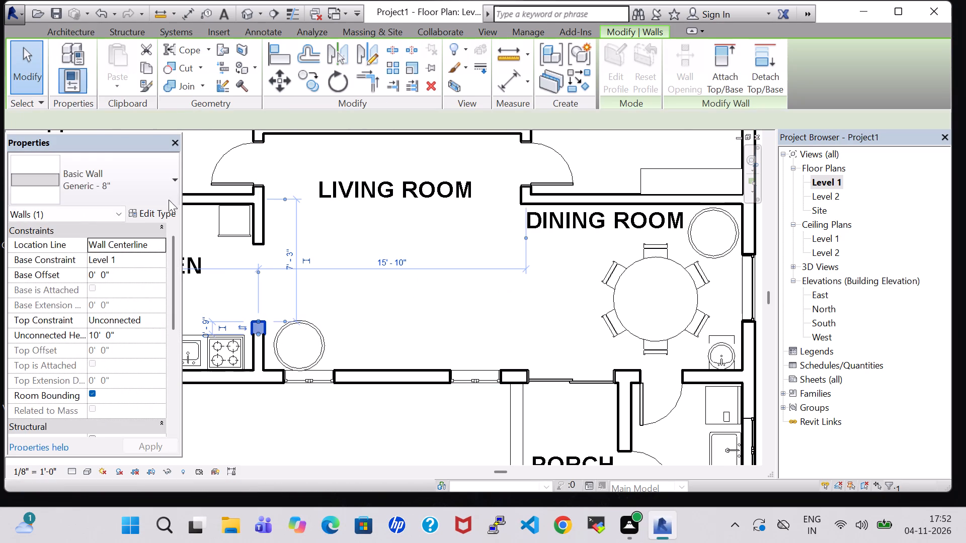
{"action": "left_click", "coordinate": [156, 194]}
{"action": "scroll", "coordinate": [82, 341], "scroll_direction": "up", "scroll_amount": 4}
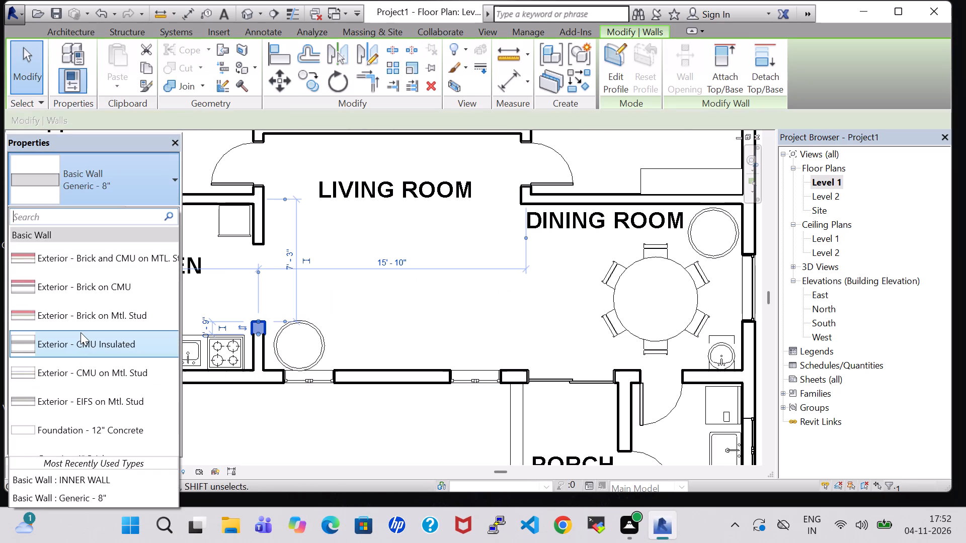
{"action": "key", "text": "i"}
{"action": "key", "text": "n"}
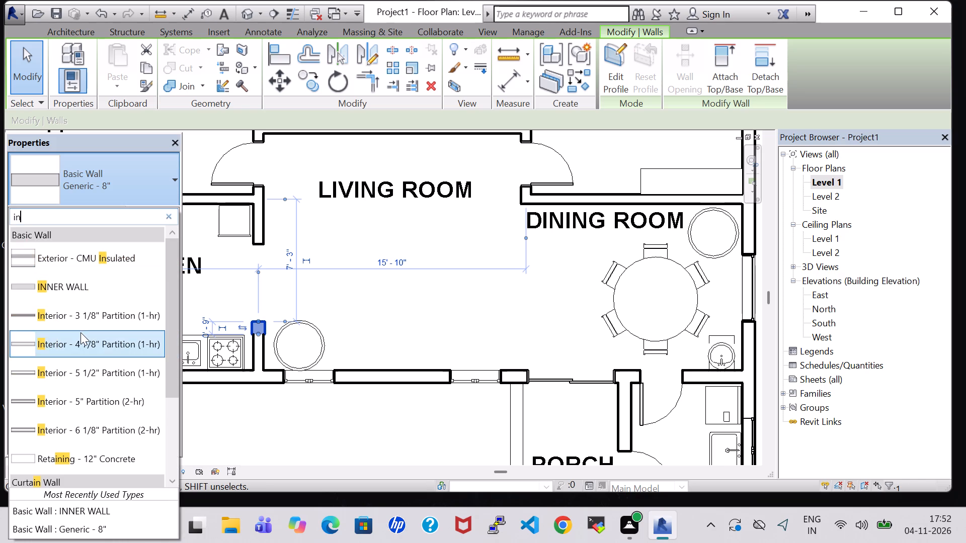
{"action": "left_click", "coordinate": [84, 289]}
{"action": "left_click", "coordinate": [401, 304]}
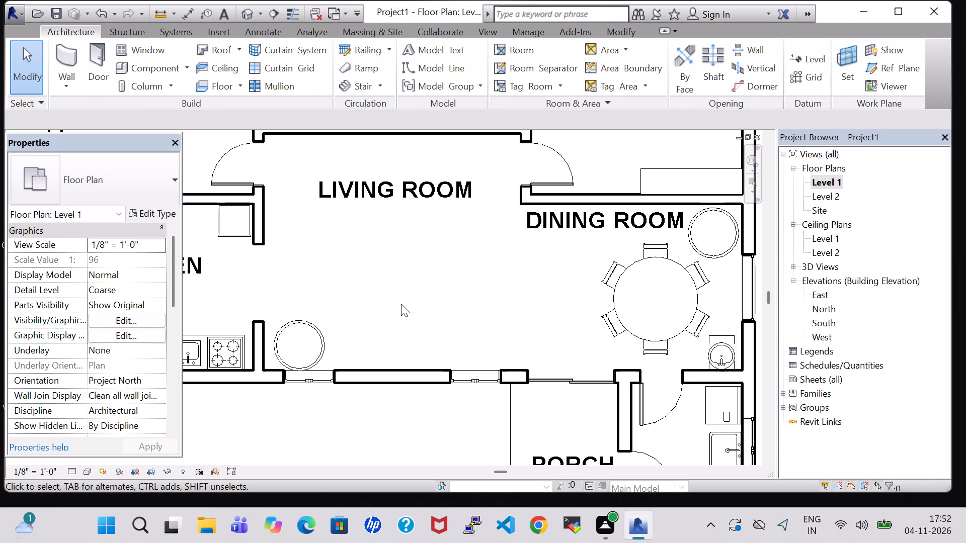
Nudge the Living Room round table about 2" toward the kitchen wall and about 2" away from the front window wall.
{"action": "left_click", "coordinate": [315, 325]}
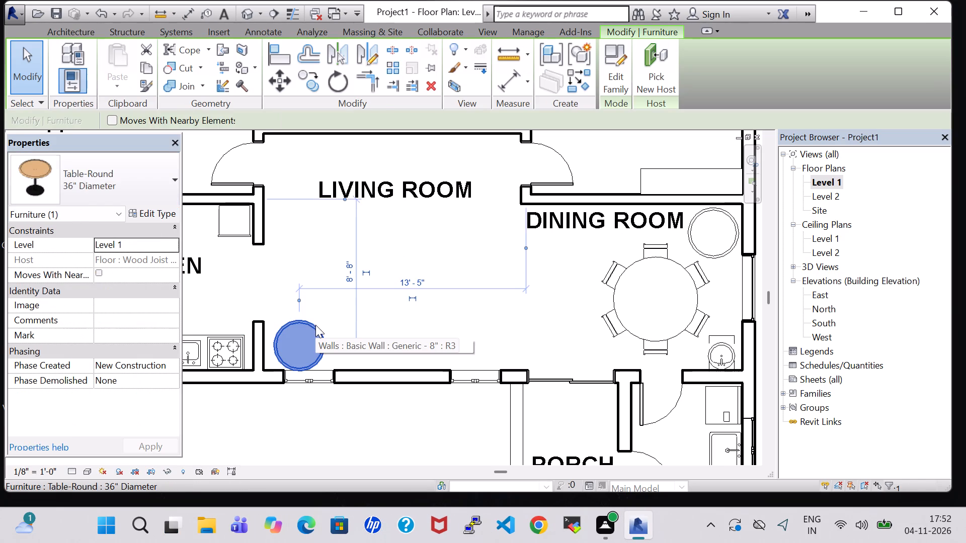
{"action": "key", "text": "Up"}
{"action": "key", "text": "Left"}
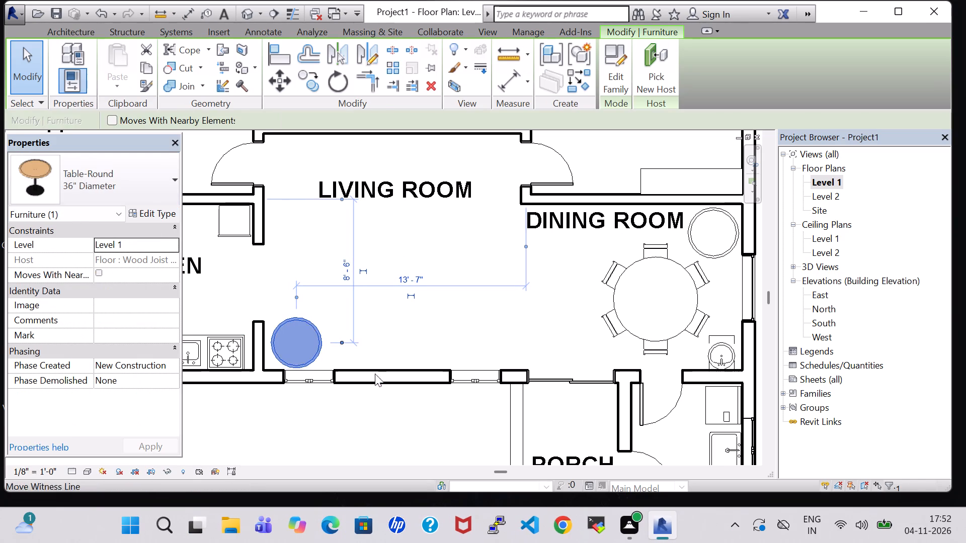
{"action": "left_click", "coordinate": [384, 413]}
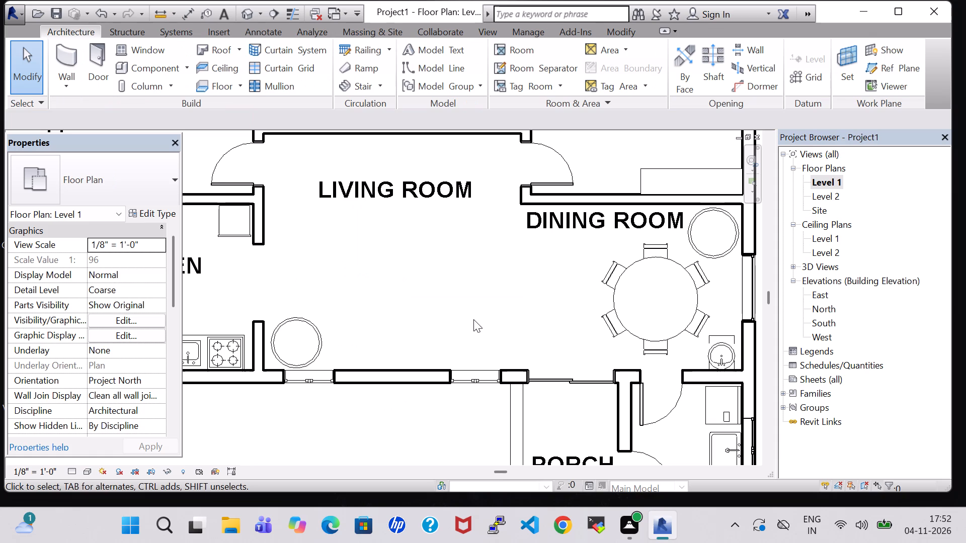
Look through the US Imperial family library and its Furniture folder for living room items to load.
{"action": "middle_click_drag", "start_coordinate": [473, 319], "coordinate": [448, 321]}
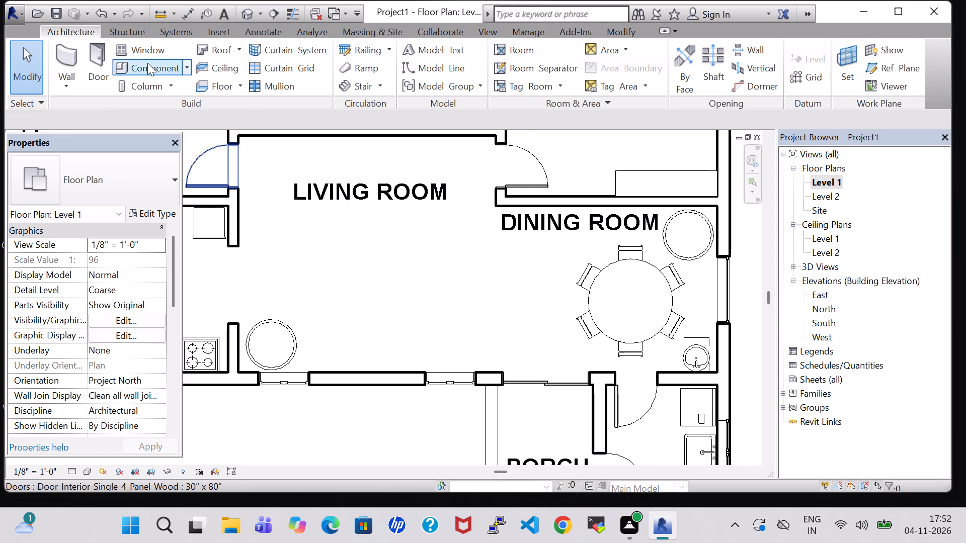
{"action": "left_click", "coordinate": [149, 69]}
{"action": "left_click", "coordinate": [615, 72]}
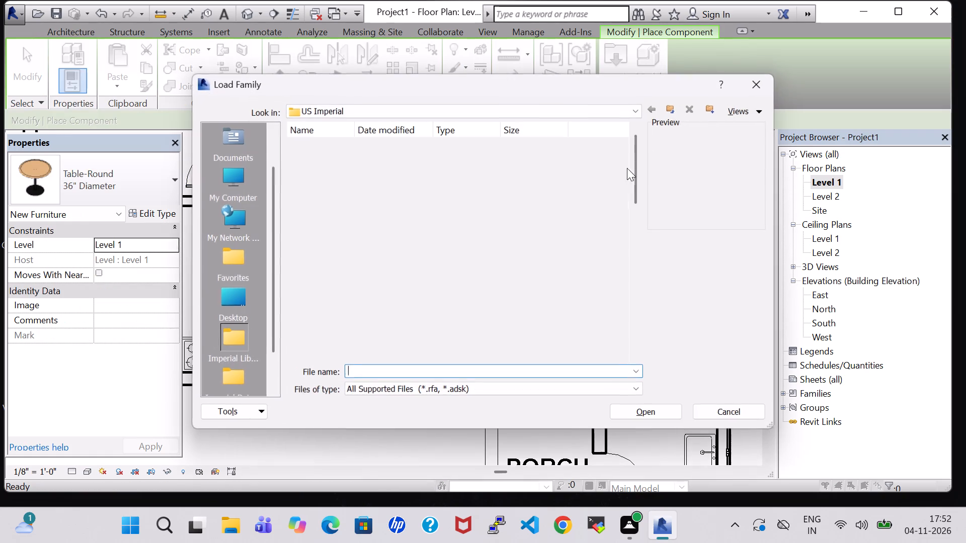
{"action": "scroll", "coordinate": [613, 215], "scroll_direction": "down", "scroll_amount": 1}
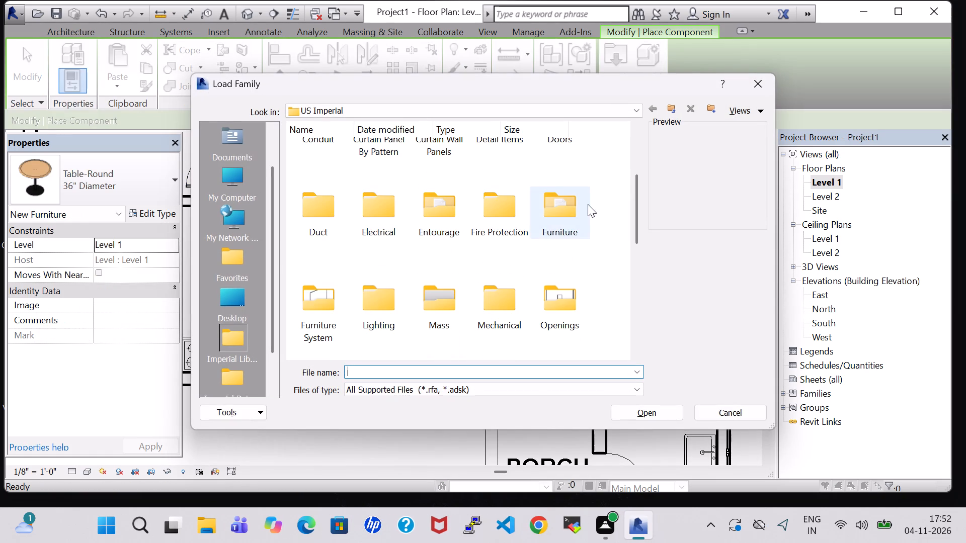
{"action": "double_click", "coordinate": [556, 207]}
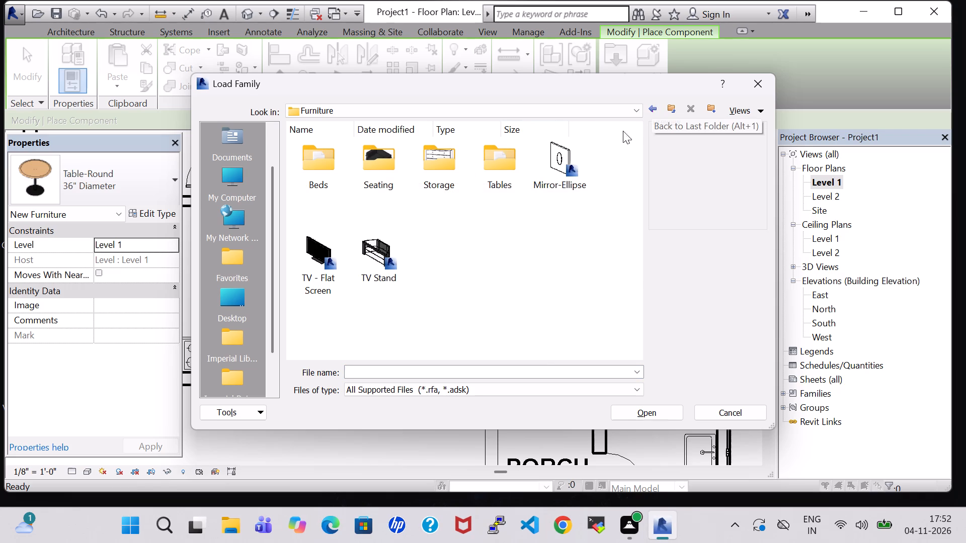
{"action": "left_click", "coordinate": [650, 107]}
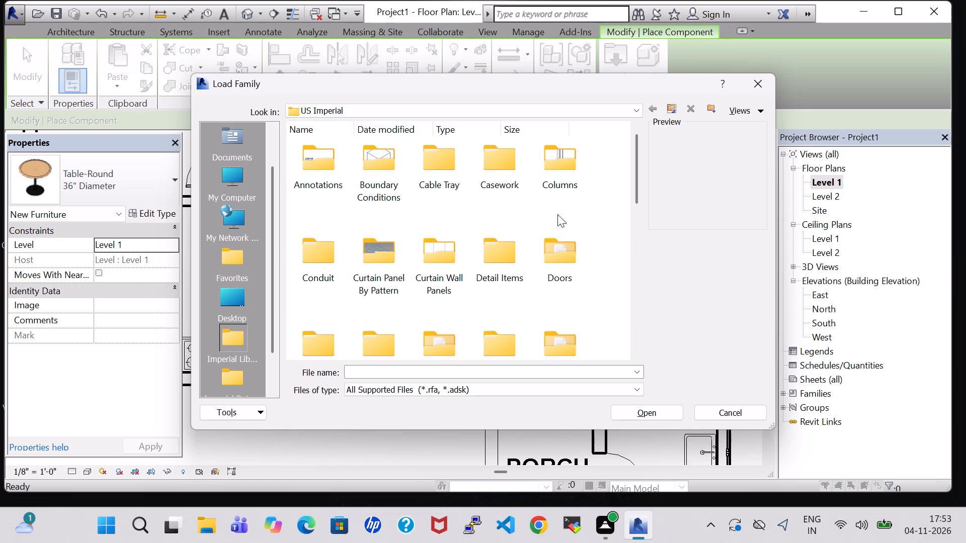
{"action": "scroll", "coordinate": [560, 208], "scroll_direction": "down", "scroll_amount": 1}
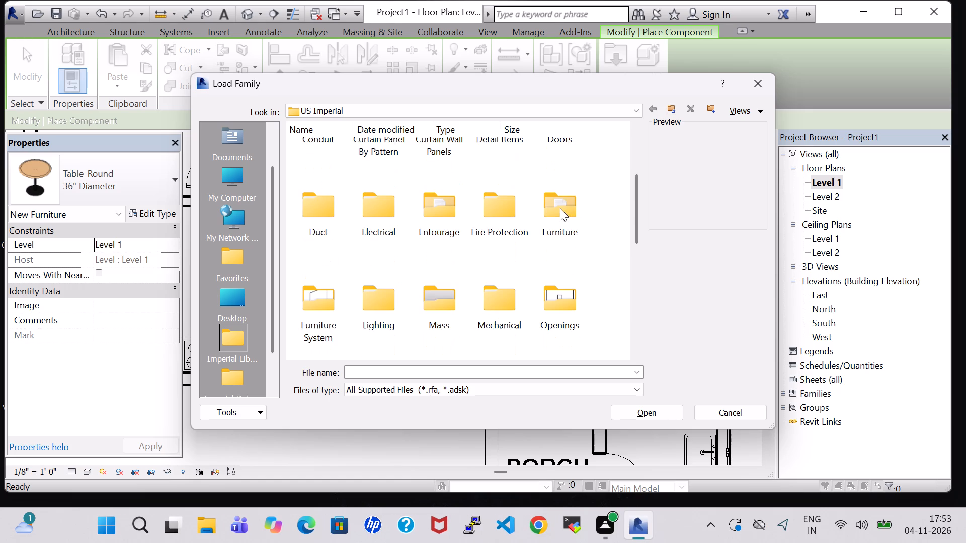
{"action": "scroll", "coordinate": [375, 240], "scroll_direction": "down", "scroll_amount": 1}
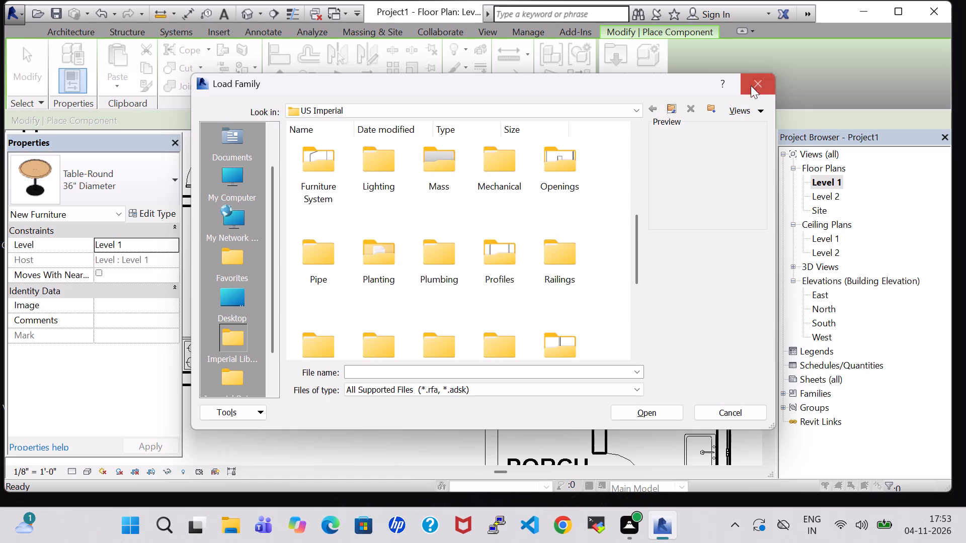
{"action": "left_click", "coordinate": [752, 83]}
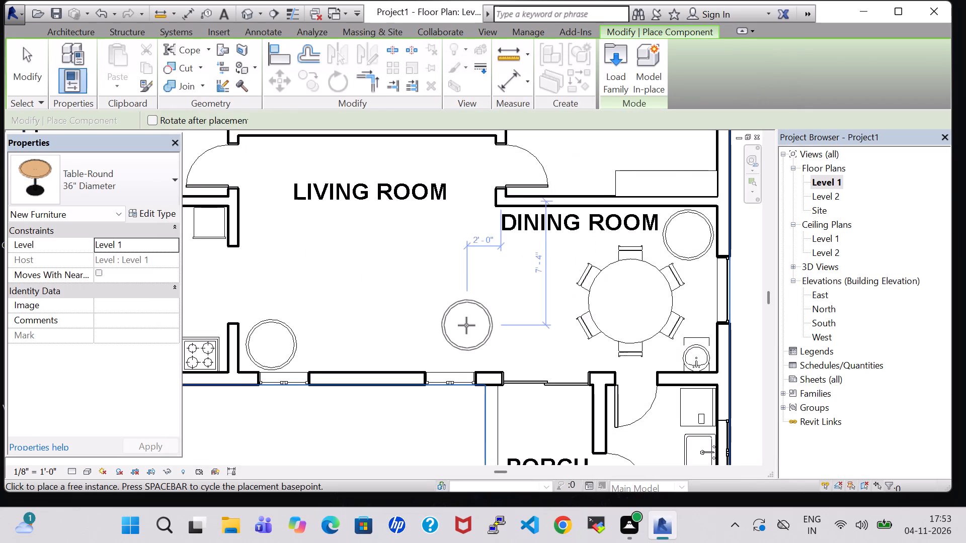
{"action": "key", "text": "Escape"}
{"action": "key", "text": "Escape"}
{"action": "key", "text": "Escape"}
Load the TV Stand furniture family and place it, rotated 180°, against the Living Room front wall between the two windows.
{"action": "scroll", "coordinate": [466, 325], "scroll_direction": "down", "scroll_amount": 2}
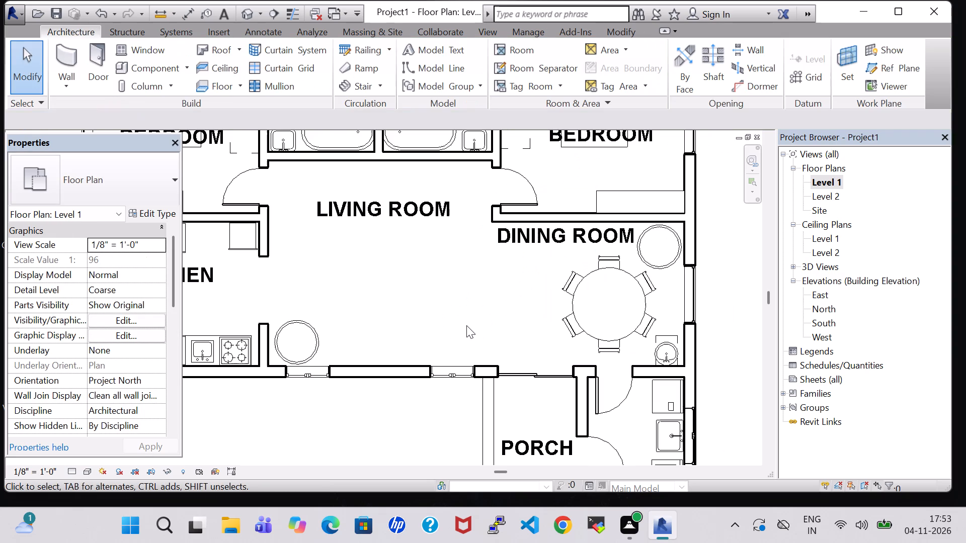
{"action": "left_click", "coordinate": [180, 65]}
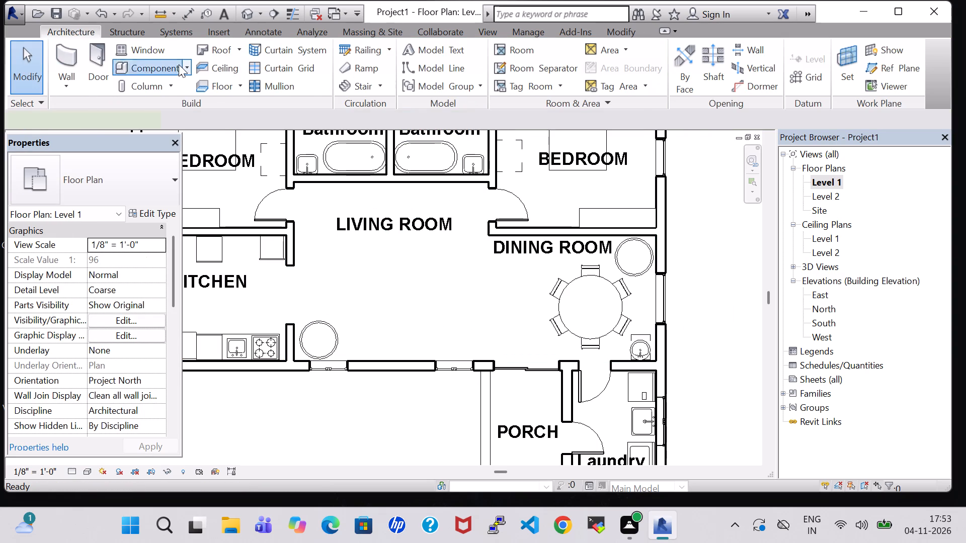
{"action": "left_click", "coordinate": [616, 63]}
{"action": "scroll", "coordinate": [446, 233], "scroll_direction": "down", "scroll_amount": 1}
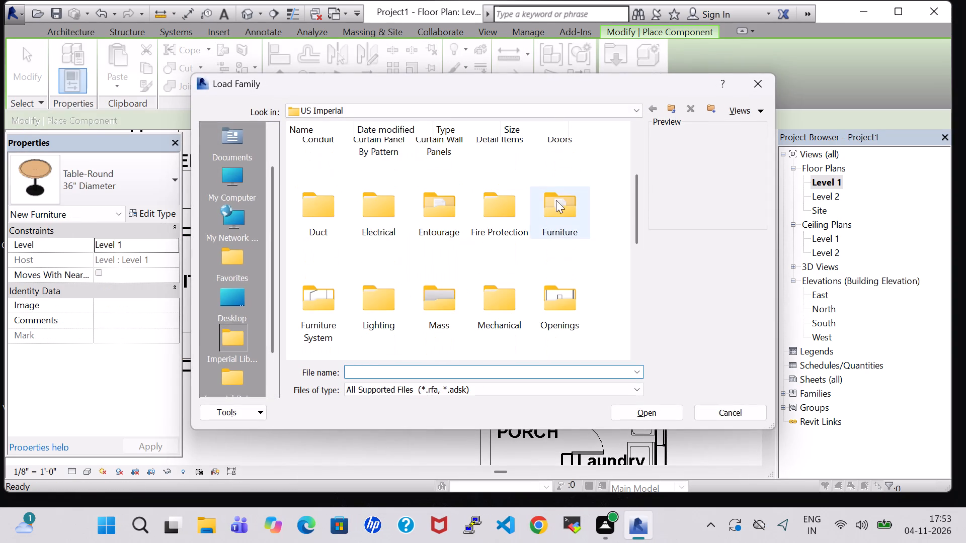
{"action": "double_click", "coordinate": [564, 199]}
{"action": "left_click", "coordinate": [386, 260]}
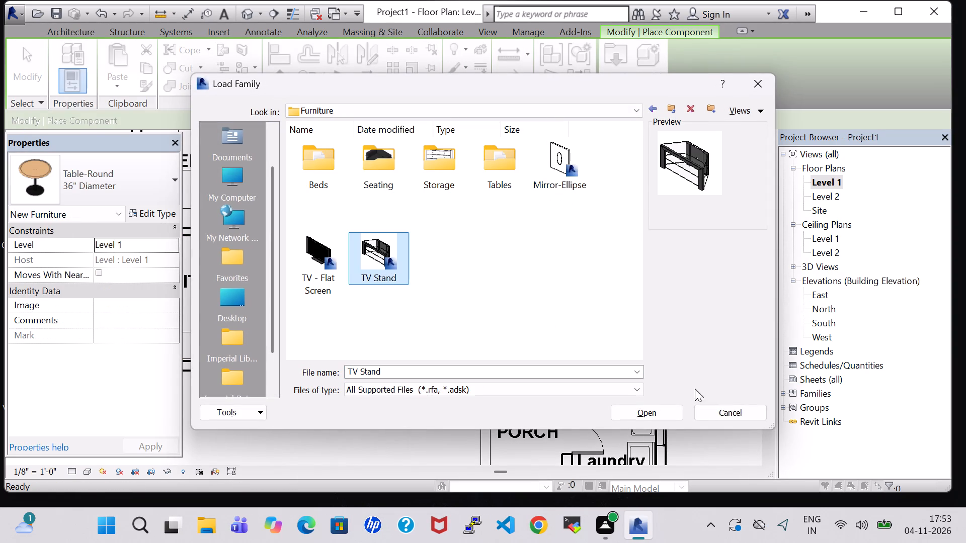
{"action": "left_click", "coordinate": [672, 408]}
{"action": "scroll", "coordinate": [404, 316], "scroll_direction": "up", "scroll_amount": 5}
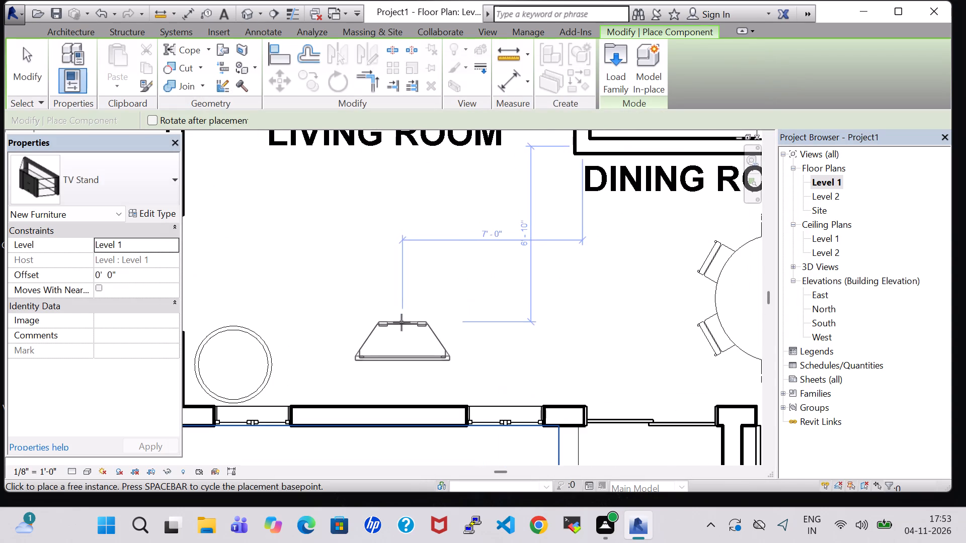
{"action": "key", "text": "space"}
{"action": "key", "text": "space"}
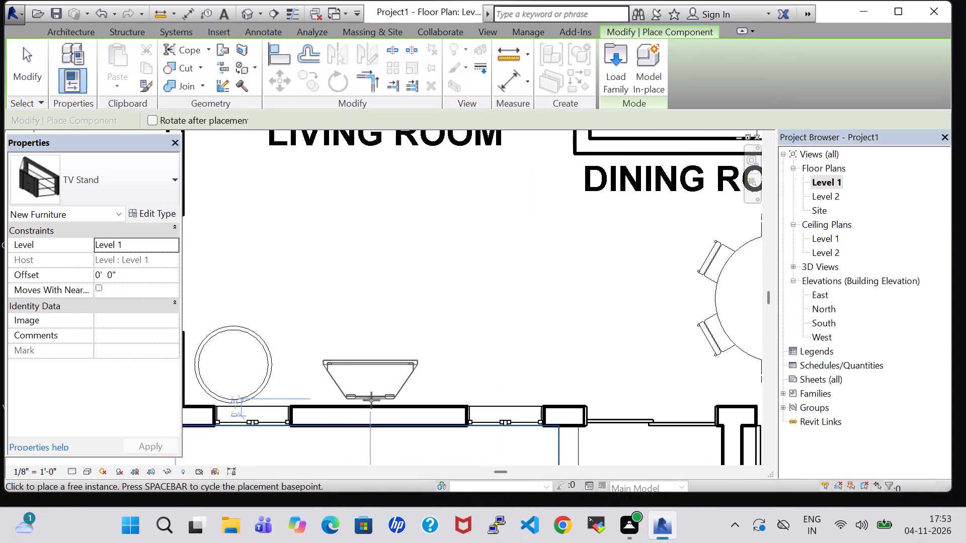
{"action": "left_click", "coordinate": [372, 402]}
{"action": "key", "text": "Escape"}
{"action": "key", "text": "Escape"}
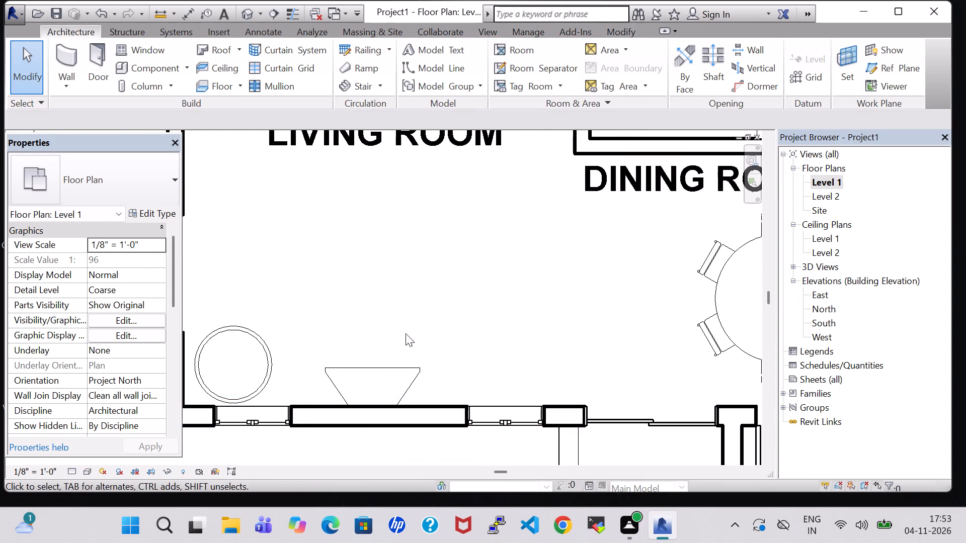
Nudge the TV Stand slightly away from the Living Room front wall.
{"action": "left_click", "coordinate": [393, 368]}
{"action": "key", "text": "Up"}
{"action": "key", "text": "Down"}
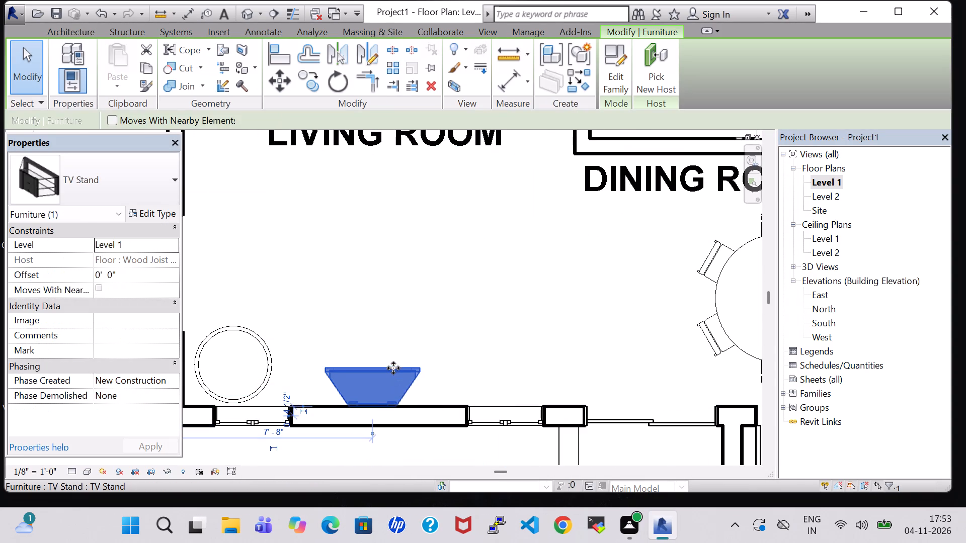
{"action": "key", "text": "Up"}
{"action": "left_click", "coordinate": [502, 300]}
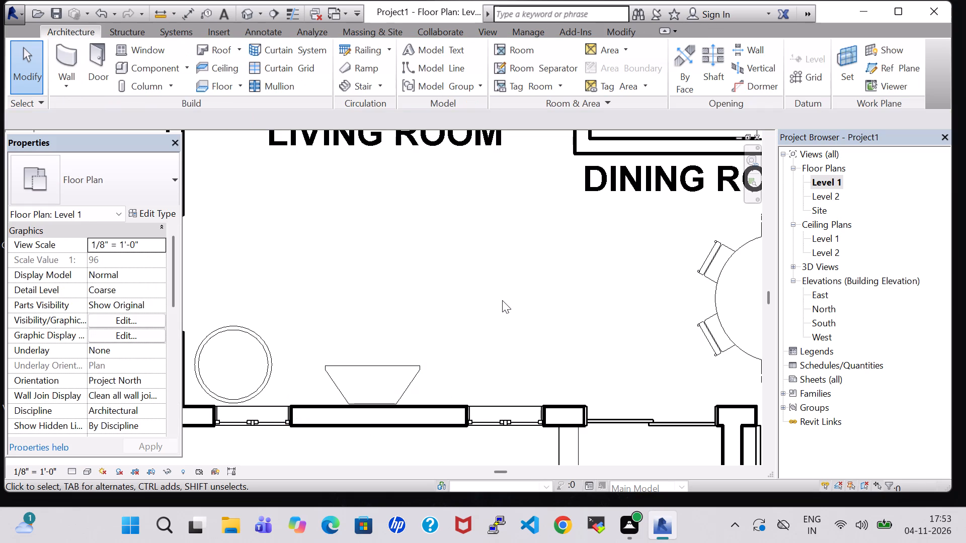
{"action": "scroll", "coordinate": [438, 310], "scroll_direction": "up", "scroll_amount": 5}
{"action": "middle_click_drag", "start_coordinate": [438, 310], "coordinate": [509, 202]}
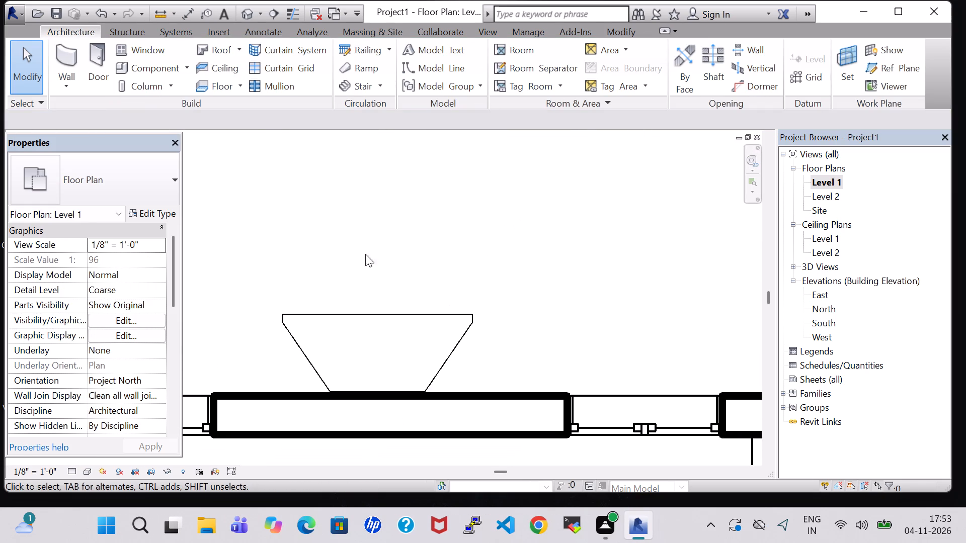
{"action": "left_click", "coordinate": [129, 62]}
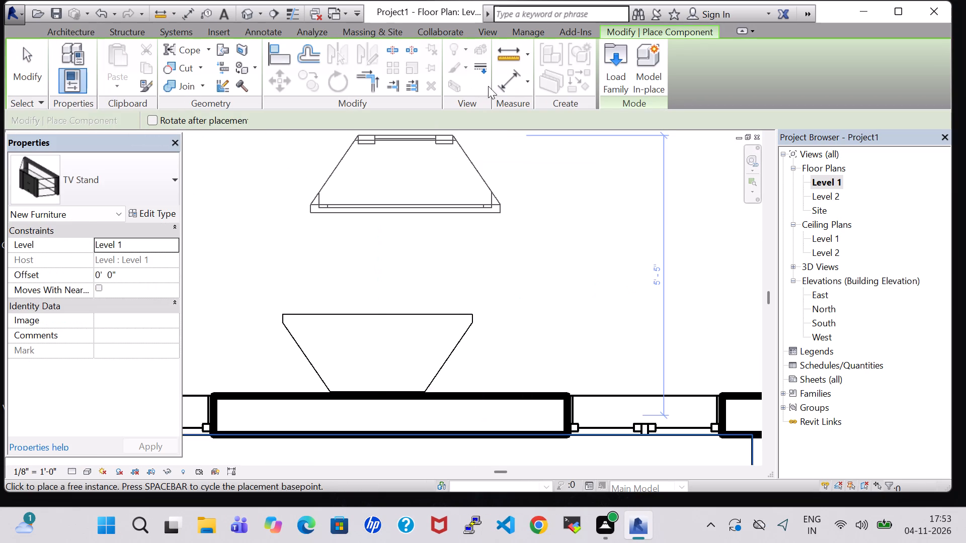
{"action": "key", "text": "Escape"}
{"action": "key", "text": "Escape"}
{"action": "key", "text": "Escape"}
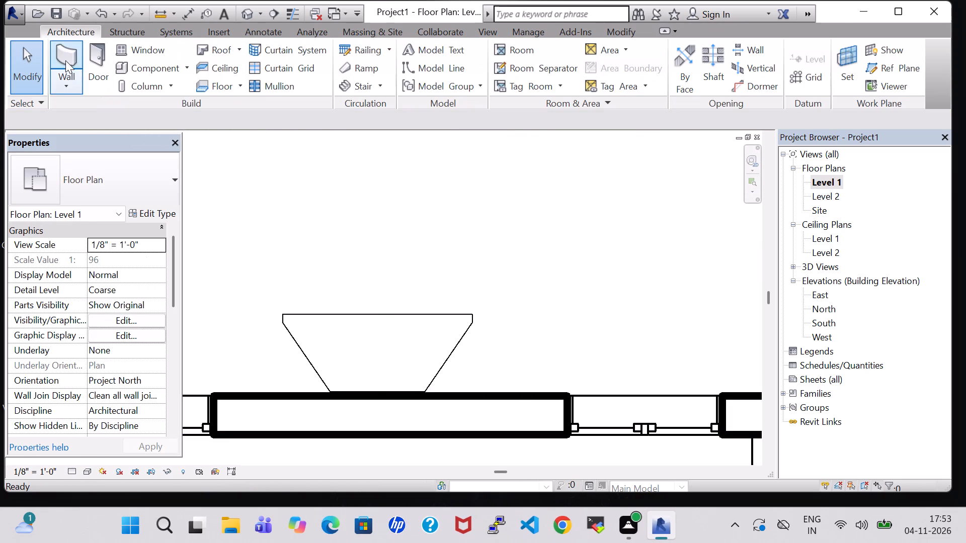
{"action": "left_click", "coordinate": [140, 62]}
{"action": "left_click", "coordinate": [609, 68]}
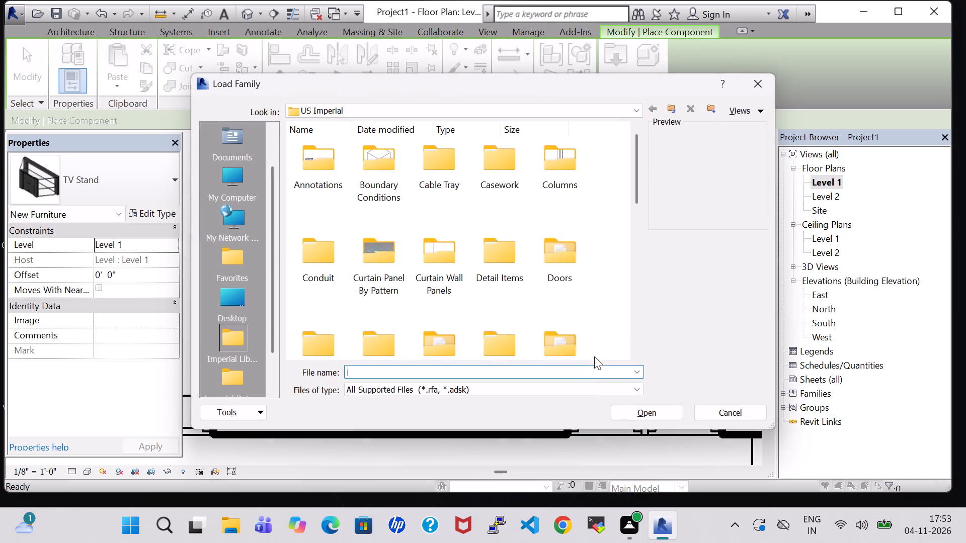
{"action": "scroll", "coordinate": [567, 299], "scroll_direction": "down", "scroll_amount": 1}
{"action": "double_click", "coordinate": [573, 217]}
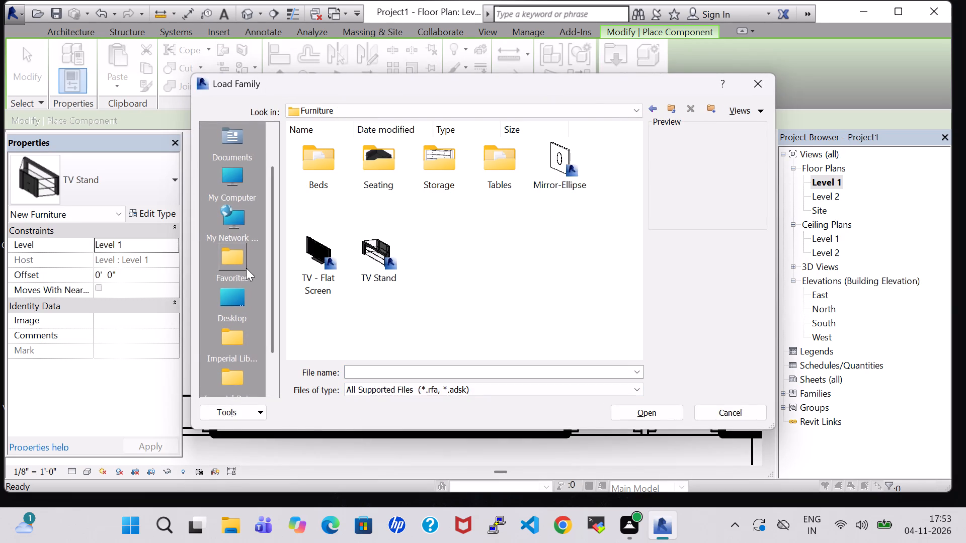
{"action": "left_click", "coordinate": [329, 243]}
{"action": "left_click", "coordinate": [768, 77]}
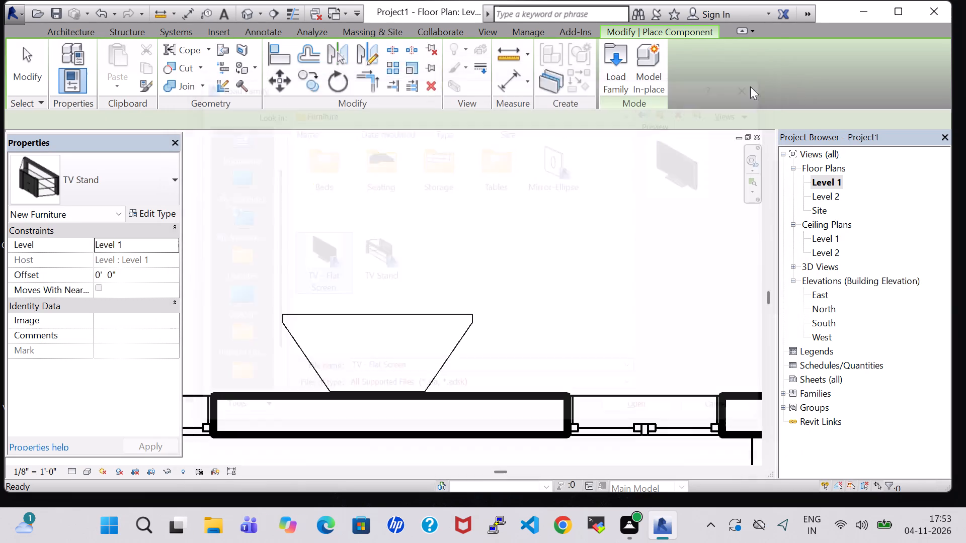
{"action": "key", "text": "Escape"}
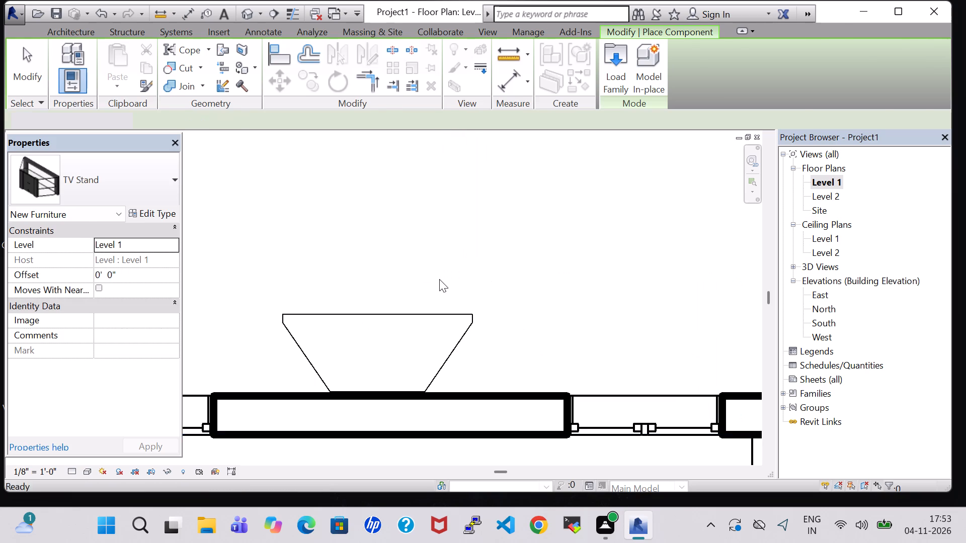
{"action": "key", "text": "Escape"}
Load the TV - Flat Screen family and place a 32" instance, rotated 180°, at the wall-side edge of the TV Stand.
{"action": "left_click", "coordinate": [141, 69]}
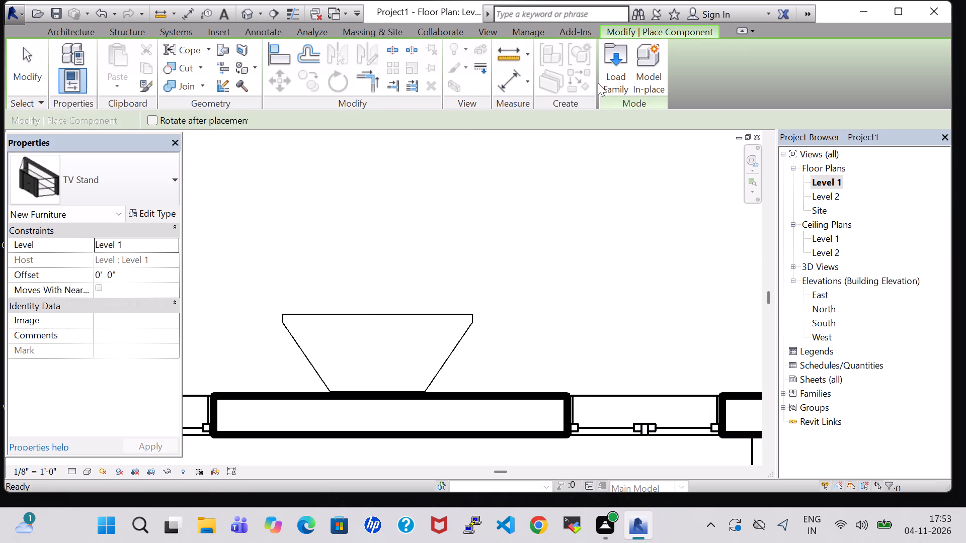
{"action": "left_click", "coordinate": [607, 83]}
{"action": "scroll", "coordinate": [493, 259], "scroll_direction": "down", "scroll_amount": 1}
{"action": "double_click", "coordinate": [543, 214]}
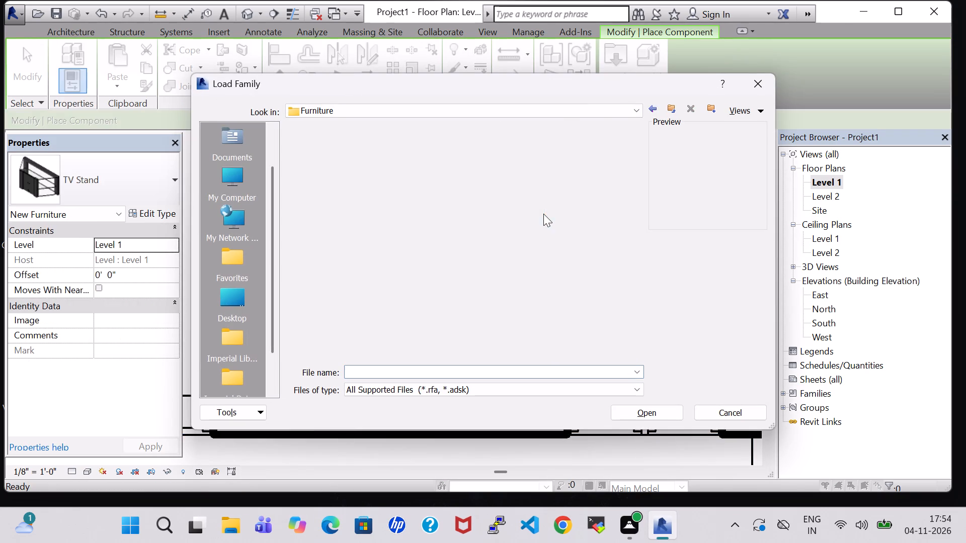
{"action": "left_click", "coordinate": [329, 249]}
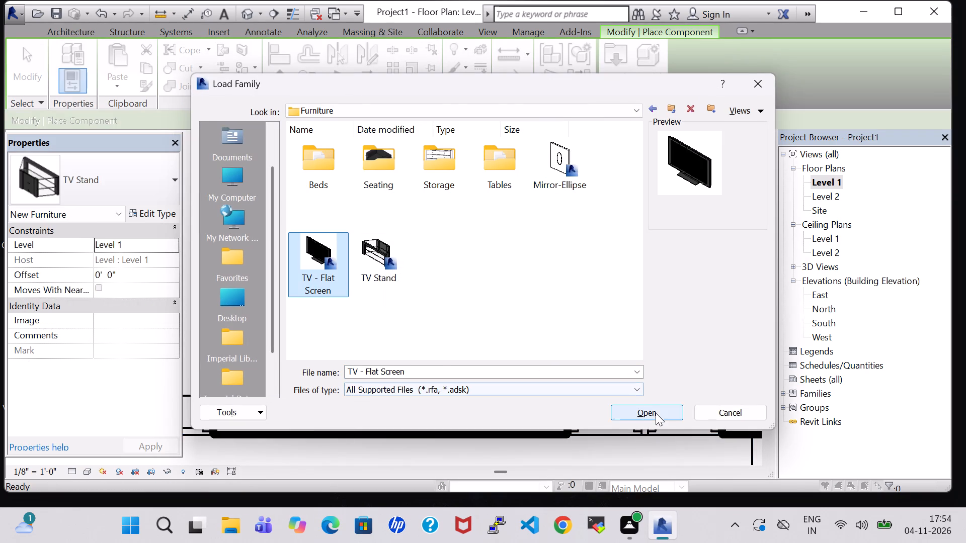
{"action": "left_click", "coordinate": [660, 414]}
{"action": "key", "text": "space"}
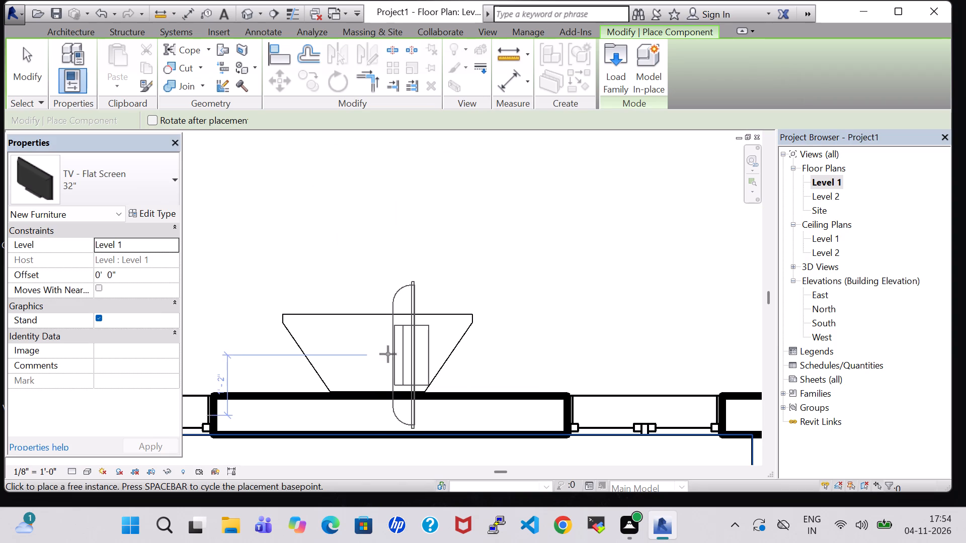
{"action": "key", "text": "space"}
{"action": "scroll", "coordinate": [361, 369], "scroll_direction": "up", "scroll_amount": 5}
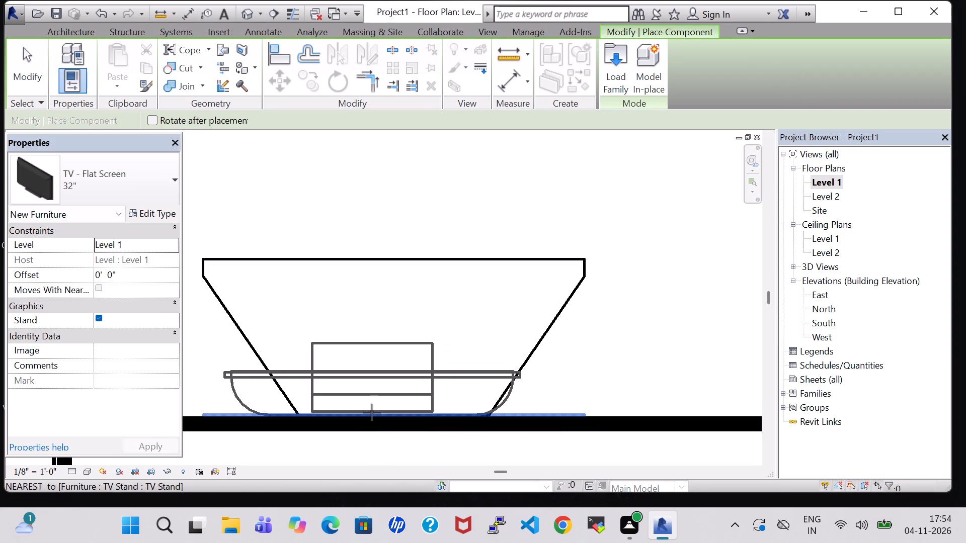
{"action": "left_click", "coordinate": [371, 414]}
{"action": "key", "text": "Escape"}
{"action": "key", "text": "Escape"}
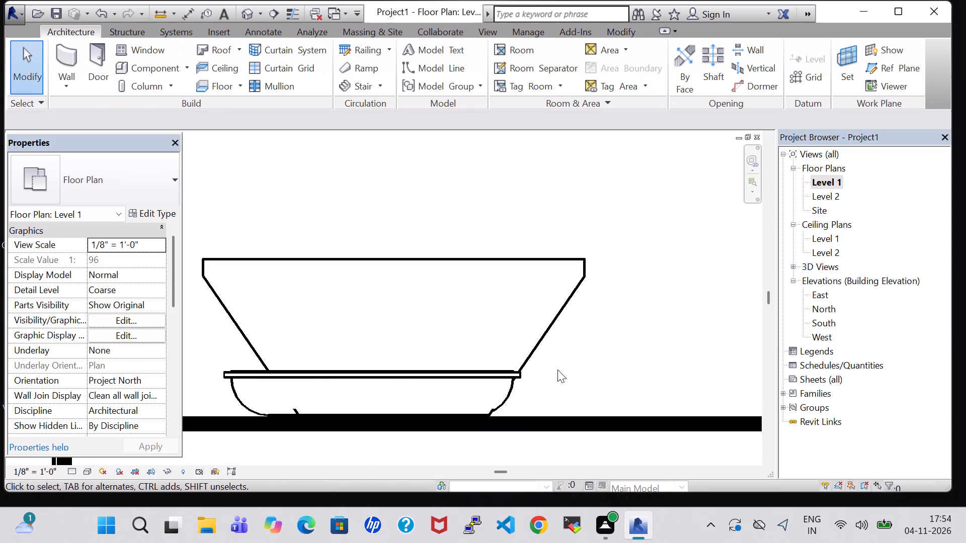
Set the flat screen TV's offset from Level 1 to 3' 0".
{"action": "left_click", "coordinate": [356, 374]}
{"action": "left_click", "coordinate": [96, 270]}
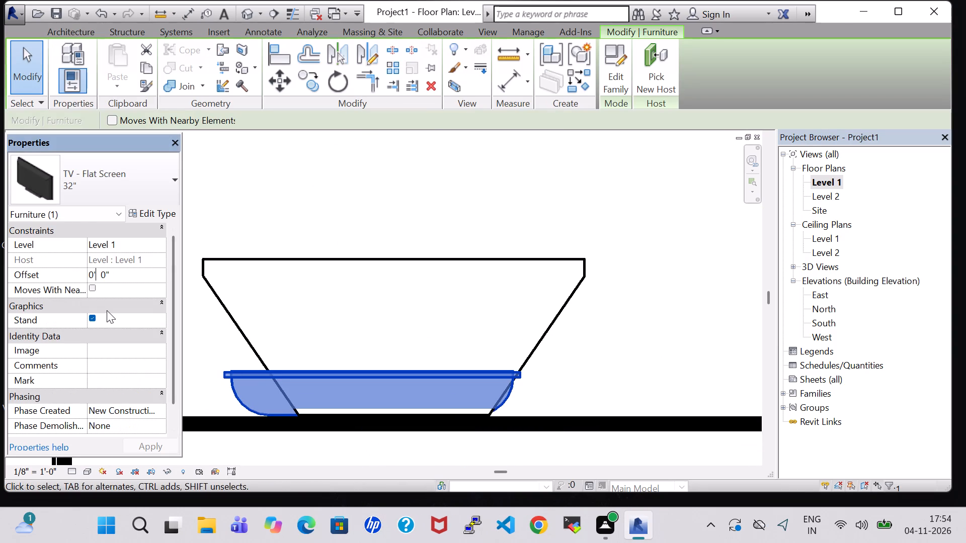
{"action": "key", "text": "Left"}
{"action": "key", "text": "BackSpace"}
{"action": "key", "text": "3"}
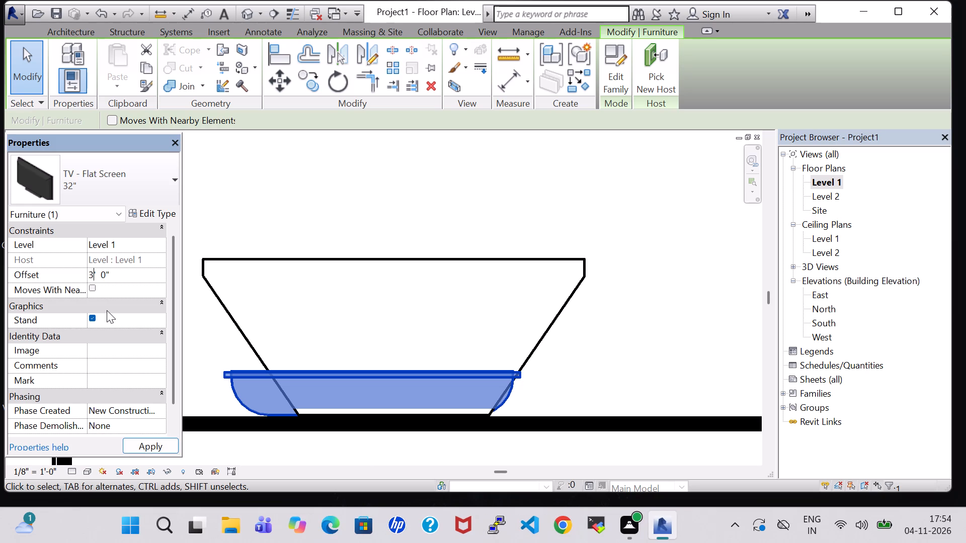
{"action": "key", "text": "Return"}
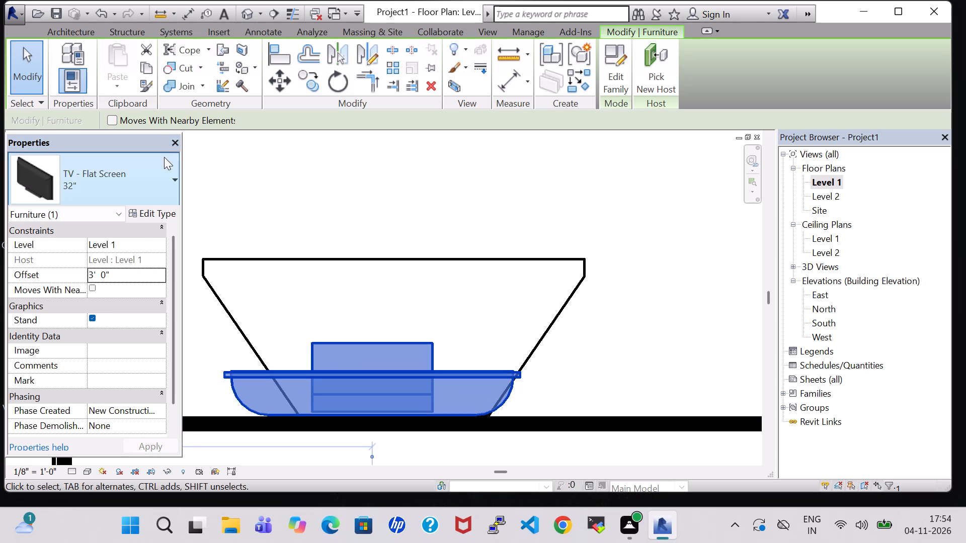
Change the flat screen TV's type to 50".
{"action": "left_click", "coordinate": [138, 187]}
{"action": "scroll", "coordinate": [110, 342], "scroll_direction": "up", "scroll_amount": 4}
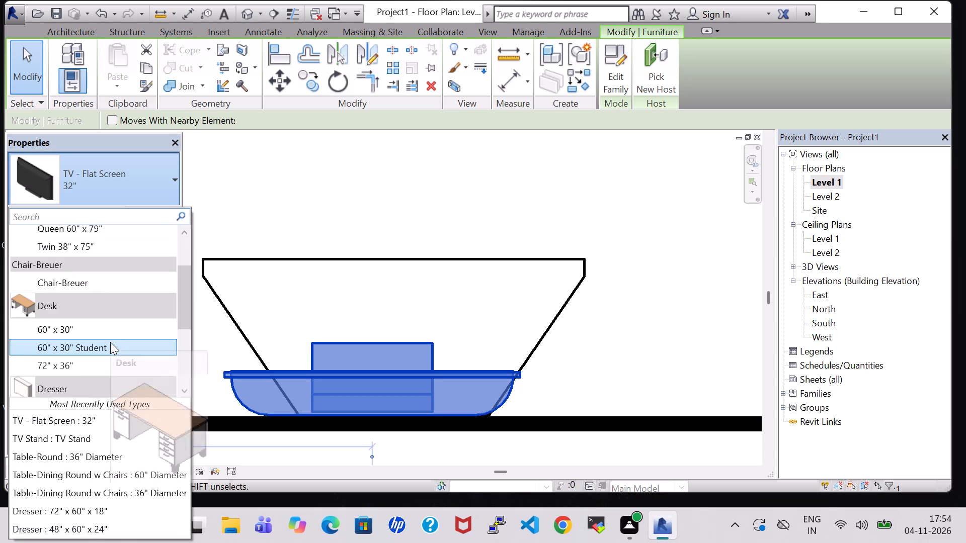
{"action": "type", "text": "tv"}
{"action": "left_click", "coordinate": [97, 337]}
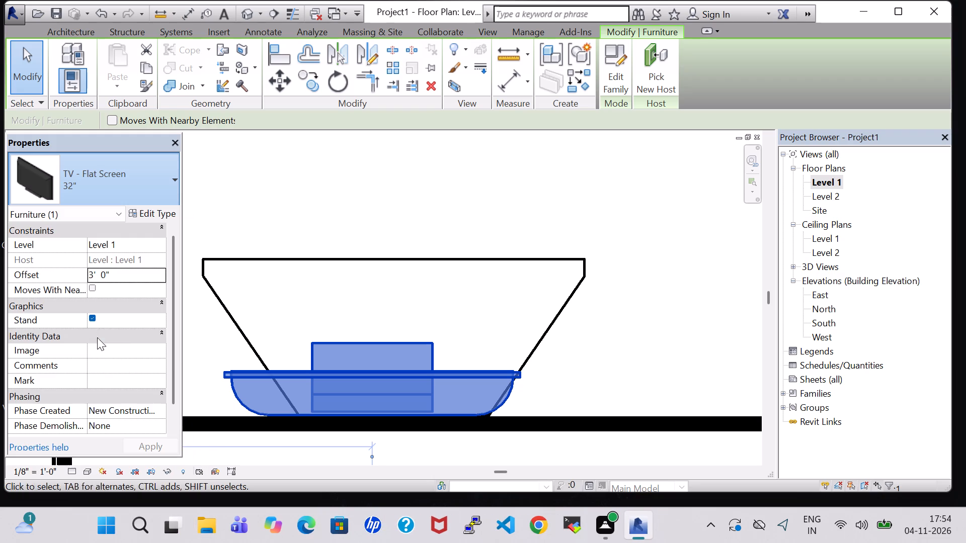
{"action": "left_click", "coordinate": [609, 338]}
Nudge the 50" TV sideways toward the Dining Room side so it is centred on the TV Stand.
{"action": "scroll", "coordinate": [609, 338], "scroll_direction": "down", "scroll_amount": 3}
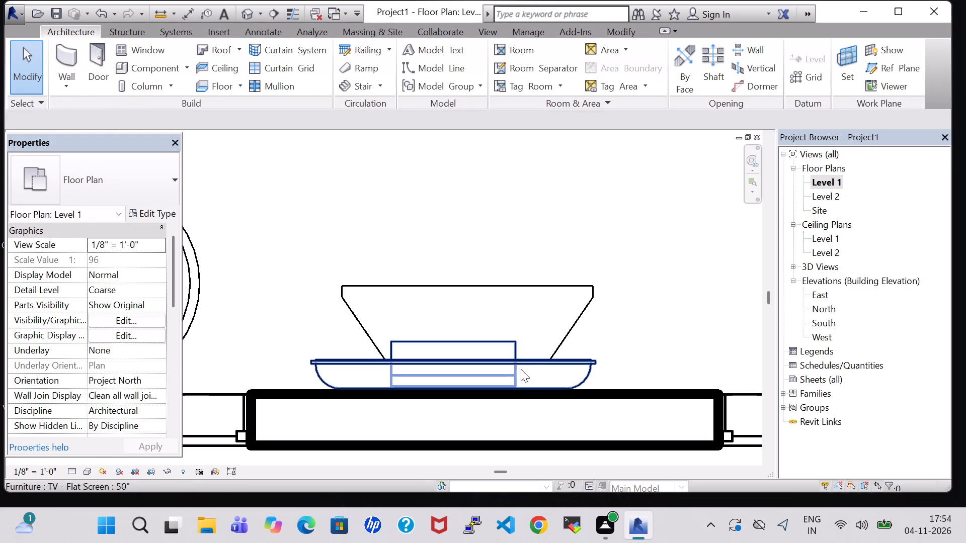
{"action": "left_click", "coordinate": [519, 369]}
{"action": "key", "text": "Up"}
{"action": "key", "text": "Down"}
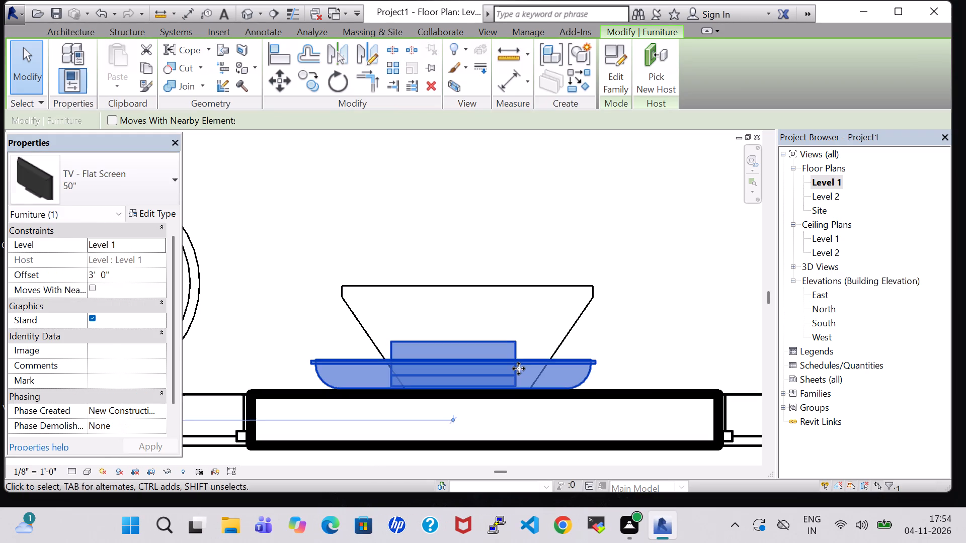
{"action": "key", "text": "Right"}
{"action": "key", "text": "Right"}
{"action": "key", "text": "Right"}
{"action": "key", "text": "Right"}
{"action": "key", "text": "Right"}
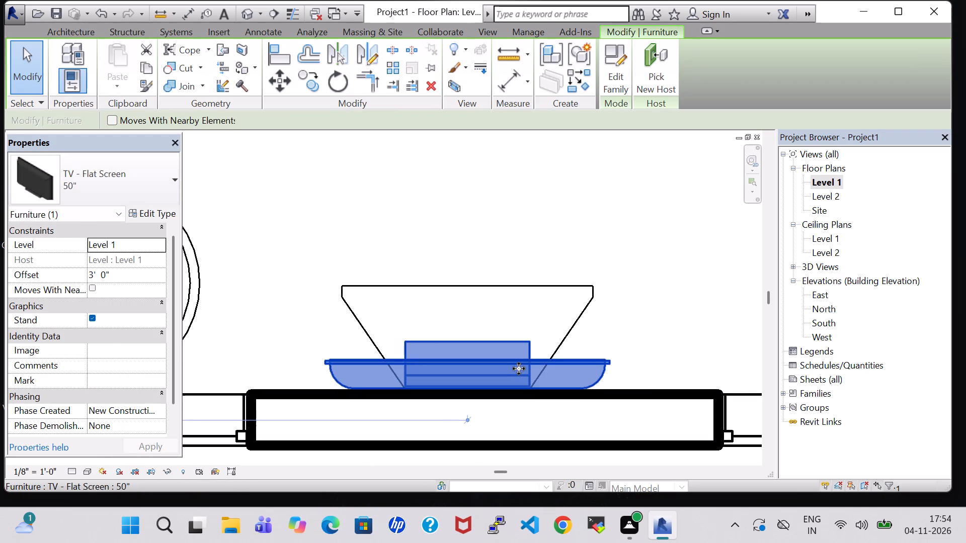
{"action": "left_click", "coordinate": [675, 286]}
Load the Sofa-Corbu seating family and place one sofa below the LIVING ROOM label, facing the TV, about 5' 0" from the rear wall.
{"action": "scroll", "coordinate": [675, 286], "scroll_direction": "down", "scroll_amount": 2}
{"action": "middle_click_drag", "start_coordinate": [675, 286], "coordinate": [609, 291]}
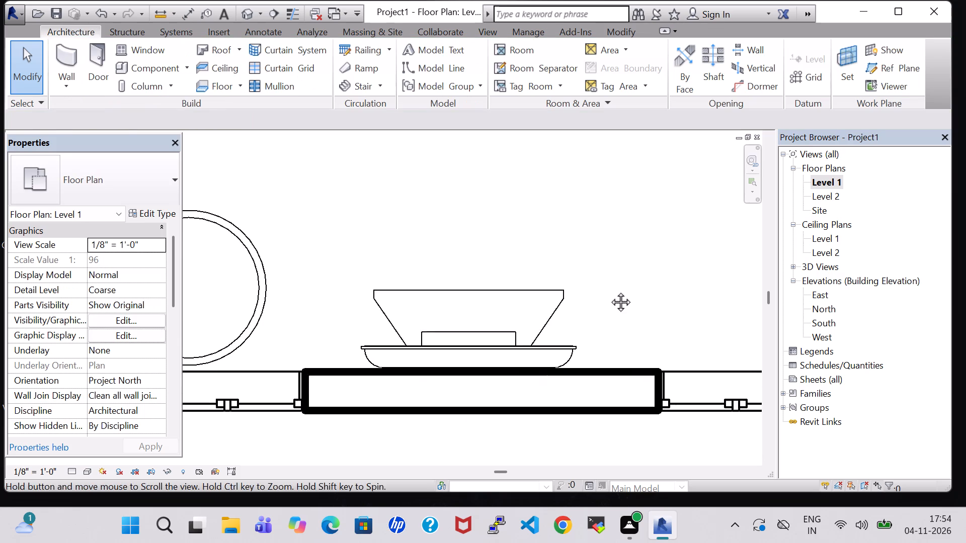
{"action": "middle_click_drag", "start_coordinate": [609, 291], "coordinate": [608, 291]}
{"action": "scroll", "coordinate": [608, 291], "scroll_direction": "down", "scroll_amount": 4}
{"action": "middle_click_drag", "start_coordinate": [636, 211], "coordinate": [576, 253]}
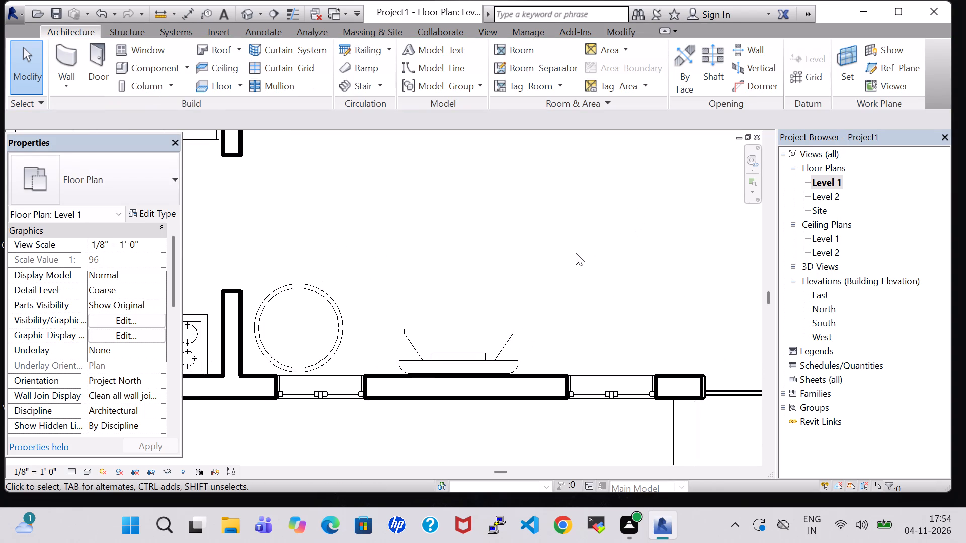
{"action": "scroll", "coordinate": [576, 253], "scroll_direction": "down", "scroll_amount": 1}
{"action": "middle_click_drag", "start_coordinate": [576, 253], "coordinate": [510, 322]}
{"action": "scroll", "coordinate": [510, 322], "scroll_direction": "down", "scroll_amount": 2}
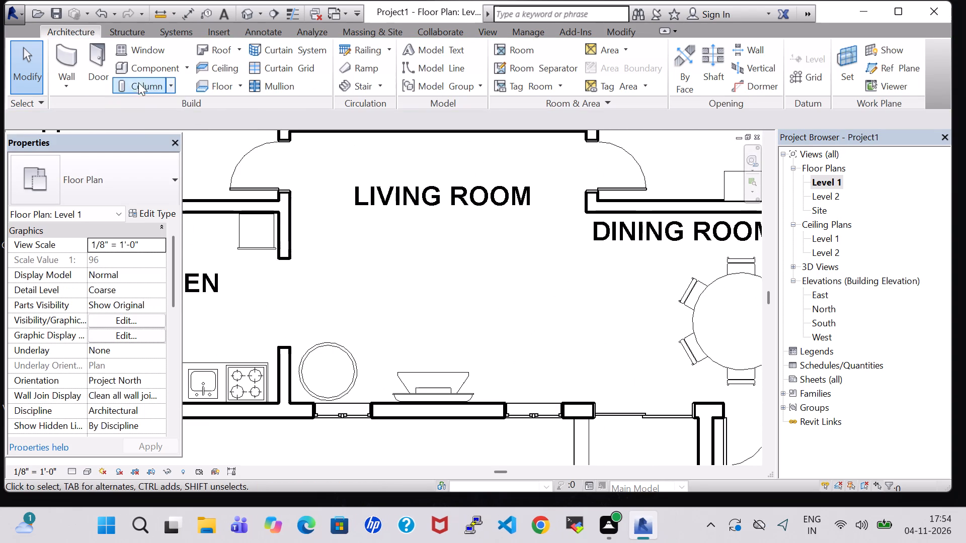
{"action": "left_click", "coordinate": [135, 68]}
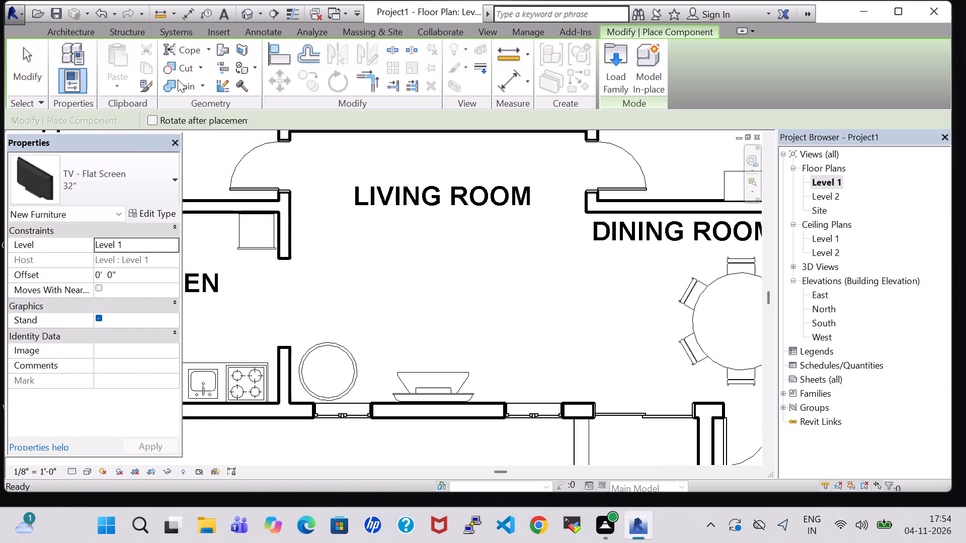
{"action": "left_click", "coordinate": [607, 71]}
{"action": "scroll", "coordinate": [518, 185], "scroll_direction": "down", "scroll_amount": 1}
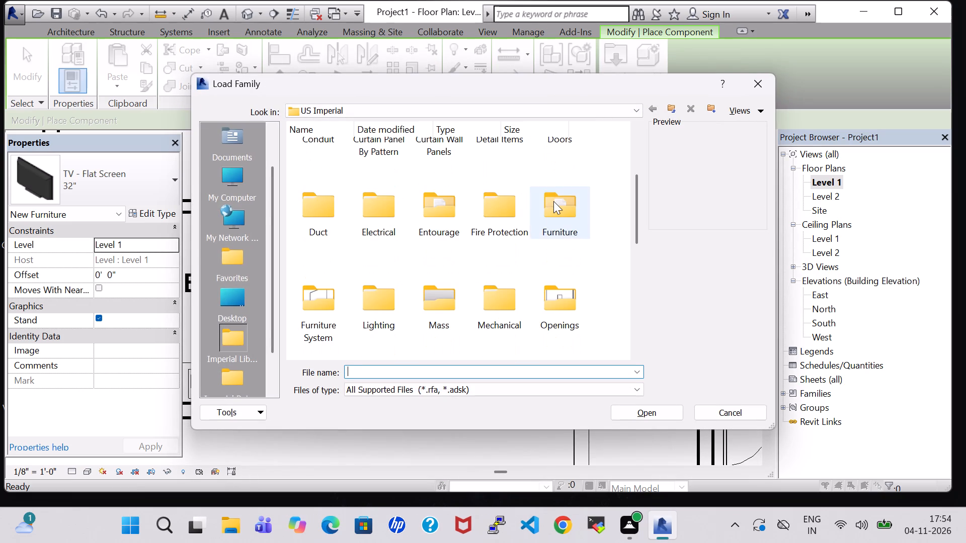
{"action": "double_click", "coordinate": [553, 201]}
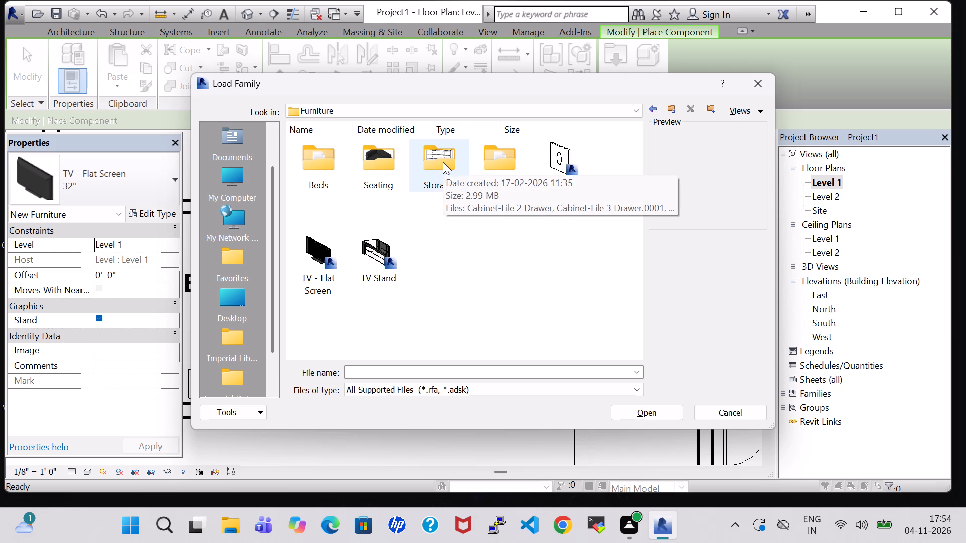
{"action": "double_click", "coordinate": [389, 156]}
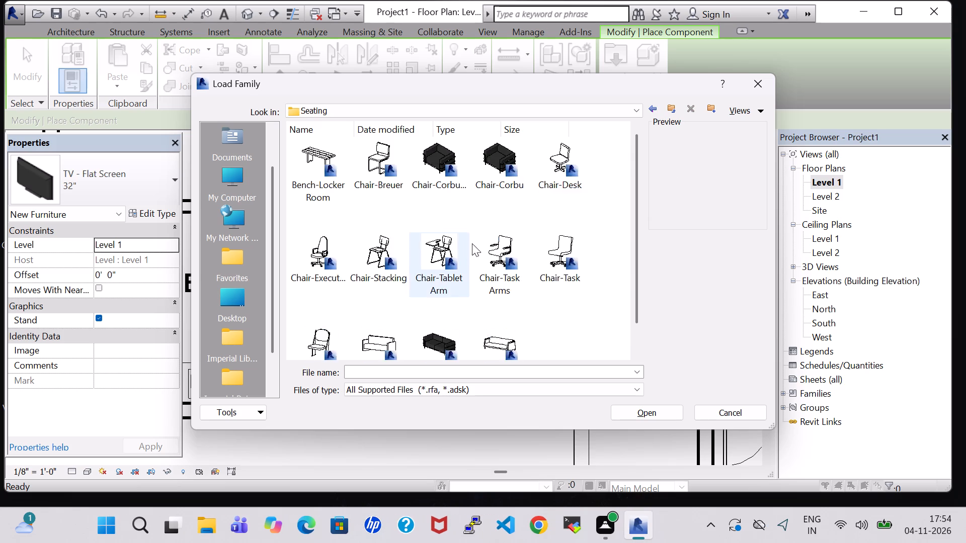
{"action": "scroll", "coordinate": [473, 250], "scroll_direction": "down", "scroll_amount": 1}
{"action": "left_click", "coordinate": [442, 316]}
{"action": "left_click", "coordinate": [656, 417]}
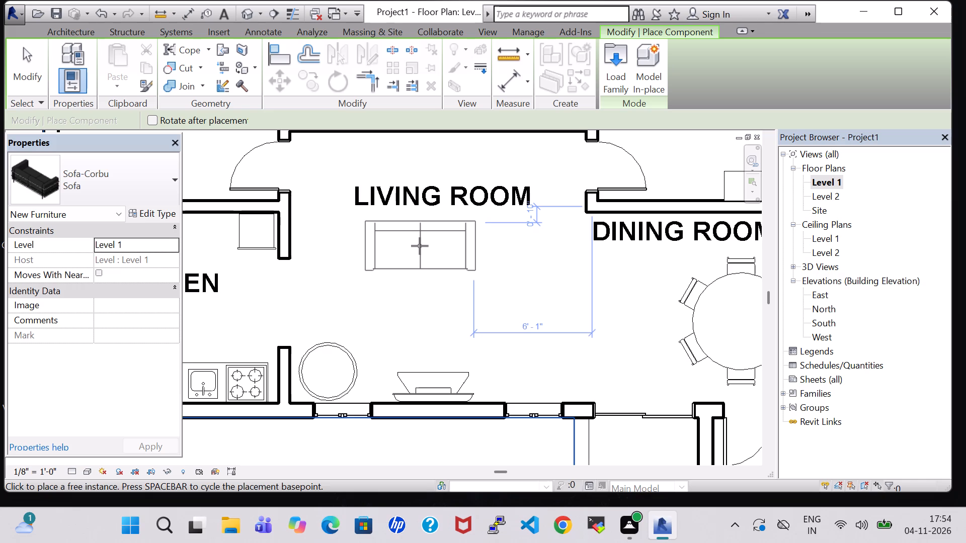
{"action": "left_click", "coordinate": [429, 246]}
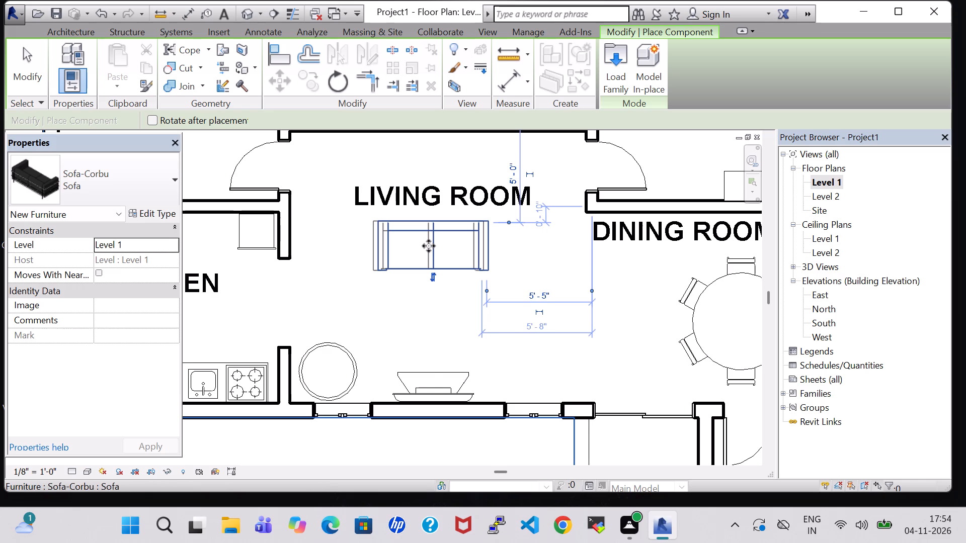
{"action": "key", "text": "Escape"}
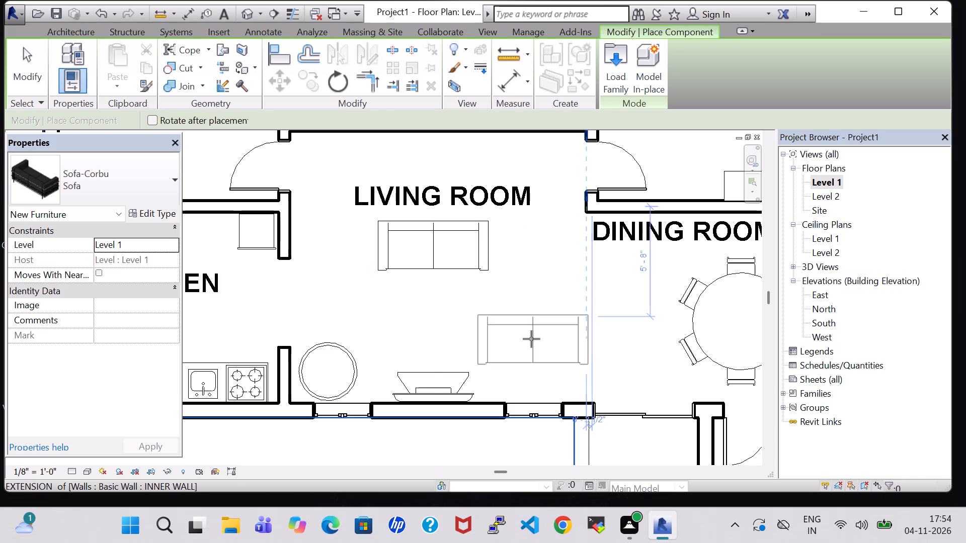
{"action": "key", "text": "Escape"}
Load the Chair-Corbu seating family and place one chair, rotated 270°, on the Dining Room side between the sofa and the TV, facing the Kitchen.
{"action": "left_click", "coordinate": [157, 63]}
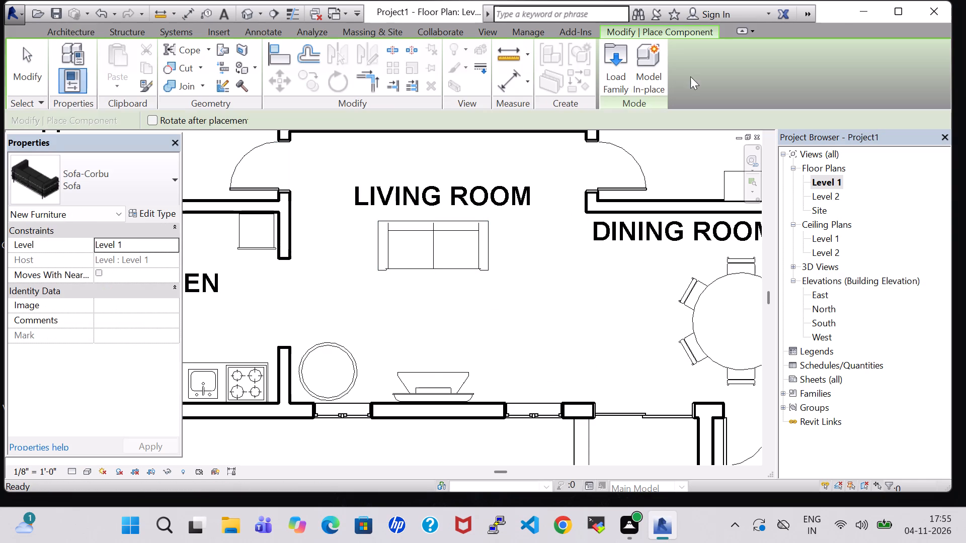
{"action": "left_click", "coordinate": [615, 71]}
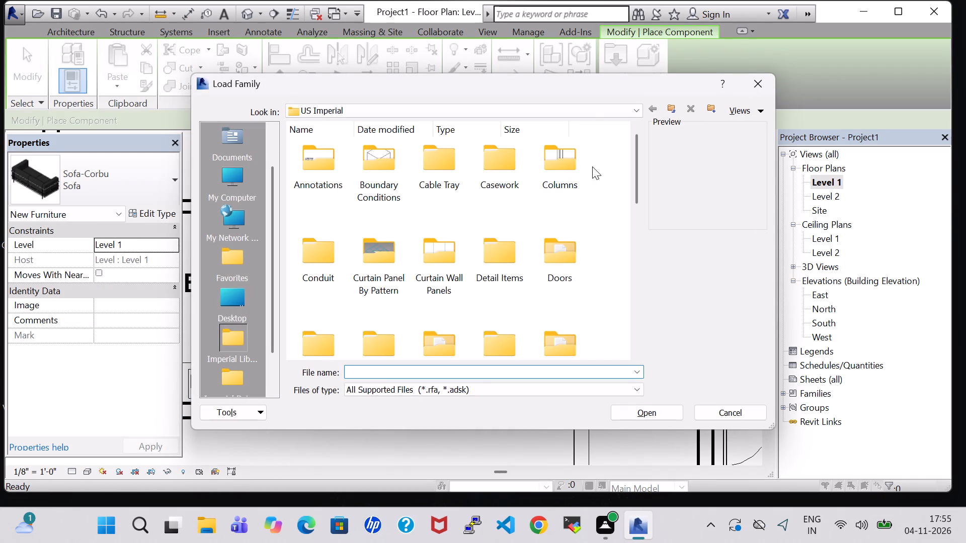
{"action": "scroll", "coordinate": [588, 176], "scroll_direction": "down", "scroll_amount": 3}
{"action": "scroll", "coordinate": [503, 232], "scroll_direction": "down", "scroll_amount": 1}
{"action": "scroll", "coordinate": [420, 249], "scroll_direction": "up", "scroll_amount": 3}
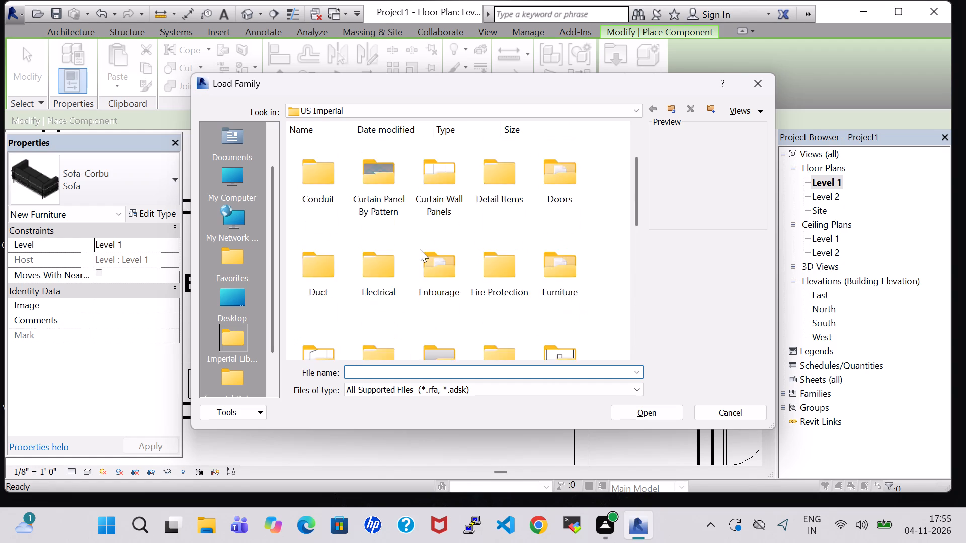
{"action": "scroll", "coordinate": [420, 250], "scroll_direction": "down", "scroll_amount": 4}
{"action": "scroll", "coordinate": [391, 255], "scroll_direction": "up", "scroll_amount": 1}
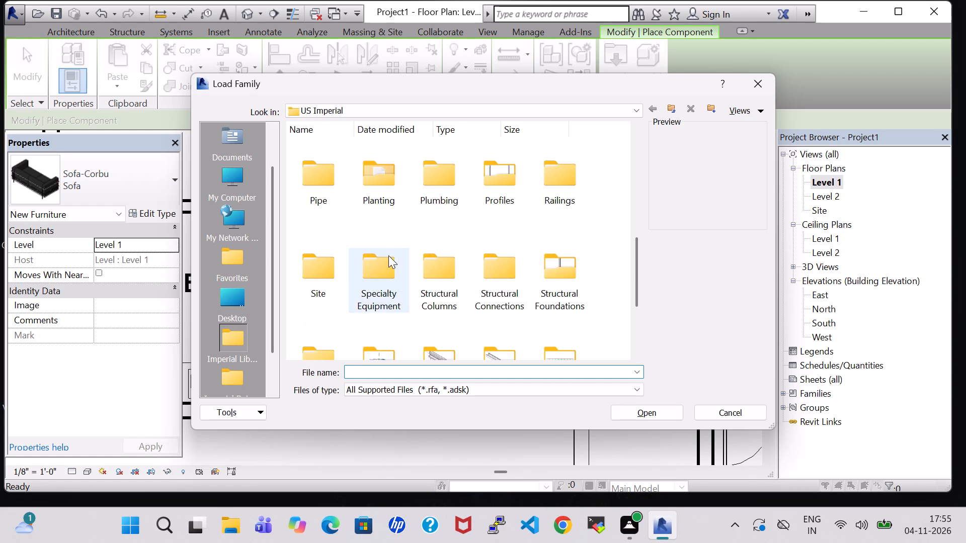
{"action": "scroll", "coordinate": [388, 261], "scroll_direction": "up", "scroll_amount": 2}
{"action": "double_click", "coordinate": [576, 260]}
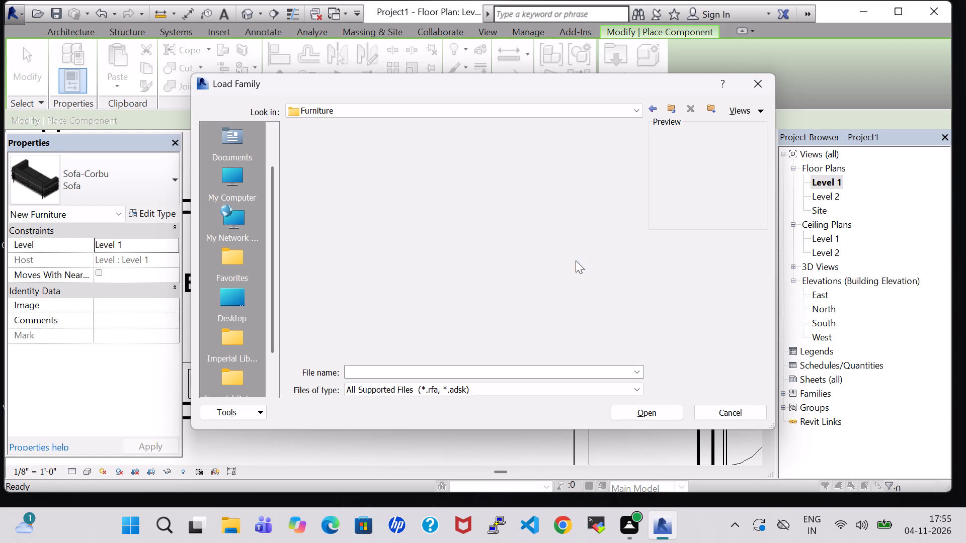
{"action": "double_click", "coordinate": [384, 167]}
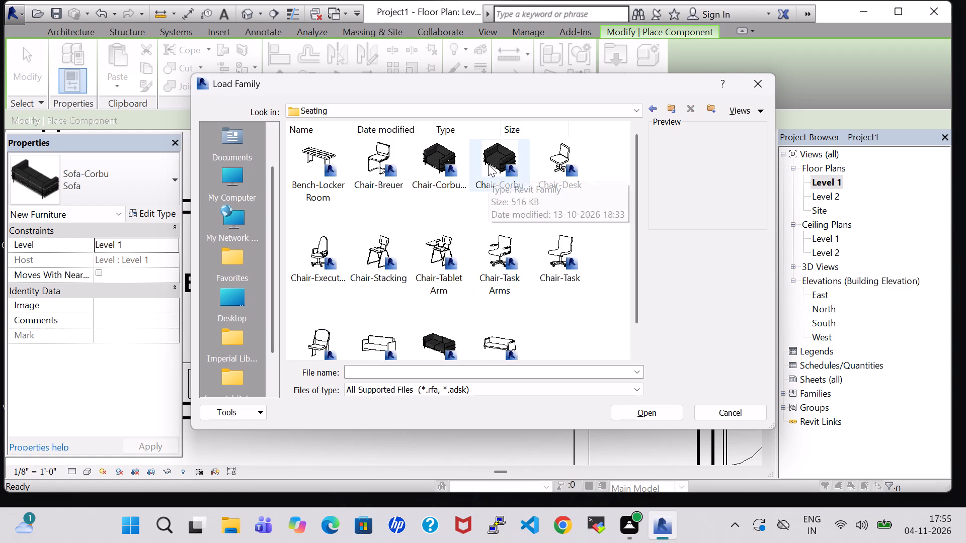
{"action": "left_click", "coordinate": [488, 164]}
{"action": "left_click", "coordinate": [660, 416]}
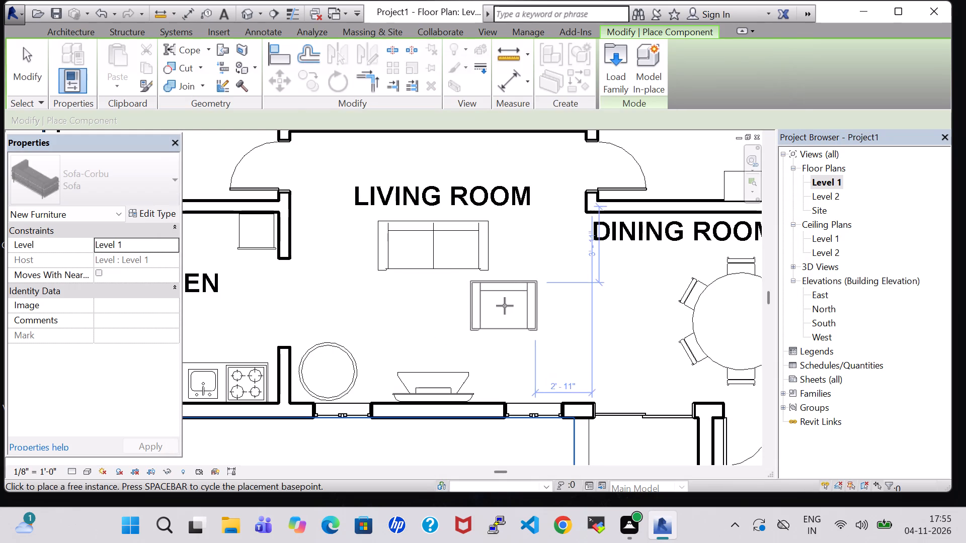
{"action": "key", "text": "space"}
{"action": "key", "text": "space"}
{"action": "key", "text": "space"}
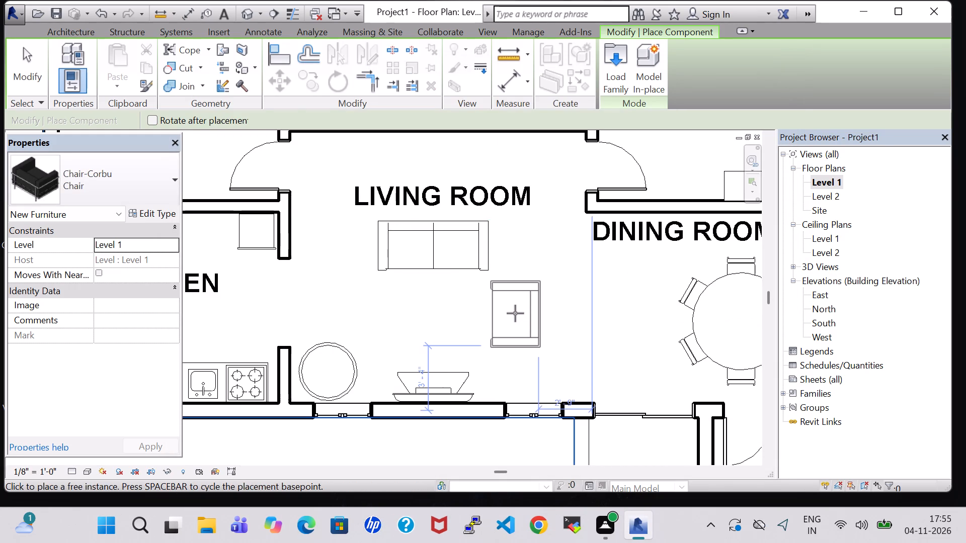
{"action": "left_click", "coordinate": [515, 313]}
{"action": "key", "text": "Escape"}
{"action": "key", "text": "Escape"}
{"action": "key", "text": "Escape"}
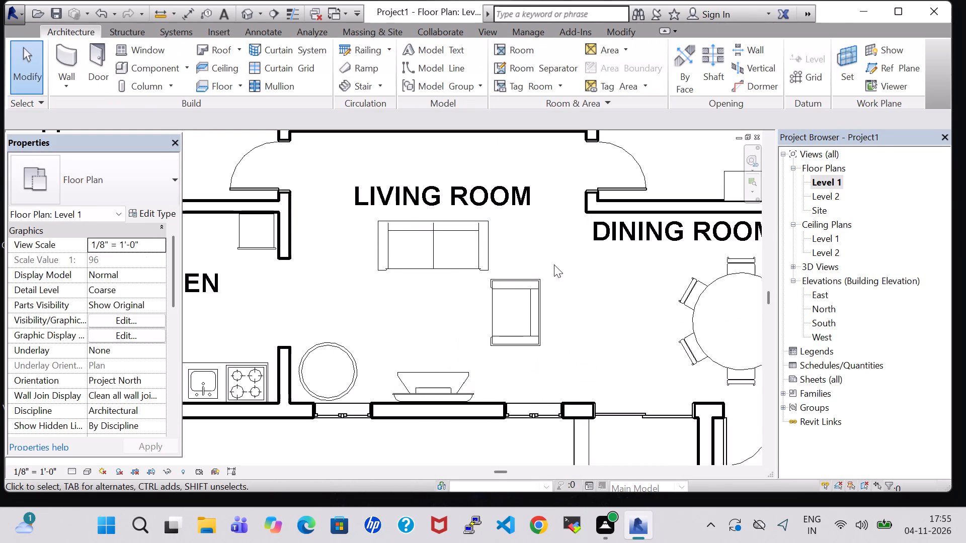
Load the Table-Ellipse family and place a 72" x 36" table between the sofa and the TV Stand, beside the Corbu chair.
{"action": "left_click", "coordinate": [125, 68]}
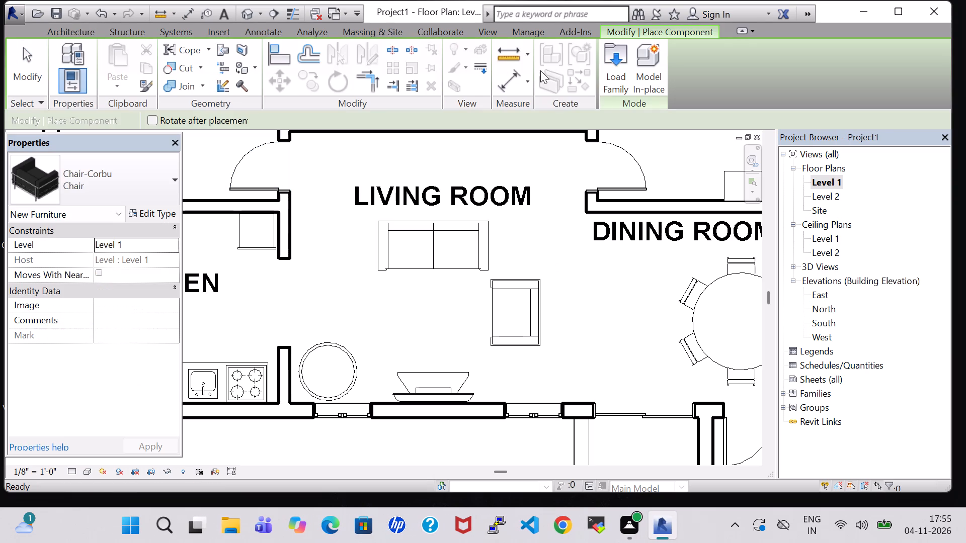
{"action": "left_click", "coordinate": [621, 77]}
{"action": "scroll", "coordinate": [529, 237], "scroll_direction": "down", "scroll_amount": 1}
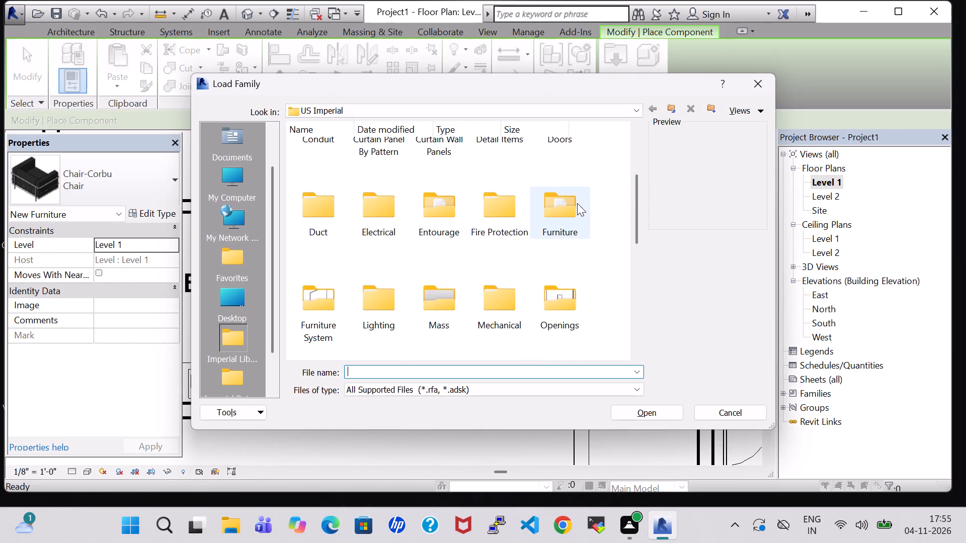
{"action": "double_click", "coordinate": [577, 203]}
{"action": "double_click", "coordinate": [497, 163]}
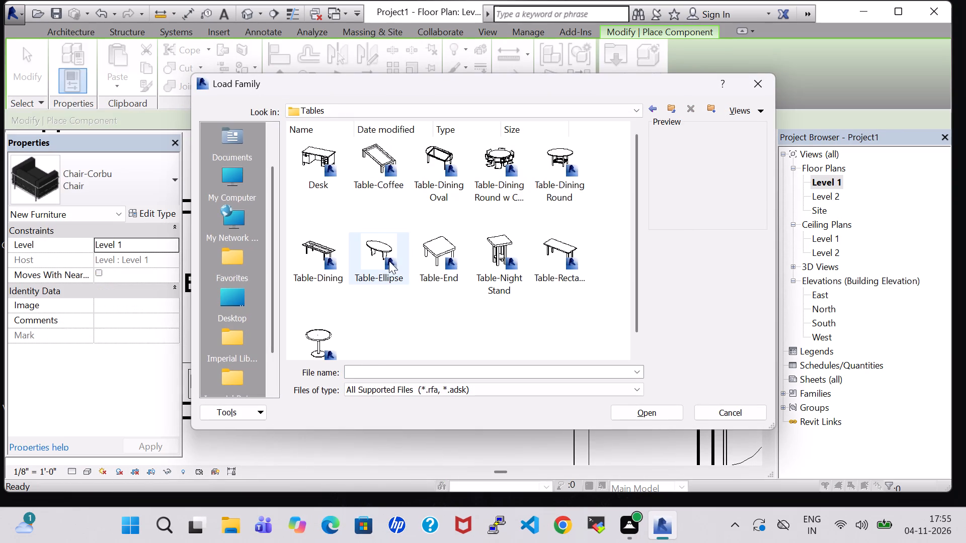
{"action": "left_click", "coordinate": [389, 261]}
{"action": "left_click", "coordinate": [627, 406]}
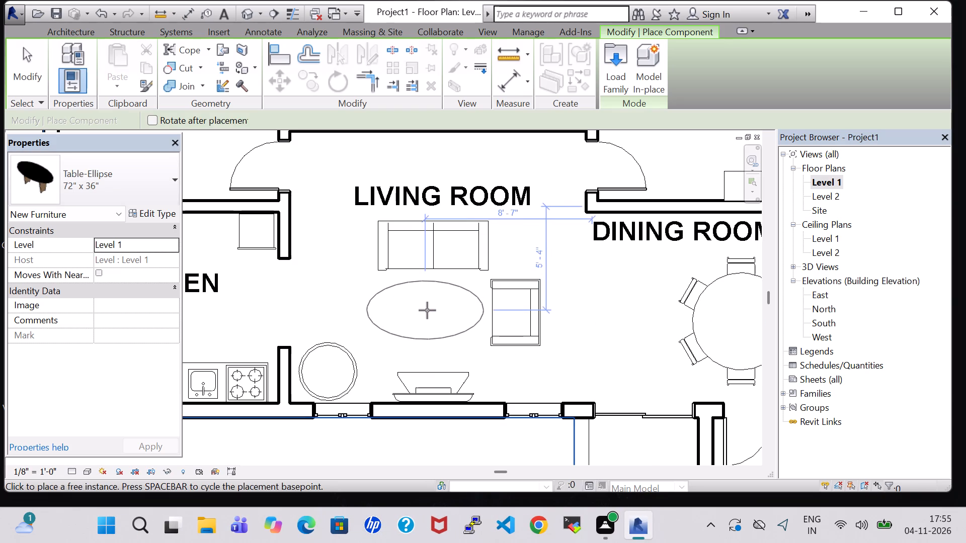
{"action": "left_click", "coordinate": [425, 308]}
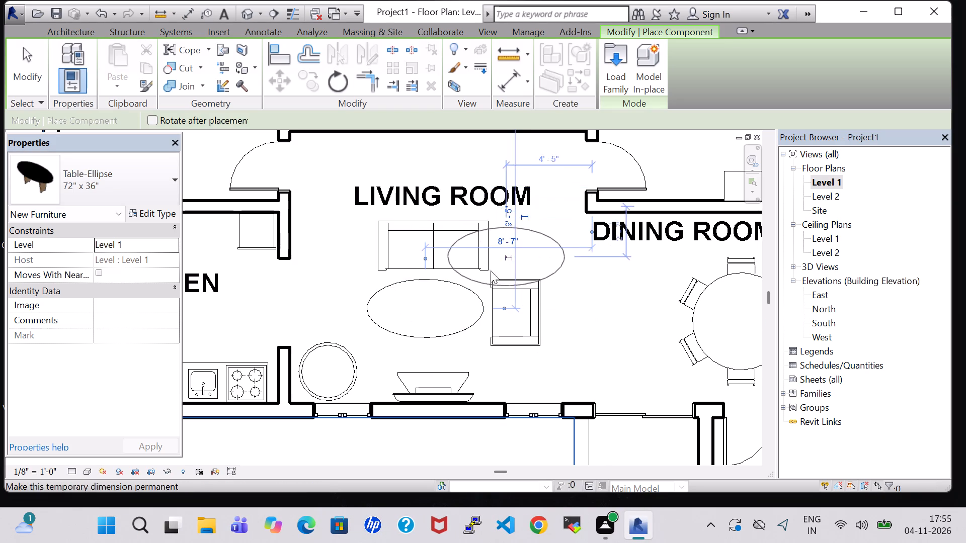
{"action": "key", "text": "Escape"}
{"action": "key", "text": "Escape"}
Nudge the Living Room sofa about 6" toward the Kitchen to line it up with the elliptical table.
{"action": "left_click", "coordinate": [454, 236]}
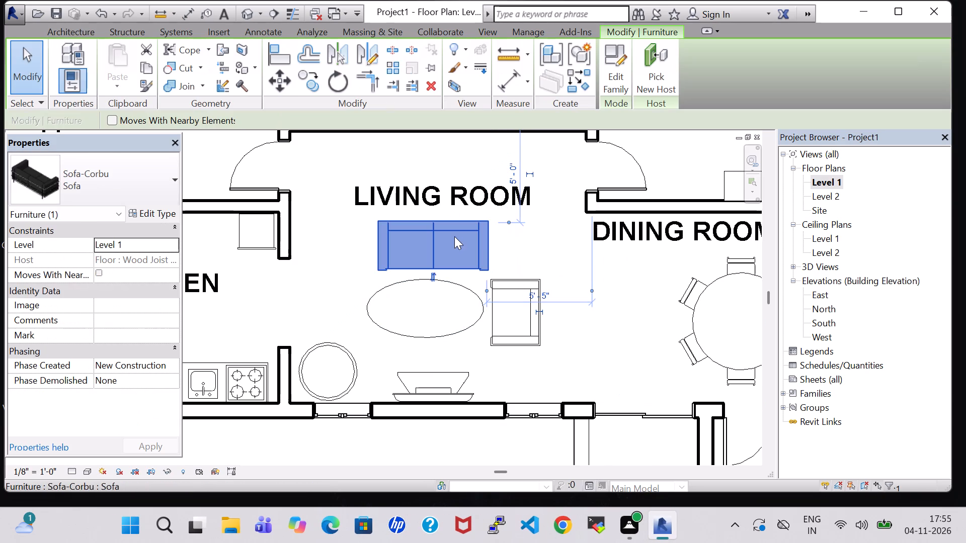
{"action": "key", "text": "Left"}
{"action": "key", "text": "Left"}
{"action": "key", "text": "Left"}
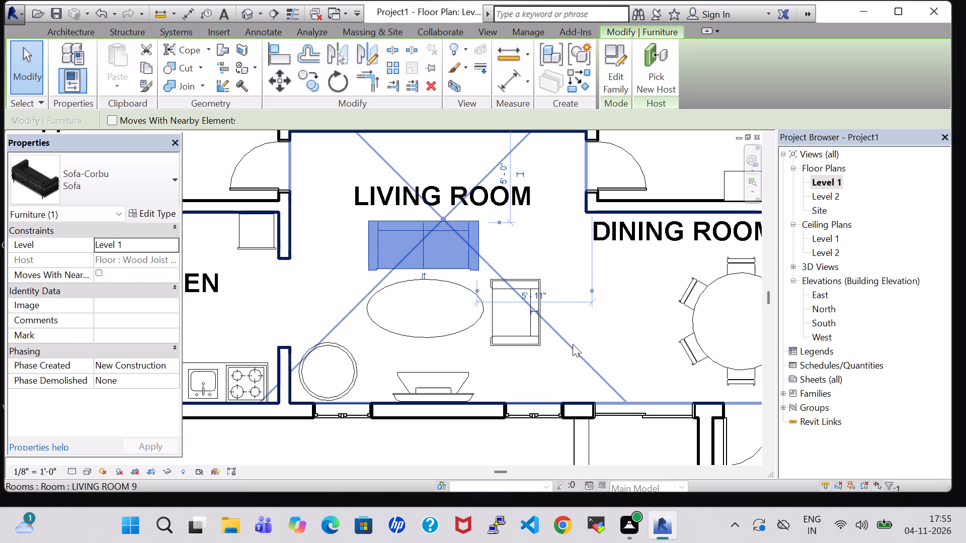
{"action": "left_click", "coordinate": [604, 341]}
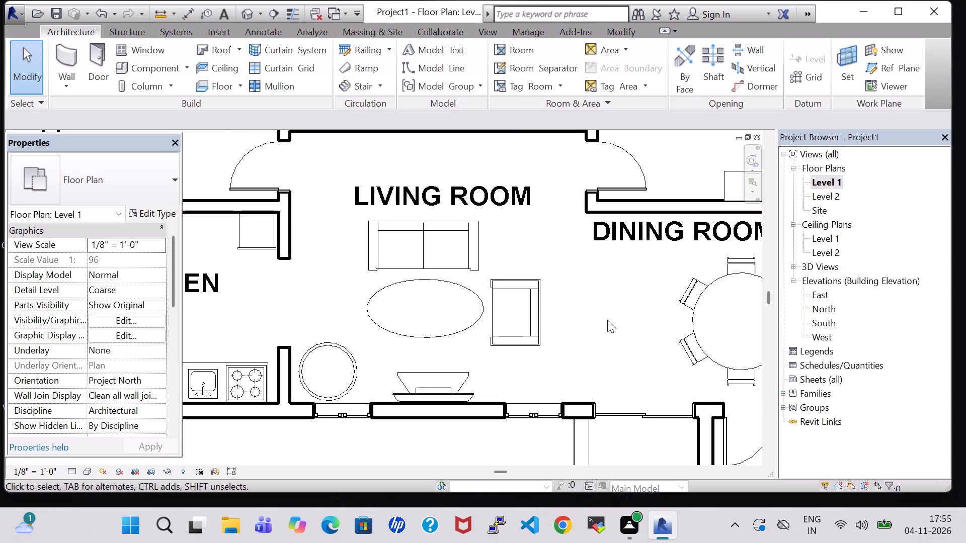
Load the RPC Plant - Tropical family from the US Imperial Planting library as a component.
{"action": "middle_click_drag", "start_coordinate": [616, 319], "coordinate": [601, 365]}
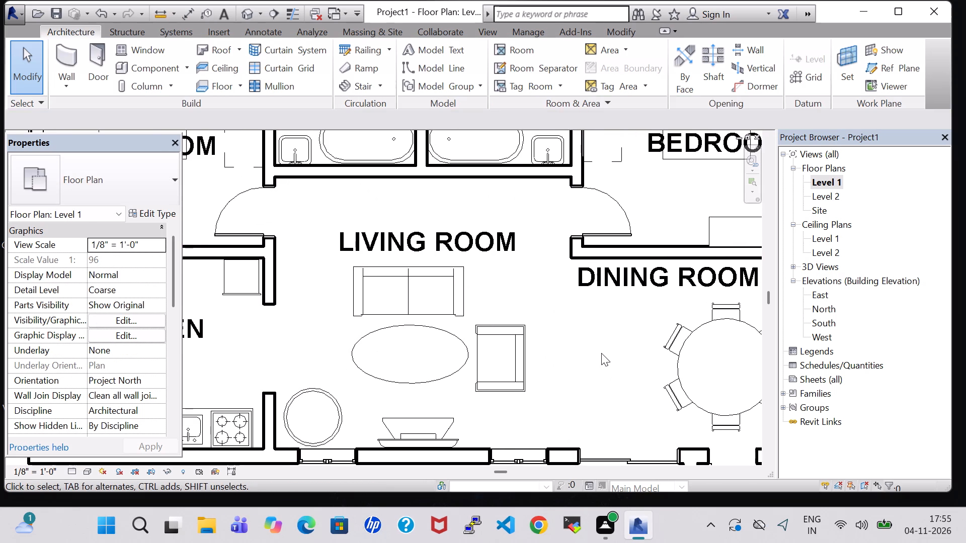
{"action": "middle_click_drag", "start_coordinate": [601, 347], "coordinate": [586, 334]}
{"action": "scroll", "coordinate": [586, 334], "scroll_direction": "down", "scroll_amount": 1}
{"action": "left_click", "coordinate": [145, 69]}
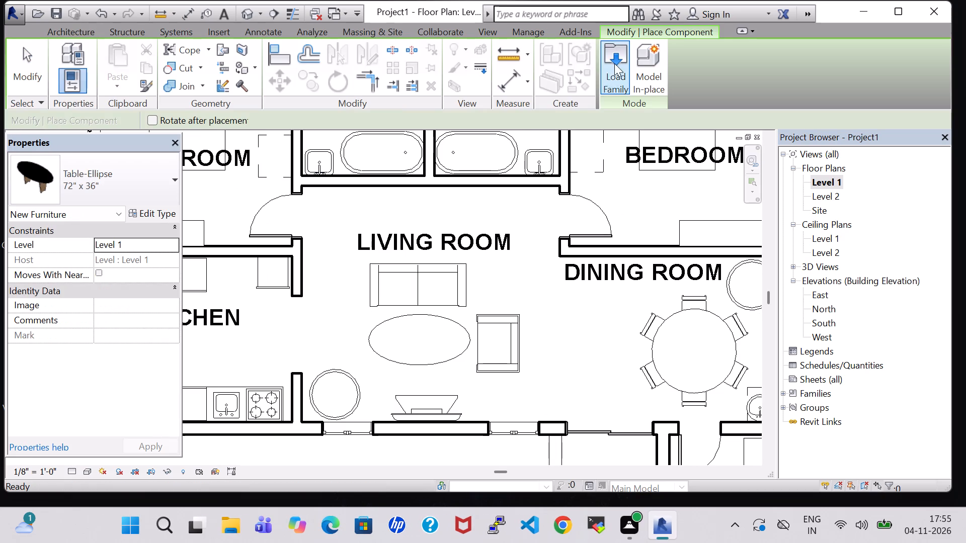
{"action": "left_click", "coordinate": [614, 63]}
{"action": "scroll", "coordinate": [456, 210], "scroll_direction": "down", "scroll_amount": 1}
{"action": "scroll", "coordinate": [417, 245], "scroll_direction": "down", "scroll_amount": 1}
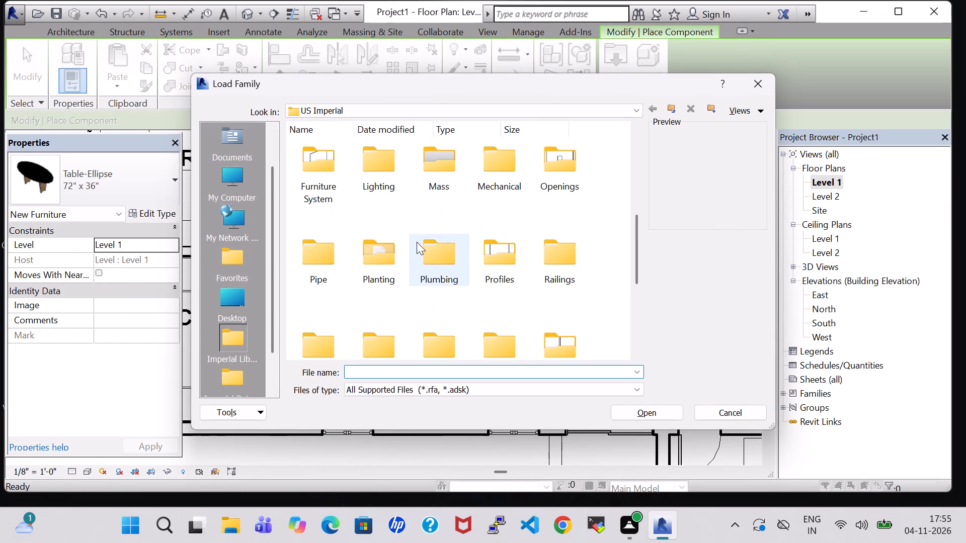
{"action": "double_click", "coordinate": [389, 256]}
{"action": "left_click", "coordinate": [317, 150]}
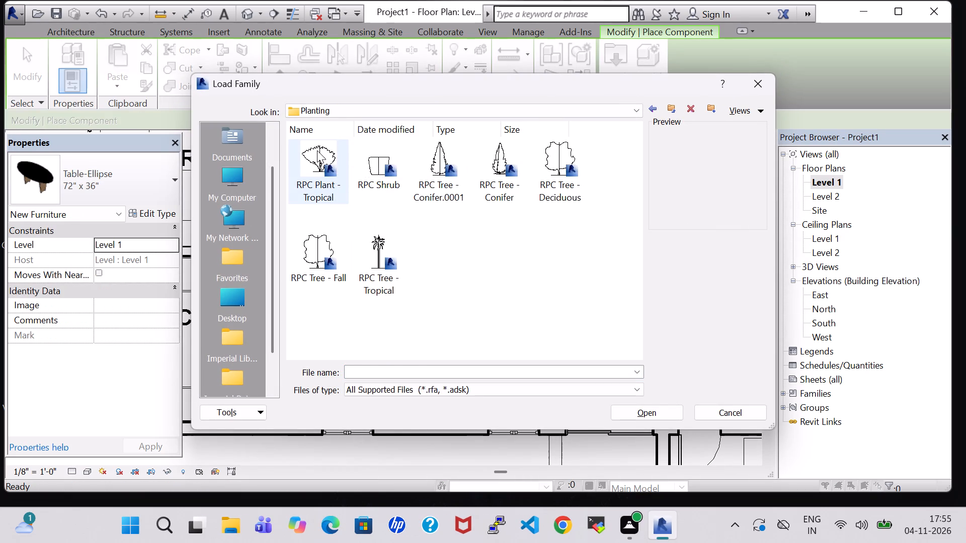
{"action": "left_click", "coordinate": [662, 416]}
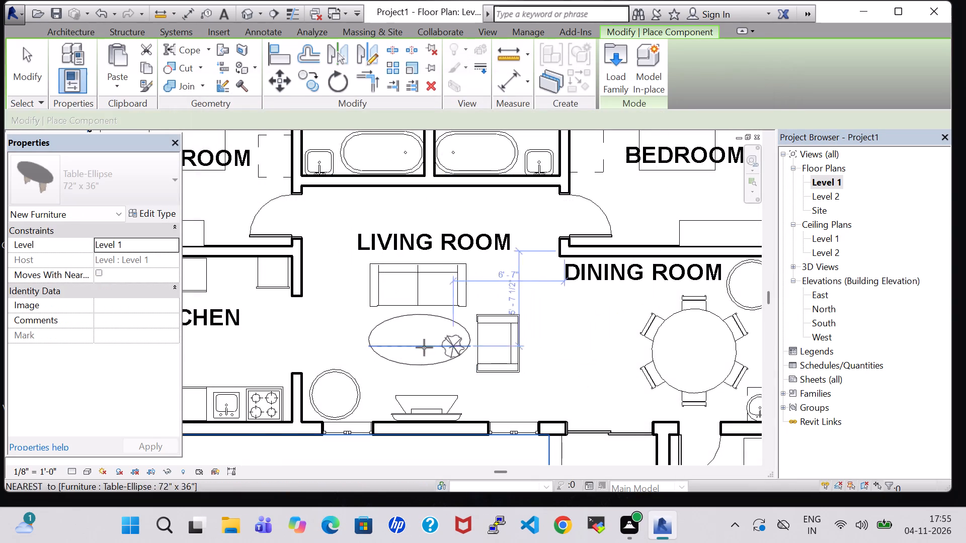
Choose the Crane Lily - 3' plant type and place one centred on the Living Room's round table, between the TV Stand and Kitchen.
{"action": "left_click", "coordinate": [69, 175]}
{"action": "left_click", "coordinate": [79, 297]}
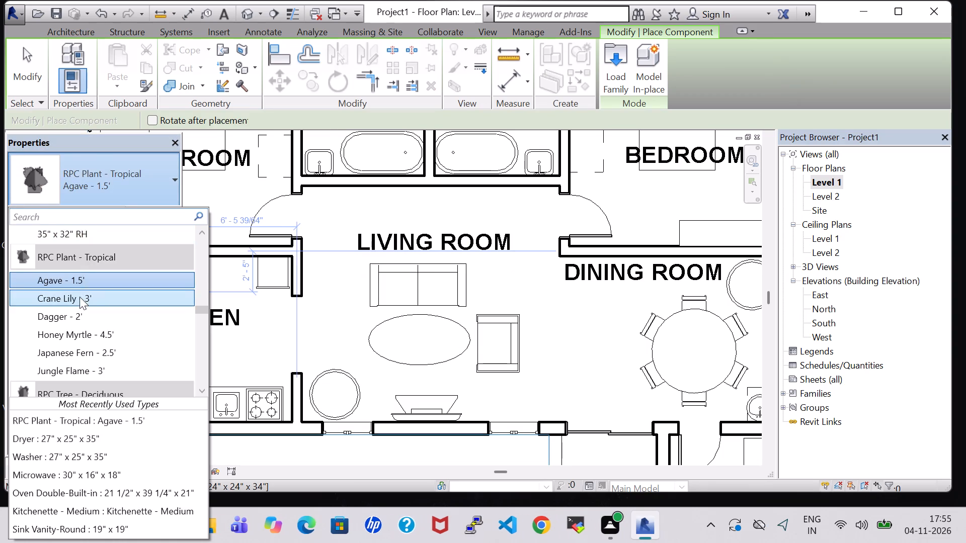
{"action": "scroll", "coordinate": [262, 350], "scroll_direction": "up", "scroll_amount": 5}
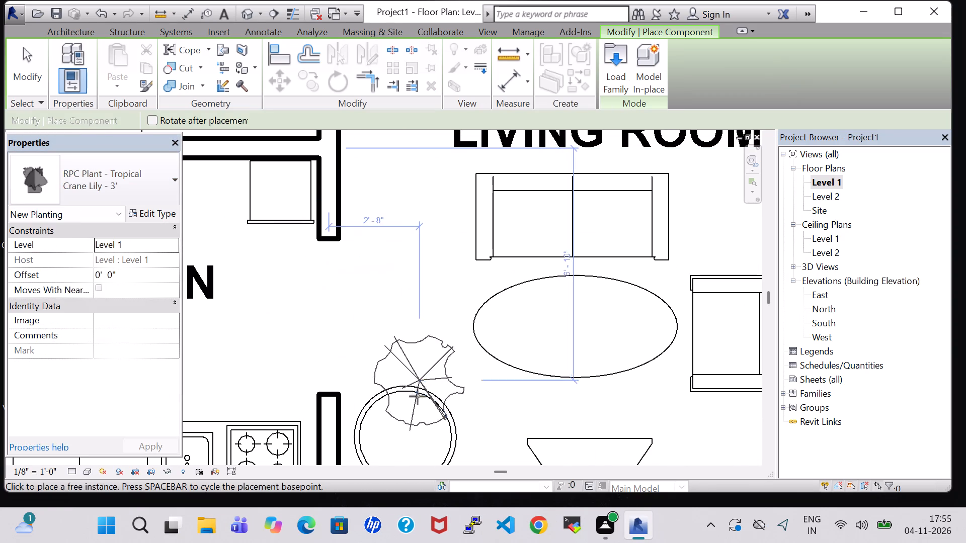
{"action": "middle_click_drag", "start_coordinate": [417, 397], "coordinate": [433, 282]}
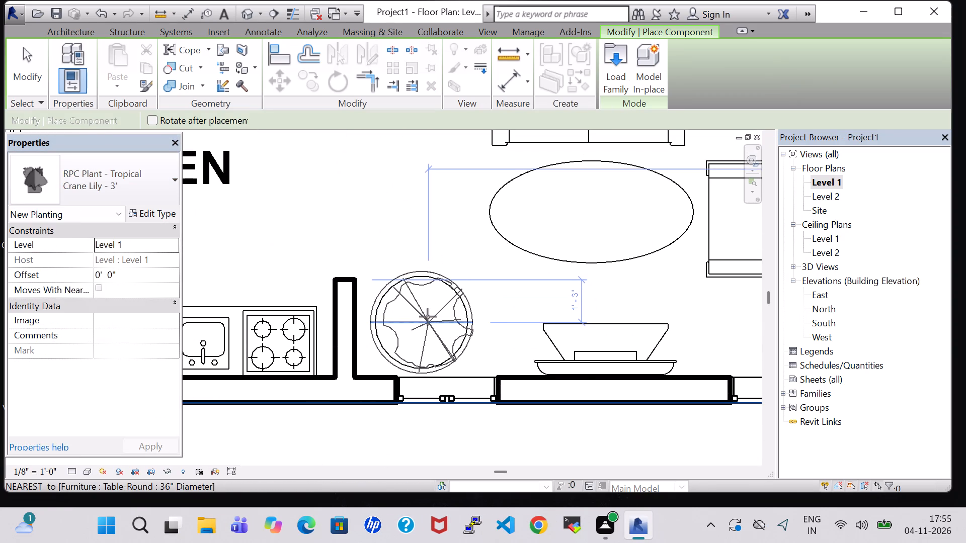
{"action": "left_click", "coordinate": [428, 317]}
Place a second Crane Lily - 3' plant centred on the 36" round table in the Dining Room corner and finish placing components.
{"action": "scroll", "coordinate": [624, 315], "scroll_direction": "down", "scroll_amount": 2}
{"action": "middle_click_drag", "start_coordinate": [624, 315], "coordinate": [346, 325]}
{"action": "scroll", "coordinate": [346, 325], "scroll_direction": "down", "scroll_amount": 2}
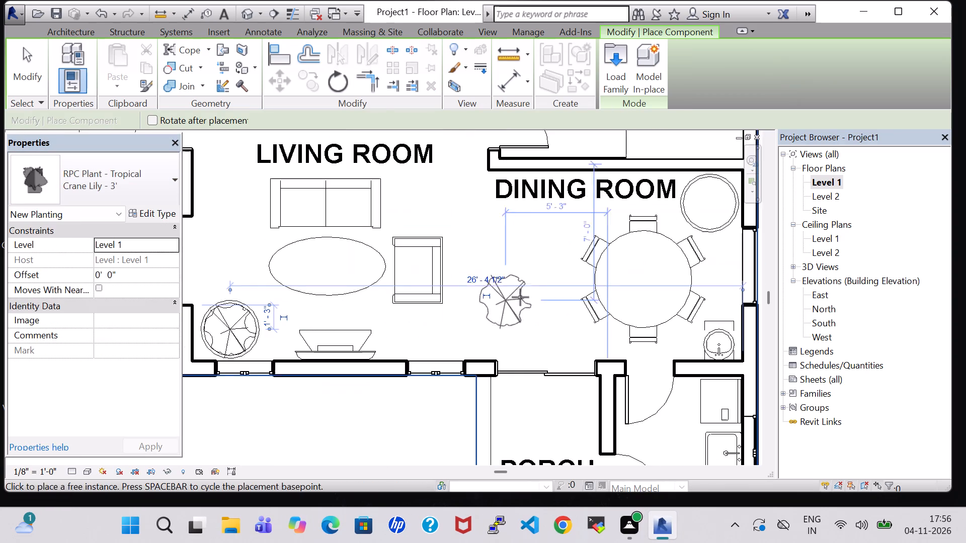
{"action": "middle_click_drag", "start_coordinate": [529, 295], "coordinate": [424, 308]}
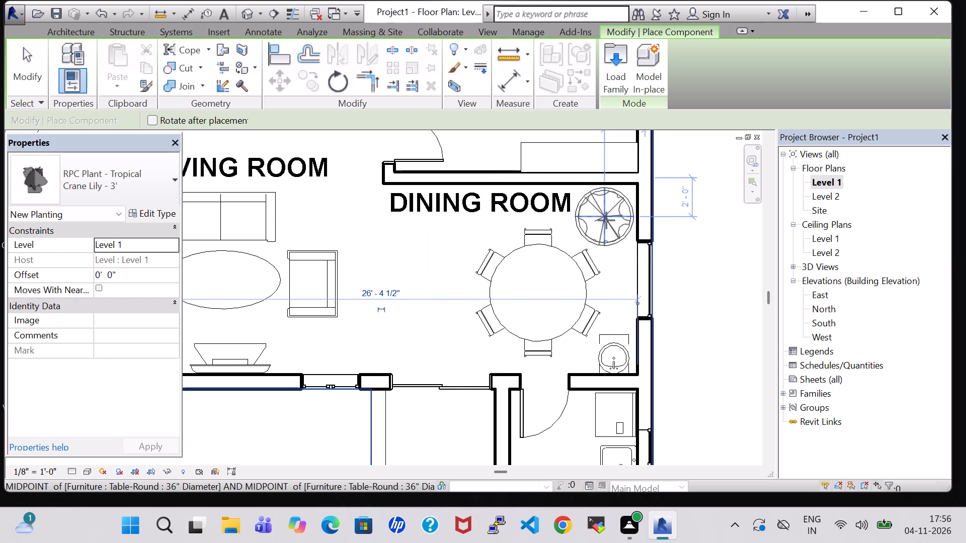
{"action": "left_click", "coordinate": [606, 220]}
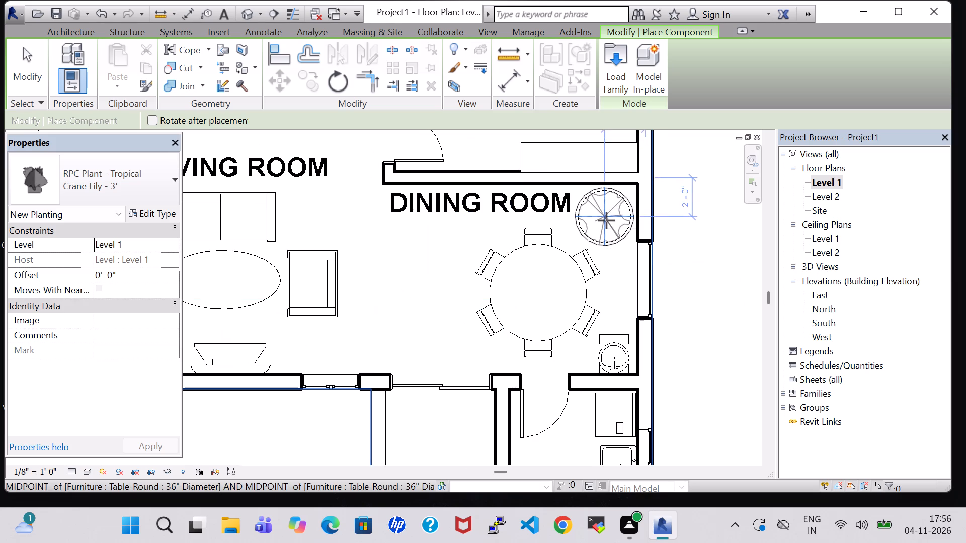
{"action": "key", "text": "Escape"}
{"action": "key", "text": "Escape"}
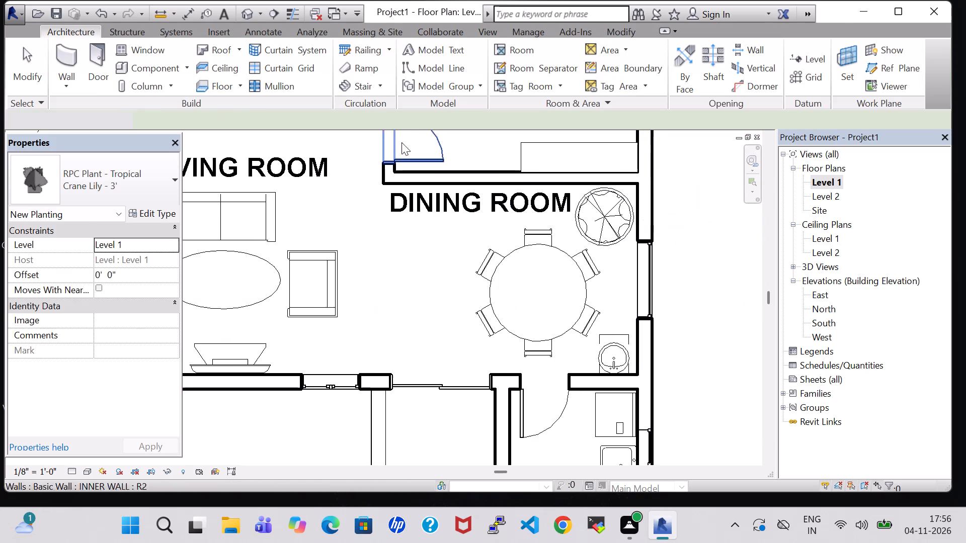
{"action": "key", "text": "Escape"}
{"action": "key", "text": "Escape"}
{"action": "key", "text": "Escape"}
In the 3D view, set the Offset of the Dining Room's Crane Lily to 2' 6" above Level 1 so it sits on its table.
{"action": "left_click", "coordinate": [243, 13]}
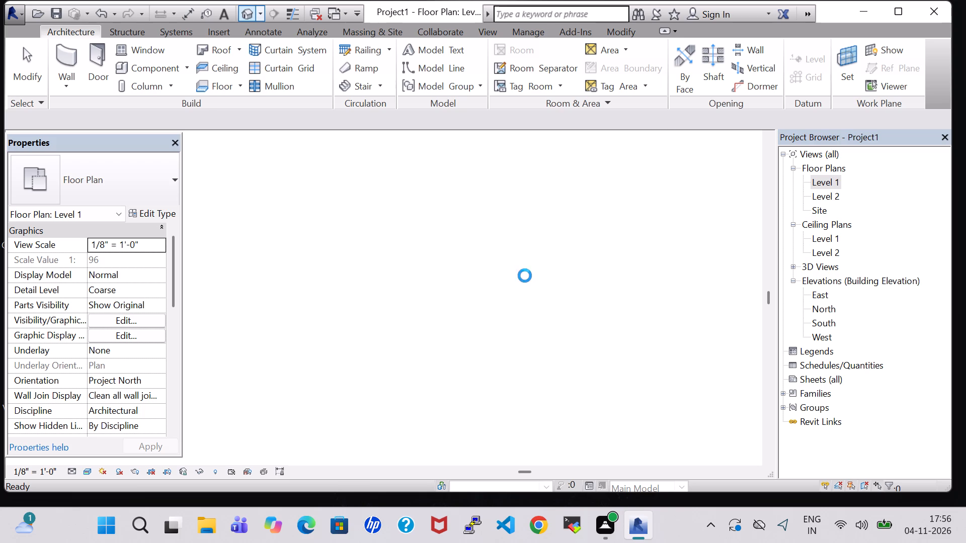
{"action": "scroll", "coordinate": [524, 276], "scroll_direction": "down", "scroll_amount": 8}
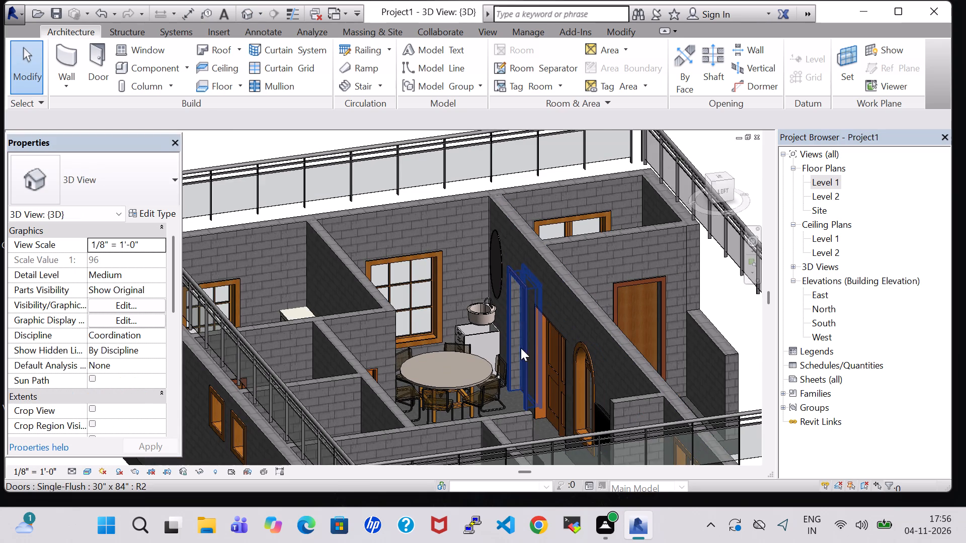
{"action": "middle_click_drag", "start_coordinate": [430, 210], "coordinate": [435, 236], "text": "shift"}
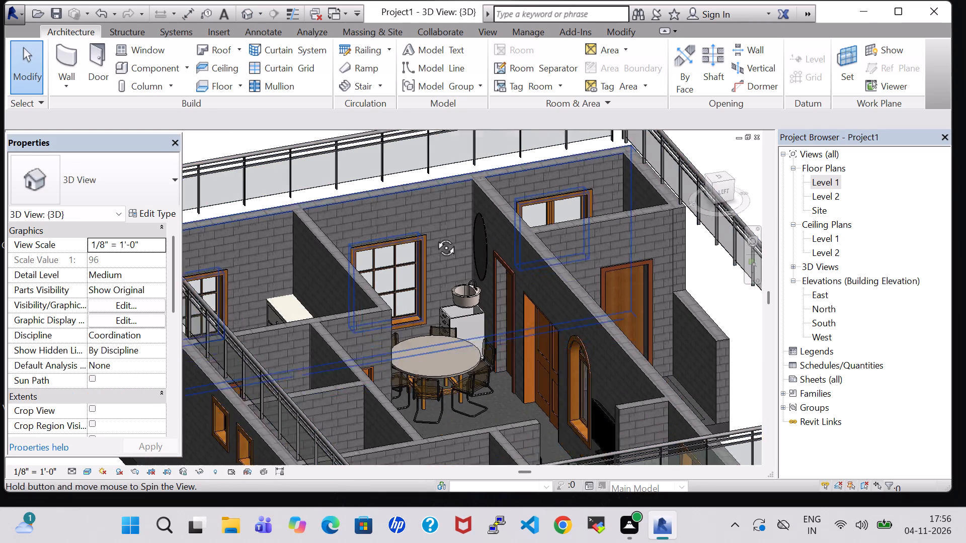
{"action": "middle_click_drag", "start_coordinate": [435, 236], "coordinate": [381, 318], "text": "shift"}
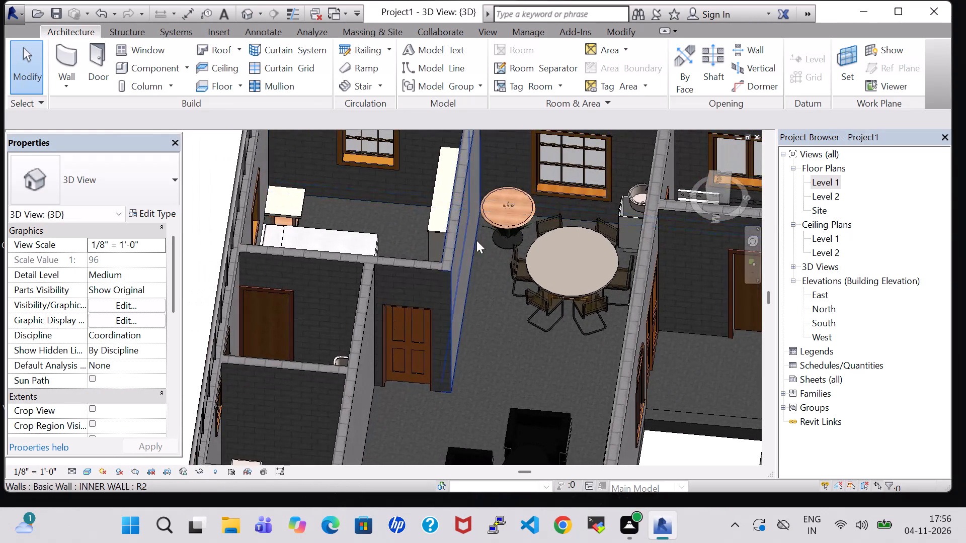
{"action": "left_click", "coordinate": [510, 204]}
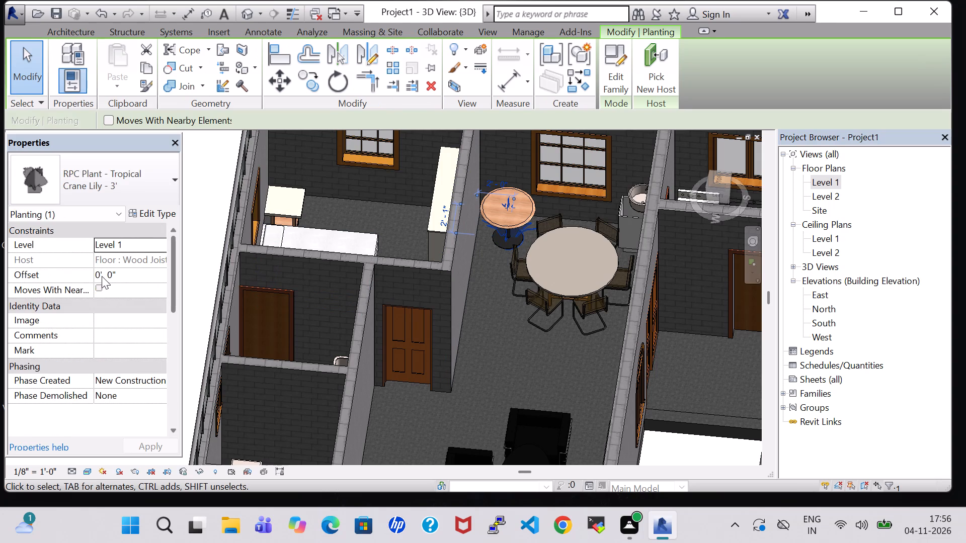
{"action": "left_click", "coordinate": [102, 276]}
{"action": "key", "text": "Left"}
{"action": "key", "text": "BackSpace"}
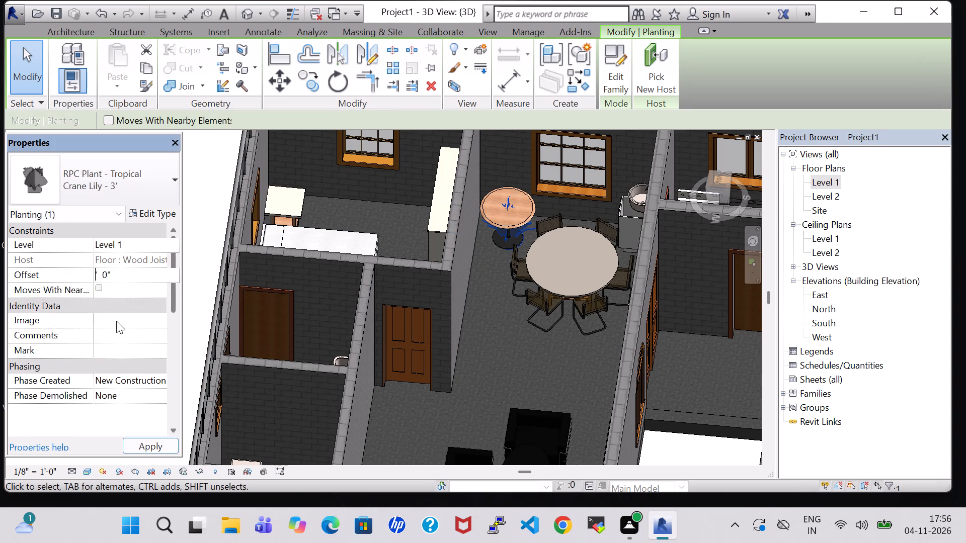
{"action": "key", "text": "2"}
{"action": "key", "text": "Right"}
{"action": "key", "text": "Right"}
{"action": "key", "text": "Right"}
{"action": "key", "text": "Right"}
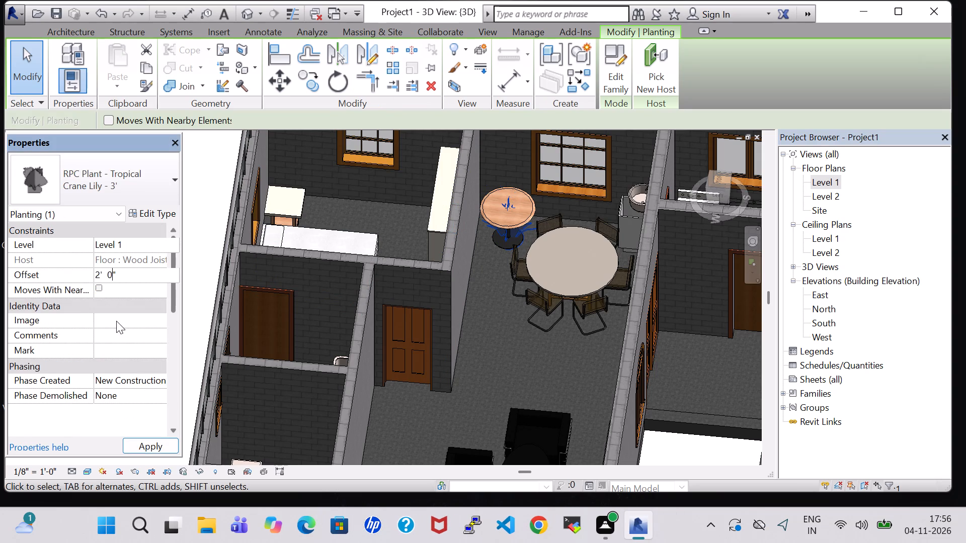
{"action": "key", "text": "BackSpace"}
{"action": "key", "text": "6"}
{"action": "key", "text": "Return"}
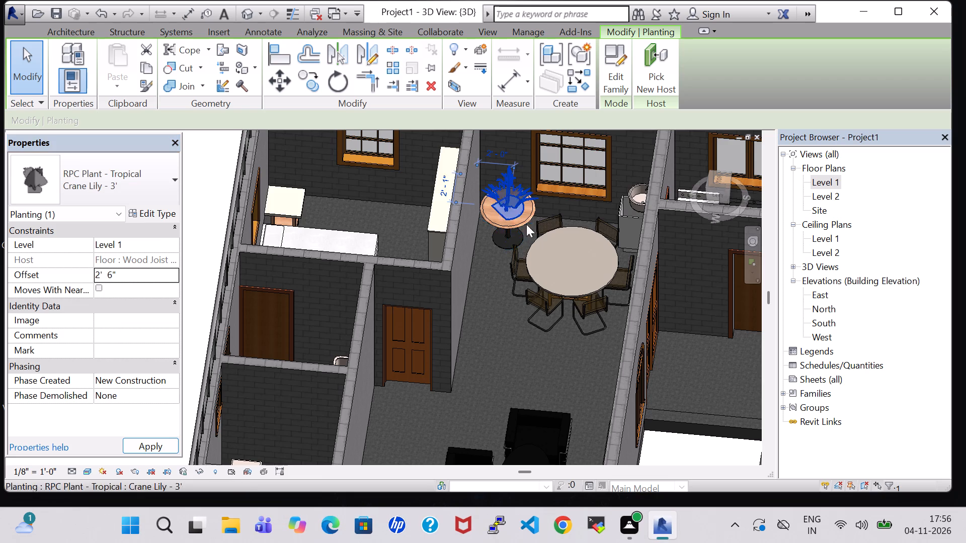
{"action": "left_click", "coordinate": [507, 342]}
Set the Offset of the Crane Lily at the Living Room's round table, beside the TV Stand, to 2' 6".
{"action": "middle_click_drag", "start_coordinate": [507, 342], "coordinate": [506, 312], "text": "shift"}
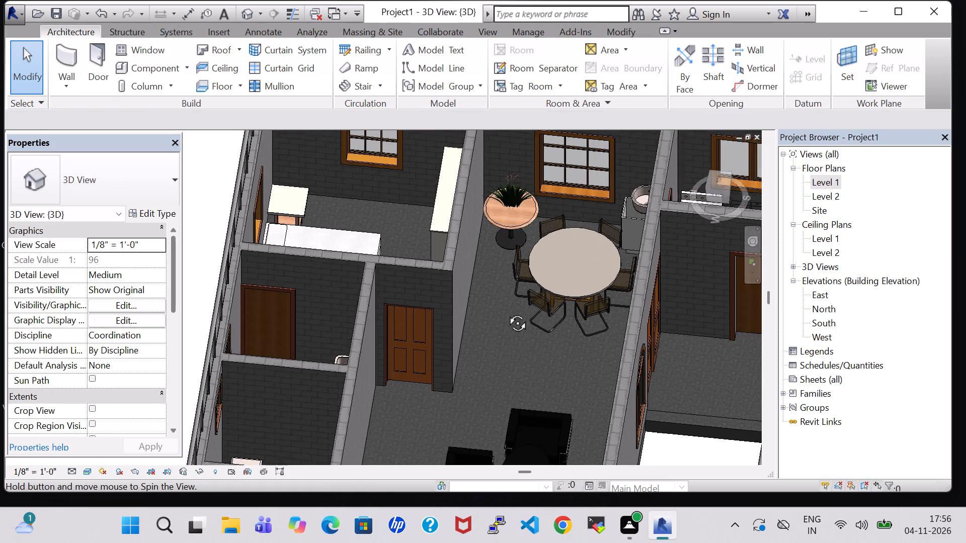
{"action": "middle_click_drag", "start_coordinate": [506, 312], "coordinate": [756, 361], "text": "shift"}
{"action": "left_click", "coordinate": [542, 353]}
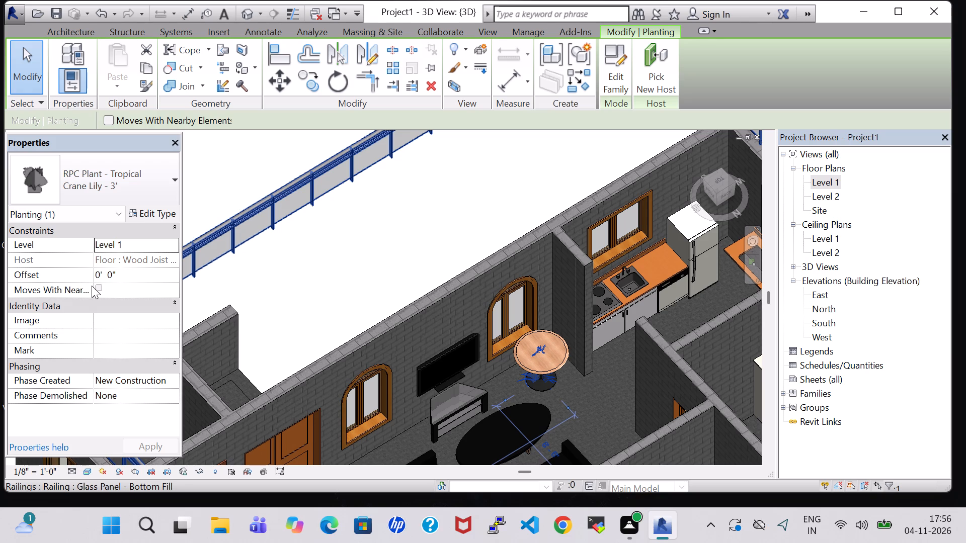
{"action": "left_click", "coordinate": [100, 274]}
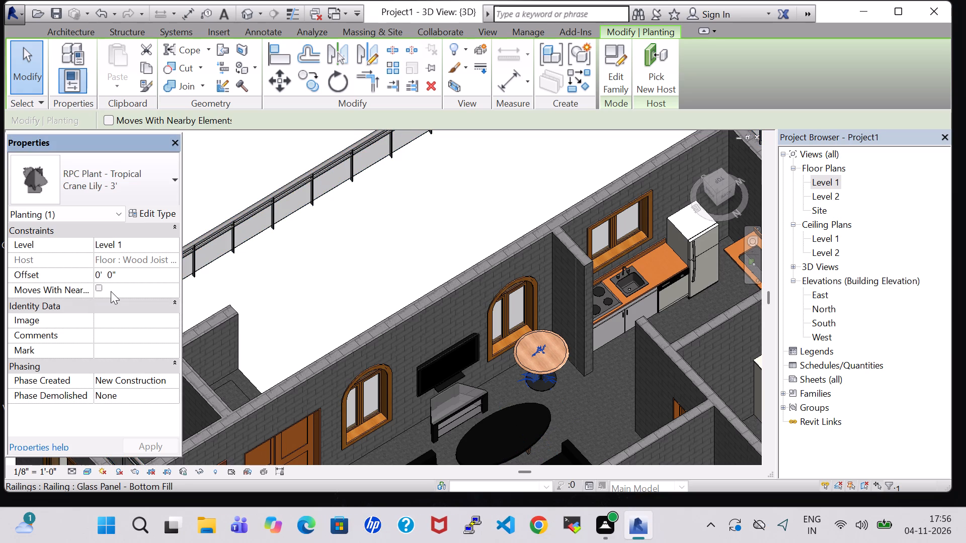
{"action": "key", "text": "BackSpace"}
{"action": "key", "text": "2"}
{"action": "key", "text": "Right"}
{"action": "key", "text": "Right"}
{"action": "key", "text": "Right"}
{"action": "key", "text": "Right"}
{"action": "key", "text": "BackSpace"}
{"action": "key", "text": "6"}
{"action": "key", "text": "Return"}
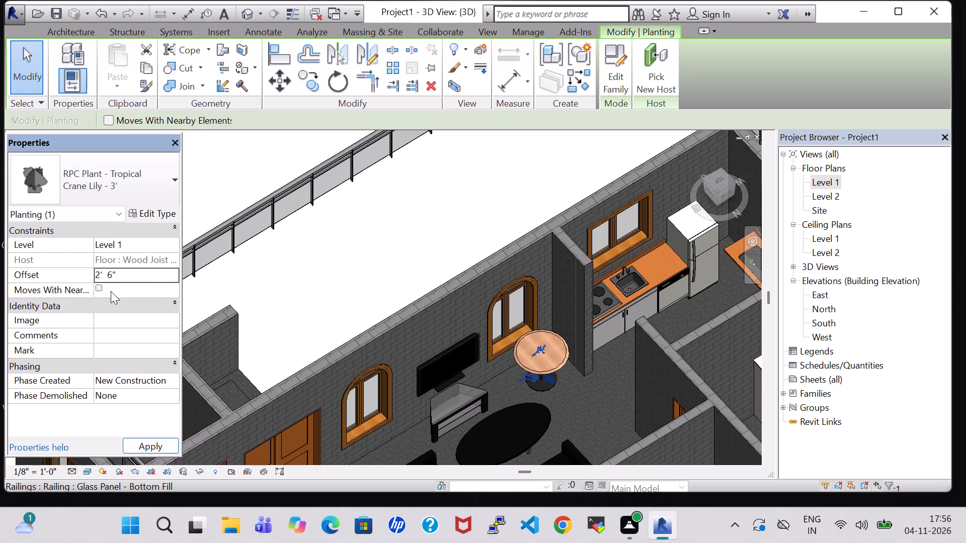
{"action": "left_click", "coordinate": [616, 405]}
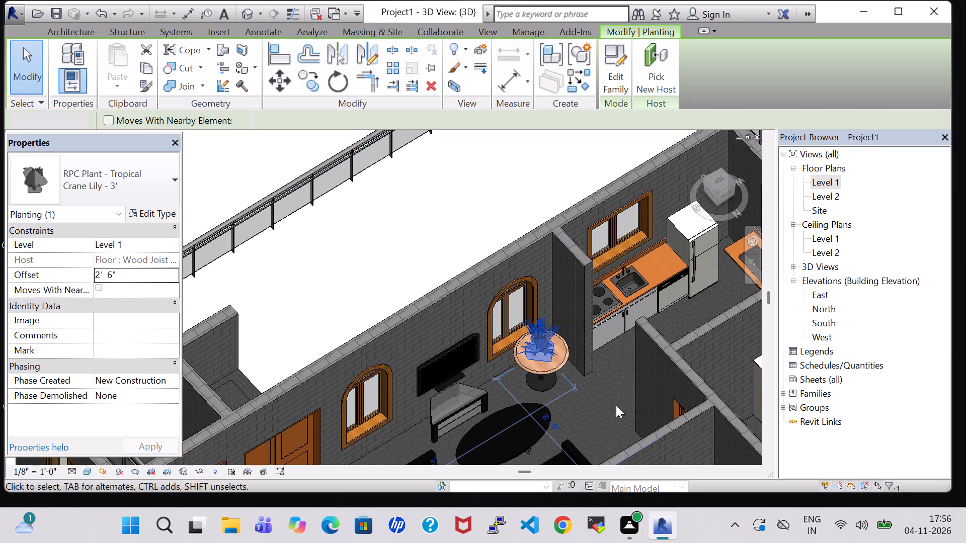
Examine the raised Living Room plant and the surrounding furnished rooms from several angles in 3D.
{"action": "middle_click_drag", "start_coordinate": [615, 406], "coordinate": [590, 314], "text": "shift"}
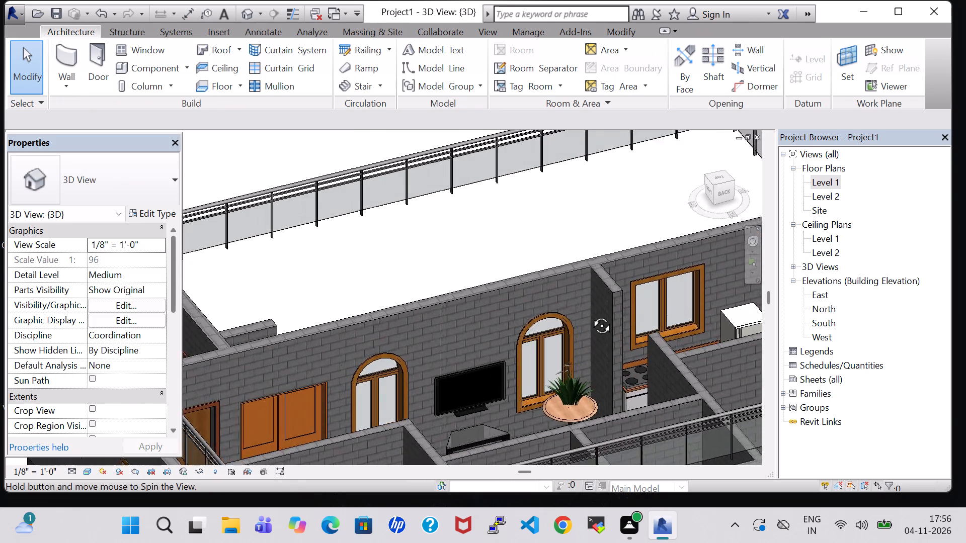
{"action": "middle_click_drag", "start_coordinate": [590, 314], "coordinate": [774, 452], "text": "shift"}
{"action": "scroll", "coordinate": [567, 398], "scroll_direction": "down", "scroll_amount": 1}
{"action": "middle_click_drag", "start_coordinate": [562, 402], "coordinate": [549, 413], "text": "shift"}
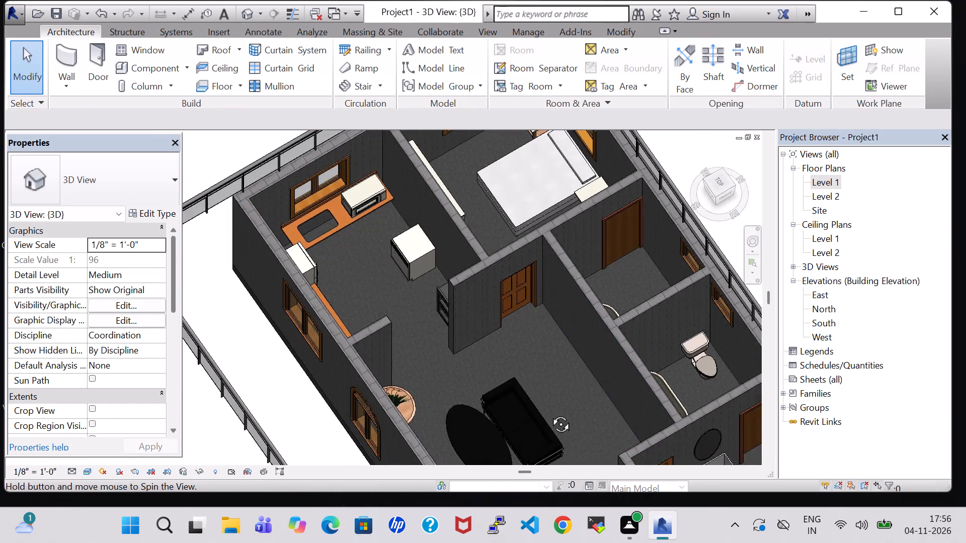
{"action": "middle_click_drag", "start_coordinate": [549, 413], "coordinate": [385, 301], "text": "shift"}
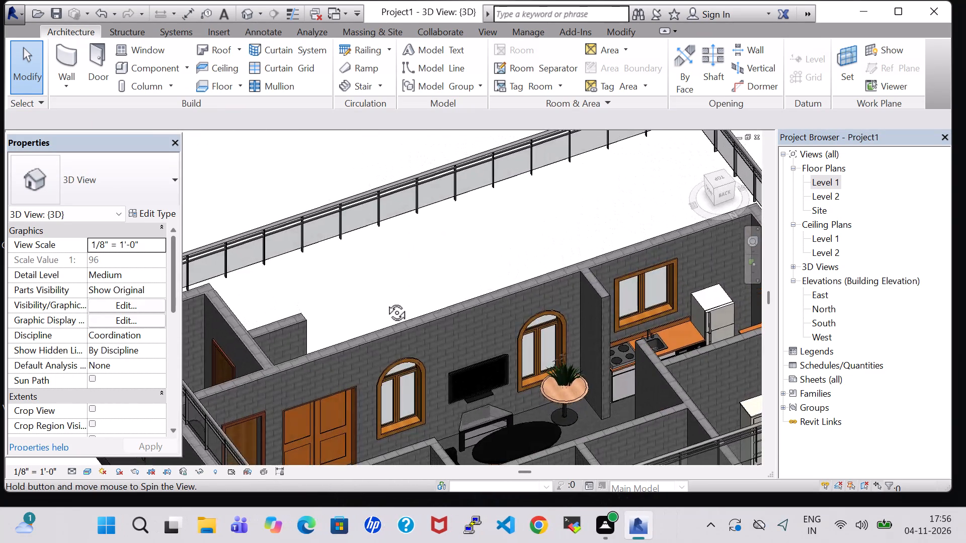
{"action": "middle_click_drag", "start_coordinate": [385, 301], "coordinate": [623, 408], "text": "shift"}
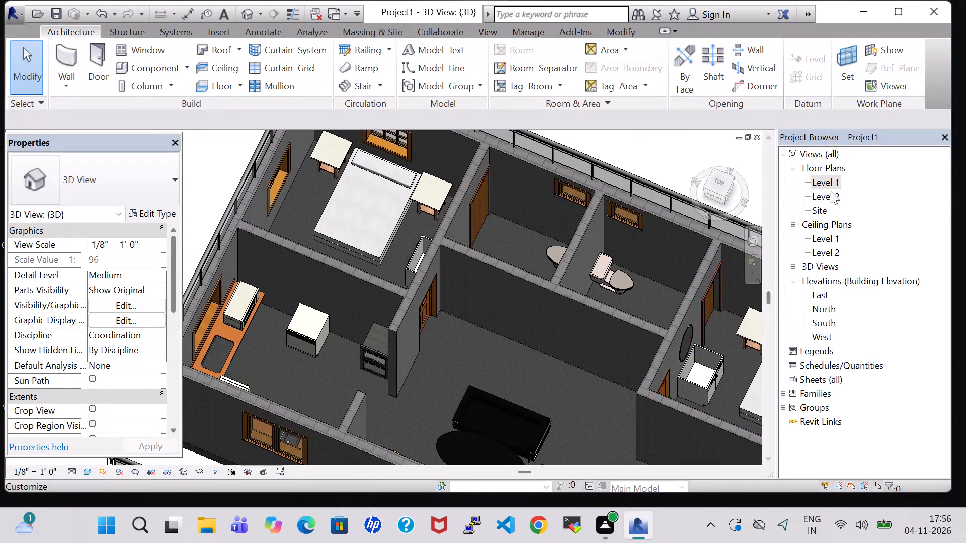
In the Level 1 floor plan, load the Table-Coffee family from the Furniture > Tables library for component placement.
{"action": "double_click", "coordinate": [828, 185]}
{"action": "scroll", "coordinate": [404, 295], "scroll_direction": "down", "scroll_amount": 4}
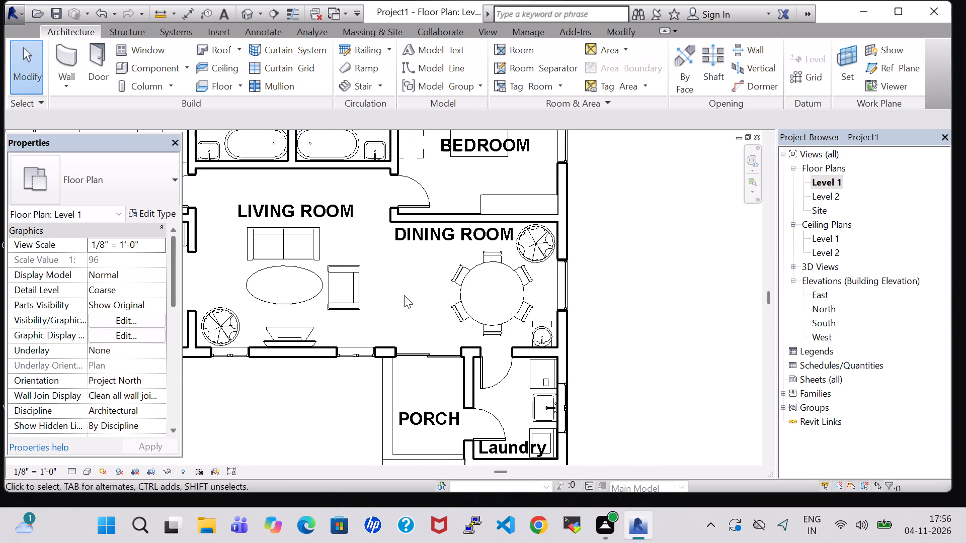
{"action": "middle_click_drag", "start_coordinate": [404, 295], "coordinate": [434, 308]}
{"action": "scroll", "coordinate": [434, 308], "scroll_direction": "up", "scroll_amount": 1}
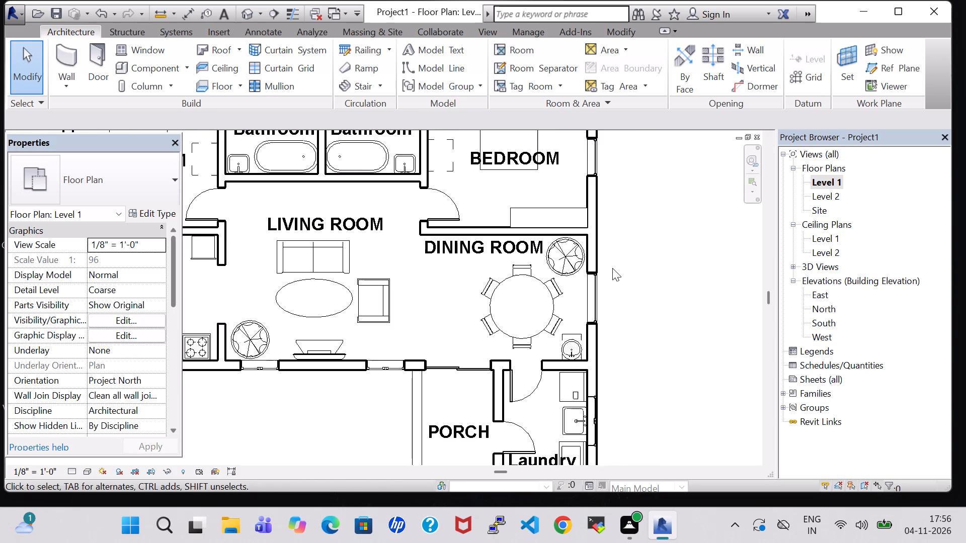
{"action": "middle_click_drag", "start_coordinate": [653, 274], "coordinate": [671, 305]}
{"action": "left_click", "coordinate": [138, 69]}
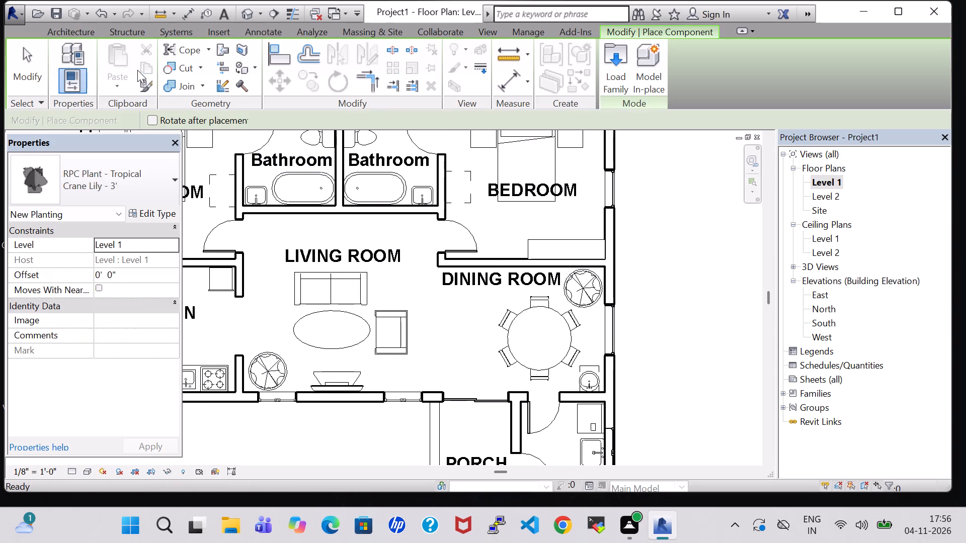
{"action": "left_click", "coordinate": [612, 68]}
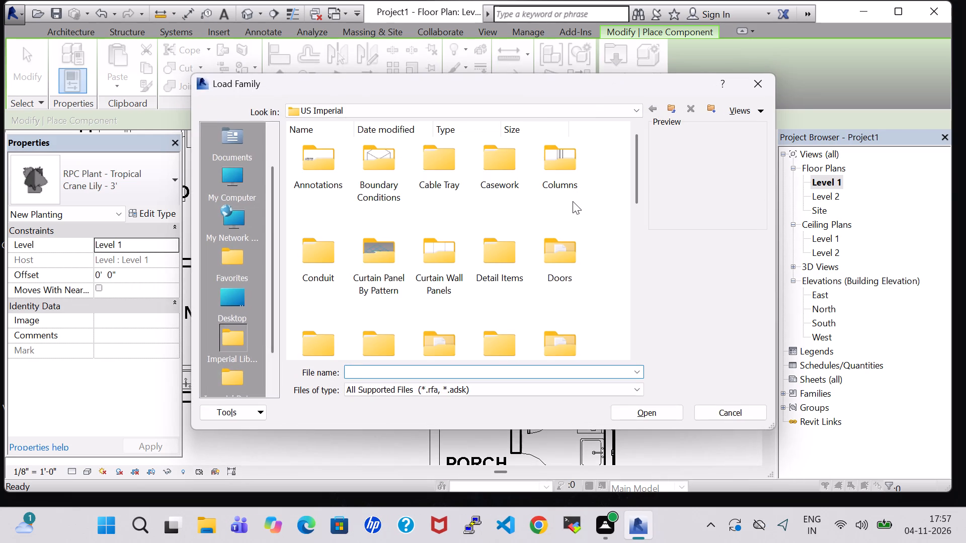
{"action": "scroll", "coordinate": [572, 202], "scroll_direction": "down", "scroll_amount": 1}
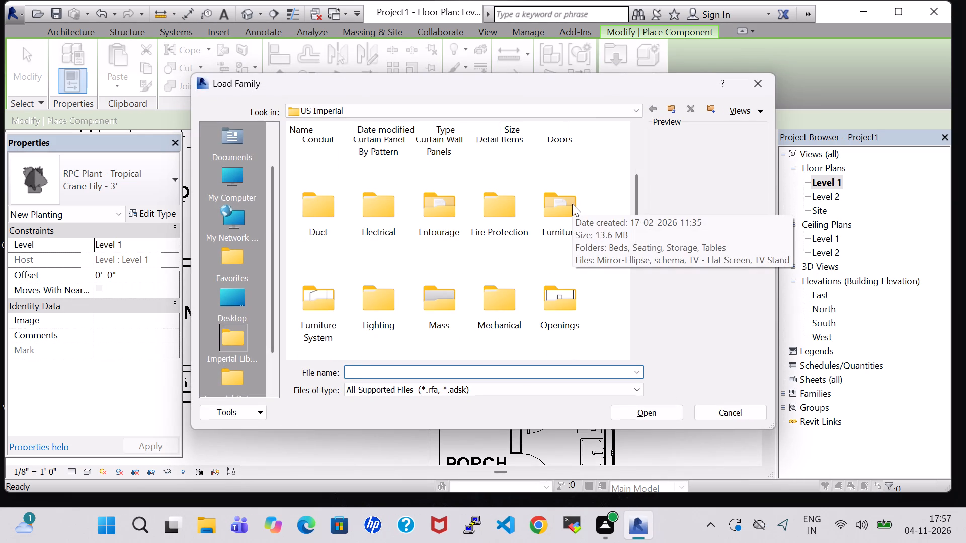
{"action": "scroll", "coordinate": [539, 226], "scroll_direction": "down", "scroll_amount": 1}
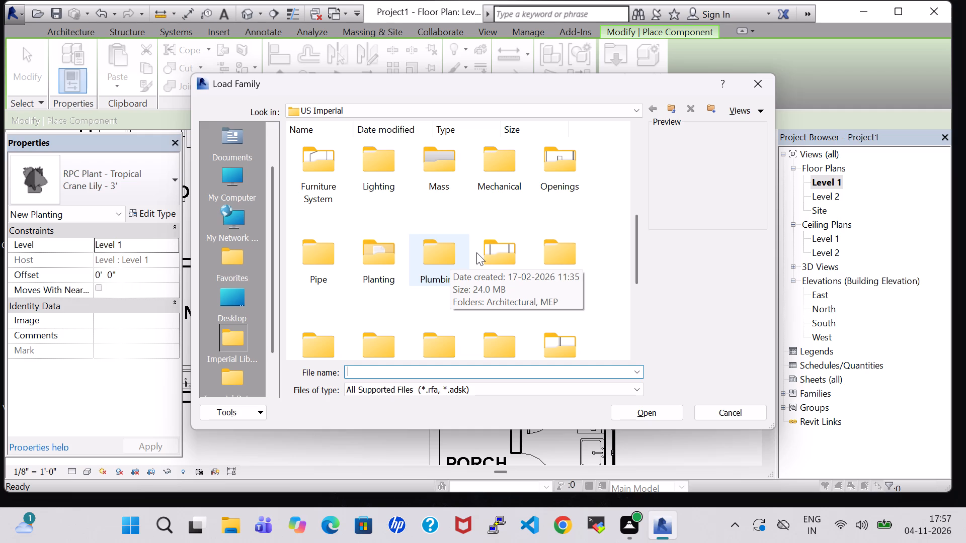
{"action": "scroll", "coordinate": [517, 252], "scroll_direction": "up", "scroll_amount": 1}
{"action": "double_click", "coordinate": [552, 212]}
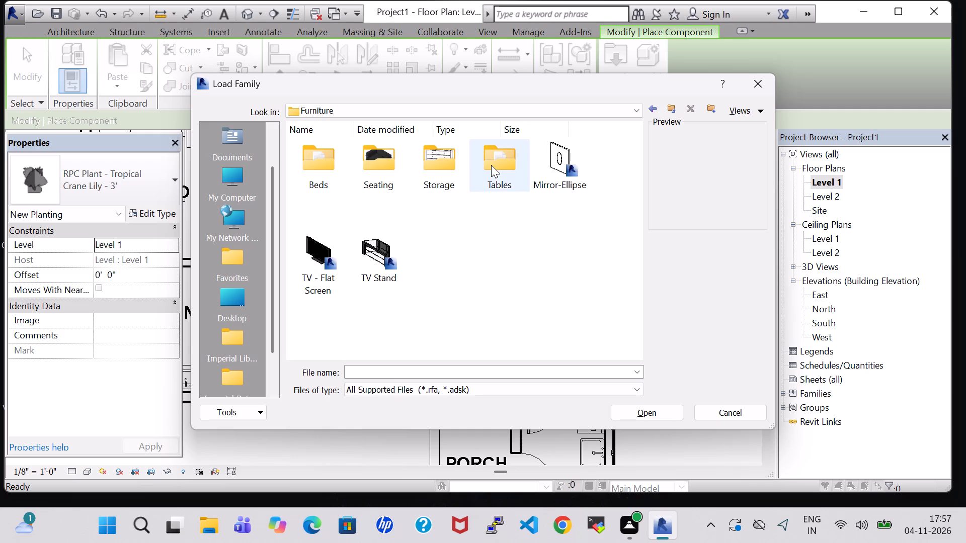
{"action": "double_click", "coordinate": [491, 165]}
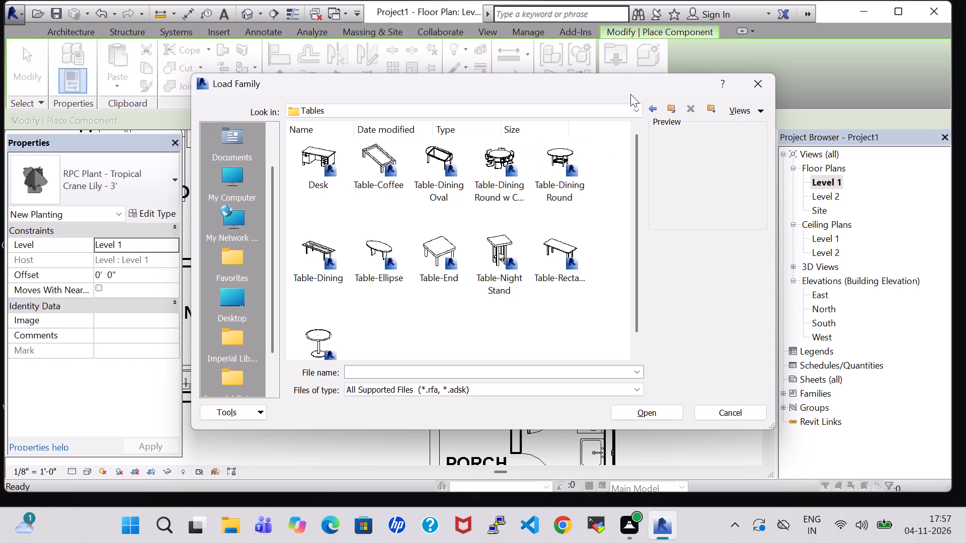
{"action": "left_click", "coordinate": [650, 115]}
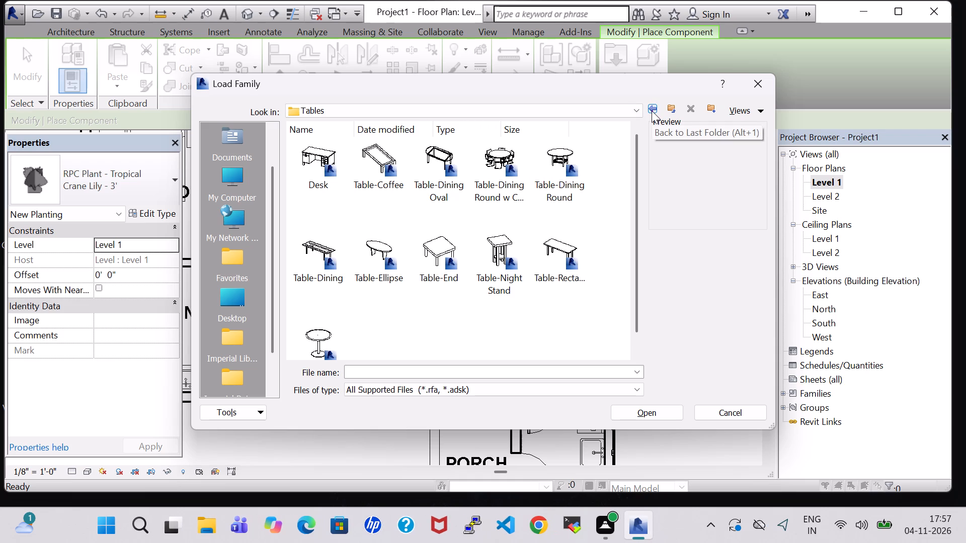
{"action": "left_click", "coordinate": [383, 164]}
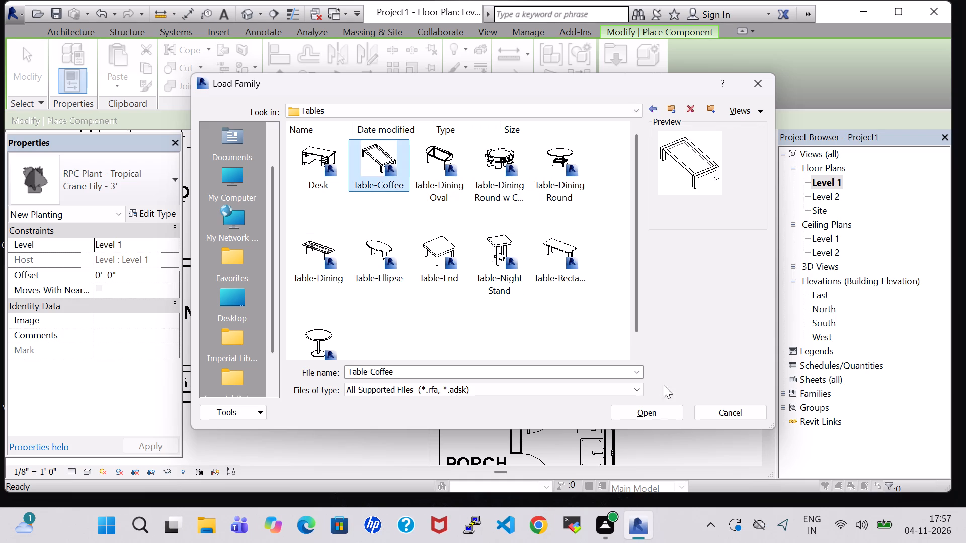
{"action": "left_click", "coordinate": [664, 417]}
Place a 24" x 24" x 24" Table-Coffee in the Living Room by the Bathroom wall, centred about 1' 4 1/2" from the wall's centreline.
{"action": "scroll", "coordinate": [397, 227], "scroll_direction": "up", "scroll_amount": 6}
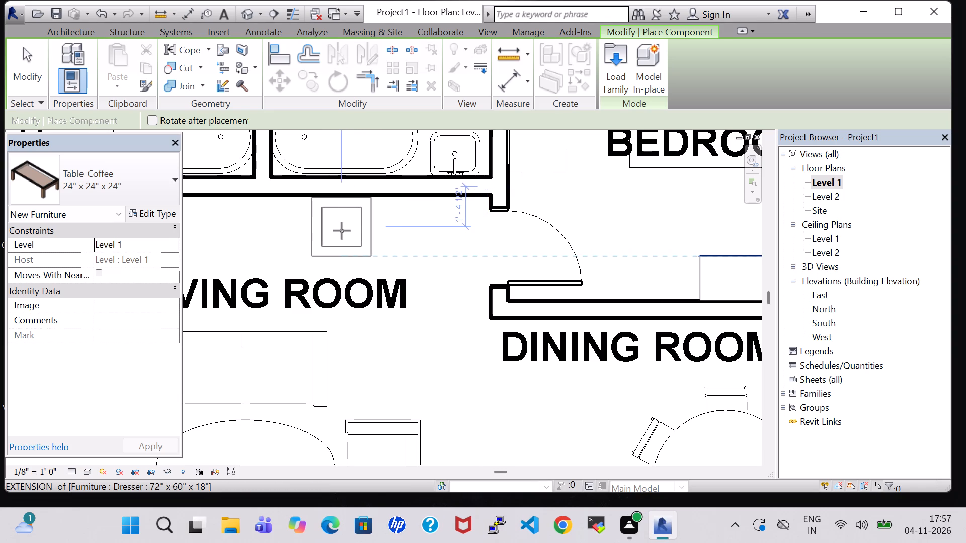
{"action": "left_click", "coordinate": [342, 231]}
{"action": "key", "text": "Escape"}
{"action": "key", "text": "Escape"}
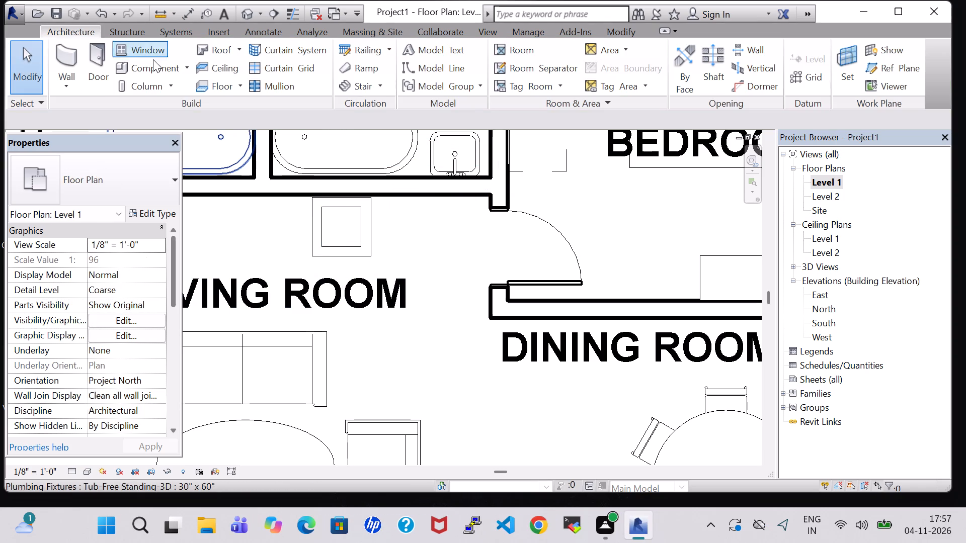
Browse the US Imperial family library's Profiles folder and examine the three Curtain Wall mullion families.
{"action": "left_click", "coordinate": [151, 61]}
{"action": "left_click", "coordinate": [603, 70]}
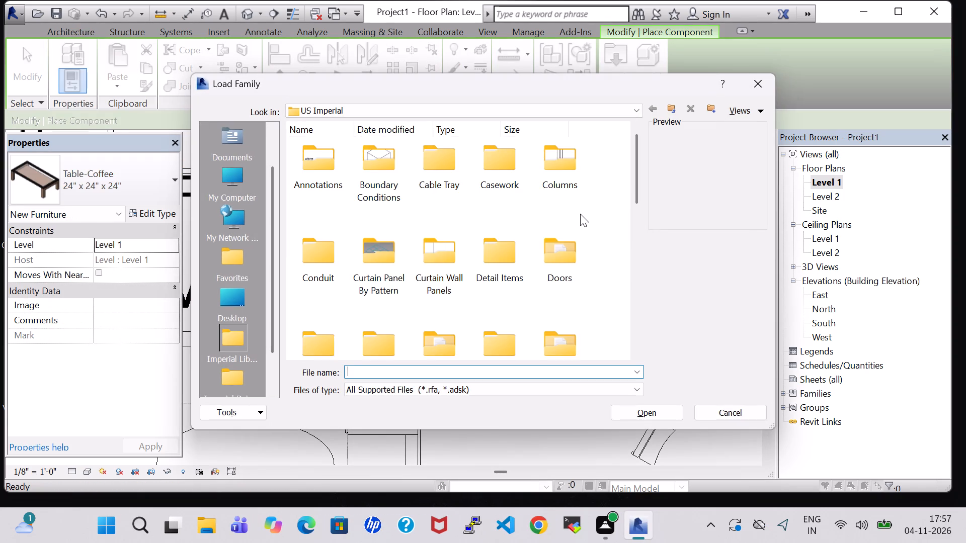
{"action": "scroll", "coordinate": [580, 214], "scroll_direction": "down", "scroll_amount": 2}
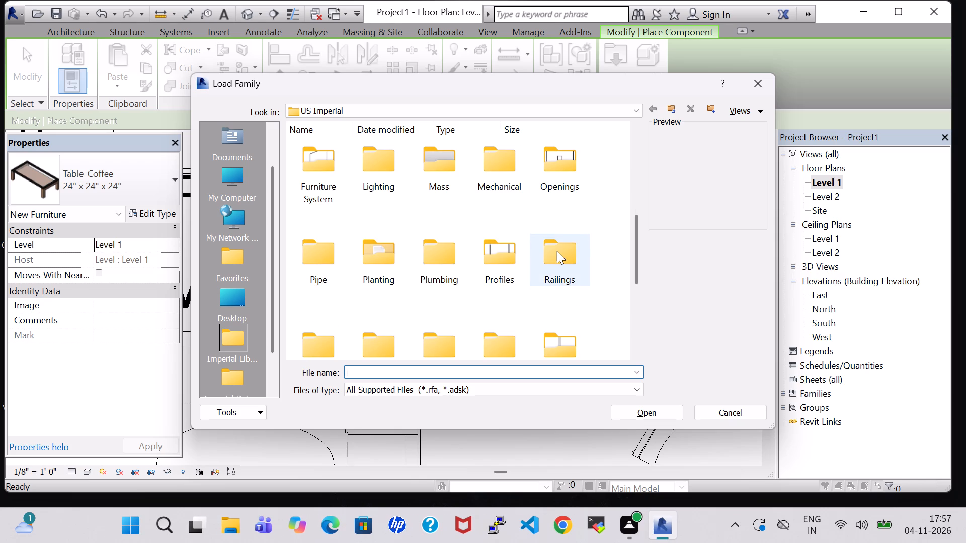
{"action": "scroll", "coordinate": [557, 251], "scroll_direction": "down", "scroll_amount": 1}
{"action": "scroll", "coordinate": [562, 233], "scroll_direction": "up", "scroll_amount": 1}
{"action": "double_click", "coordinate": [503, 259]}
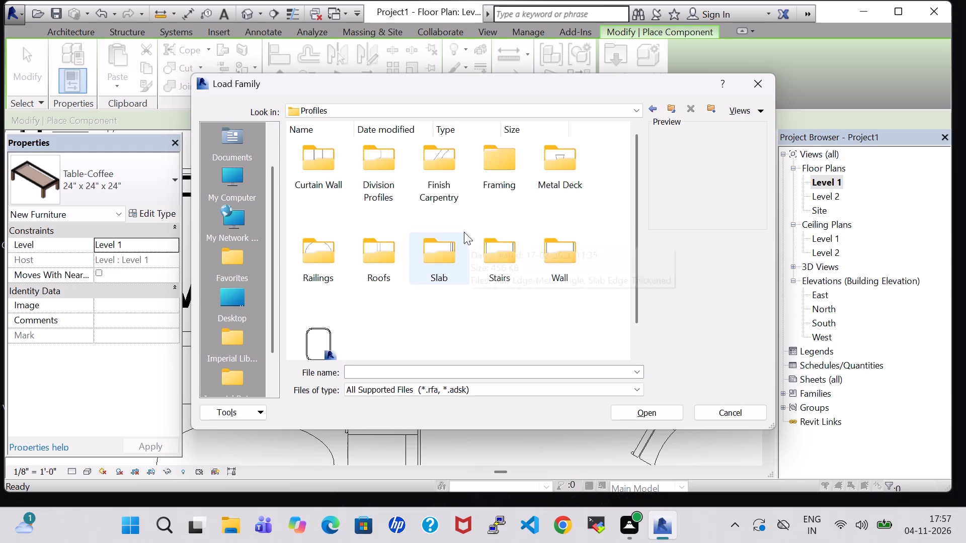
{"action": "scroll", "coordinate": [424, 232], "scroll_direction": "down", "scroll_amount": 1}
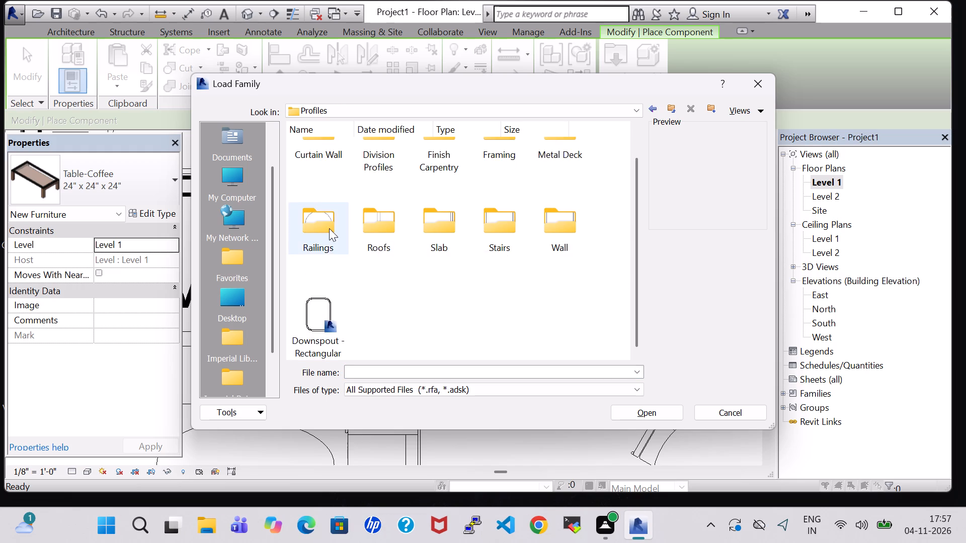
{"action": "scroll", "coordinate": [329, 228], "scroll_direction": "up", "scroll_amount": 1}
{"action": "double_click", "coordinate": [329, 184]}
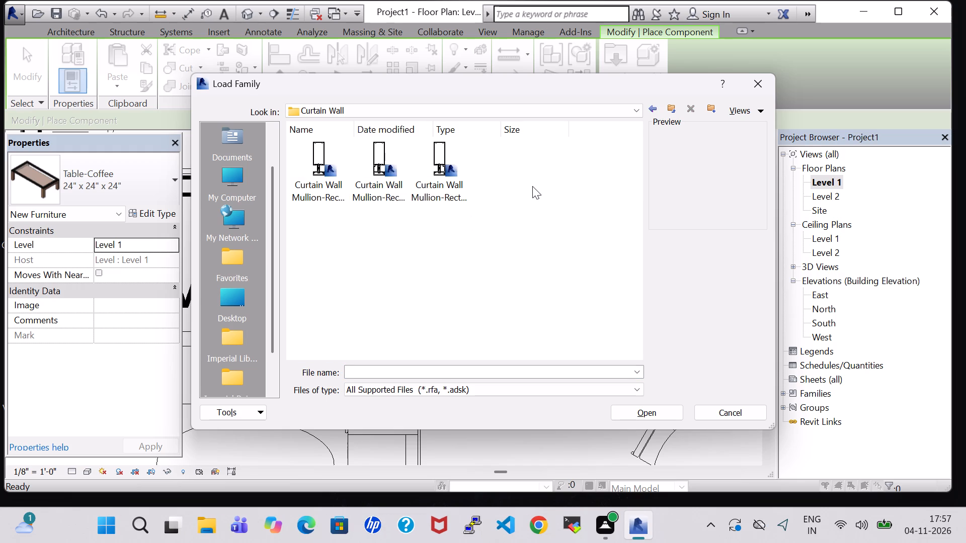
{"action": "left_click", "coordinate": [322, 184]}
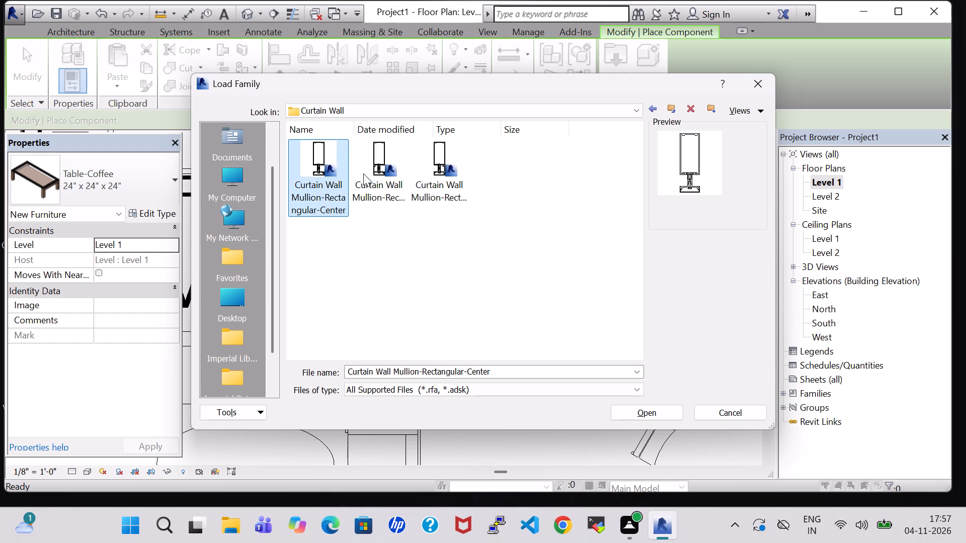
{"action": "left_click", "coordinate": [367, 173]}
{"action": "left_click", "coordinate": [438, 176]}
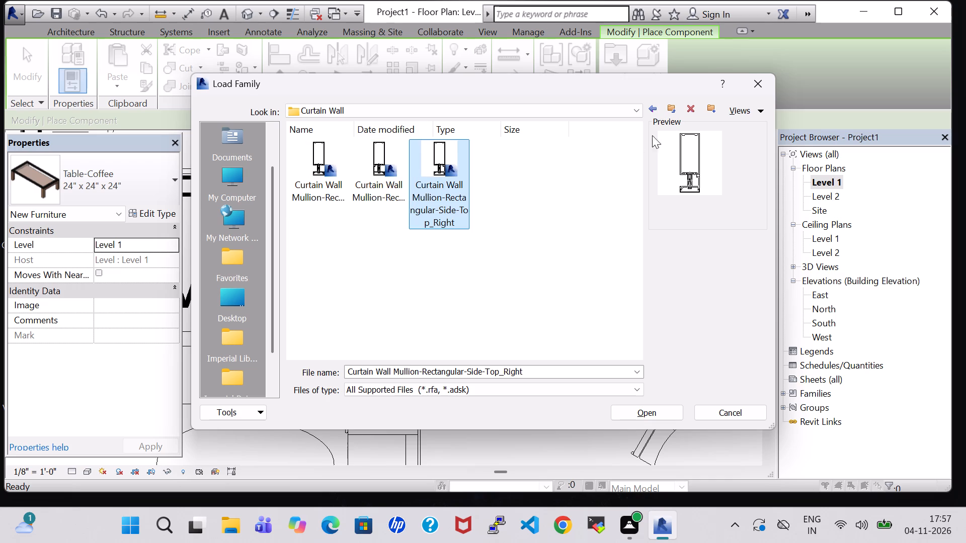
{"action": "left_click", "coordinate": [655, 108]}
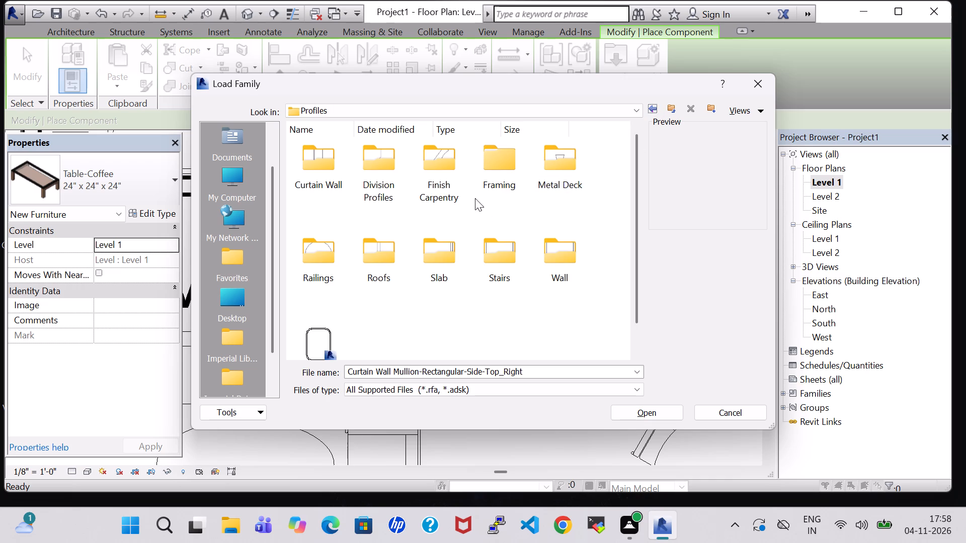
Look through the Finish Carpentry, Division Profiles and Framing profile folders, including Framing's Concrete and Wood families.
{"action": "double_click", "coordinate": [439, 182]}
{"action": "scroll", "coordinate": [480, 221], "scroll_direction": "down", "scroll_amount": 3}
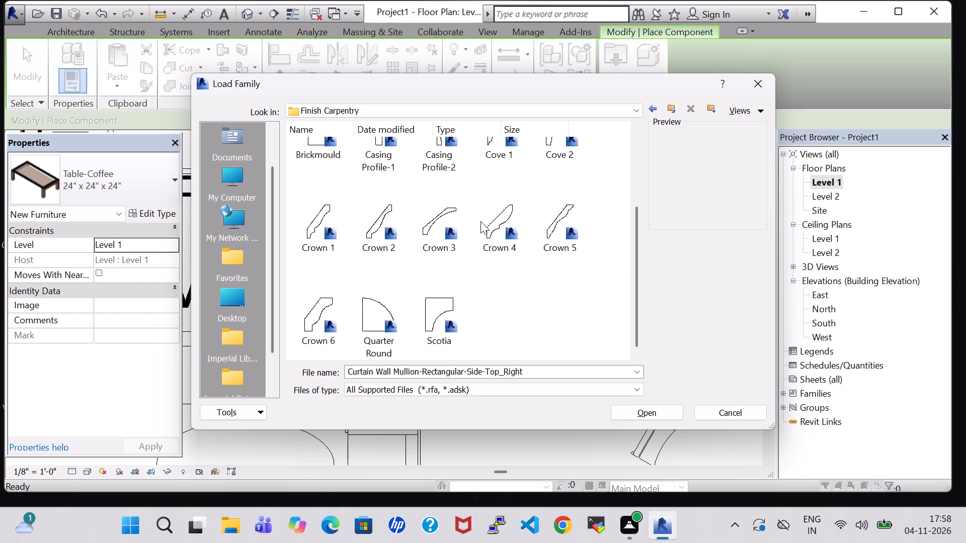
{"action": "left_click", "coordinate": [657, 106]}
{"action": "double_click", "coordinate": [376, 176]}
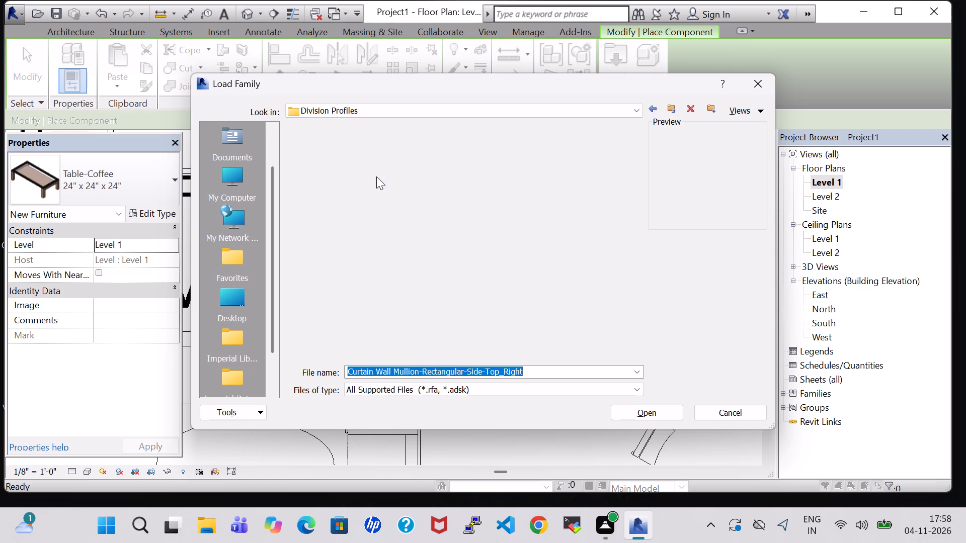
{"action": "left_click", "coordinate": [653, 109]}
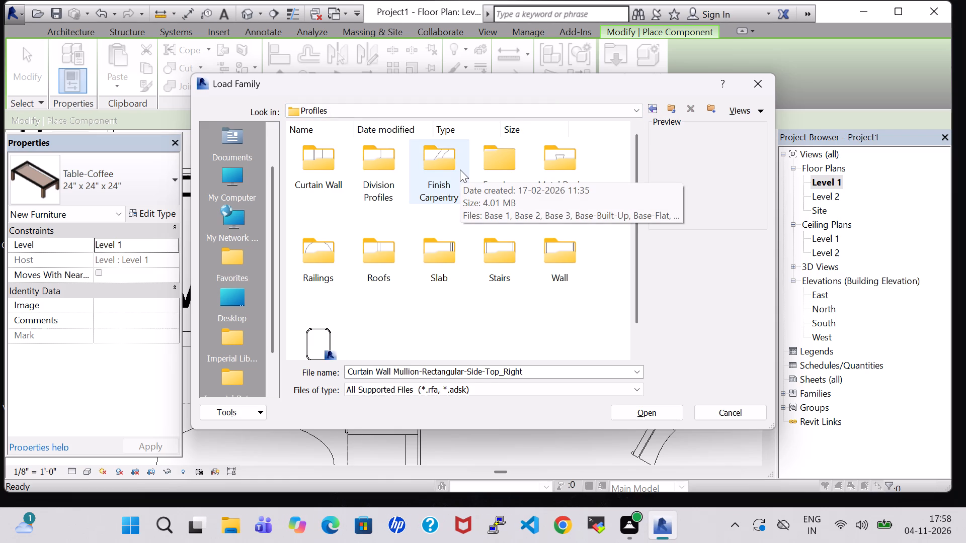
{"action": "double_click", "coordinate": [501, 171]}
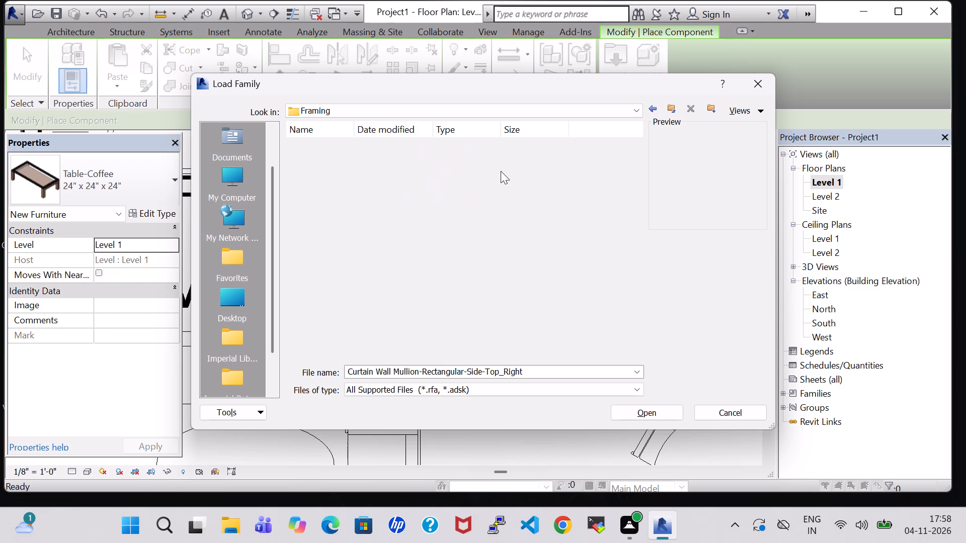
{"action": "double_click", "coordinate": [334, 166]}
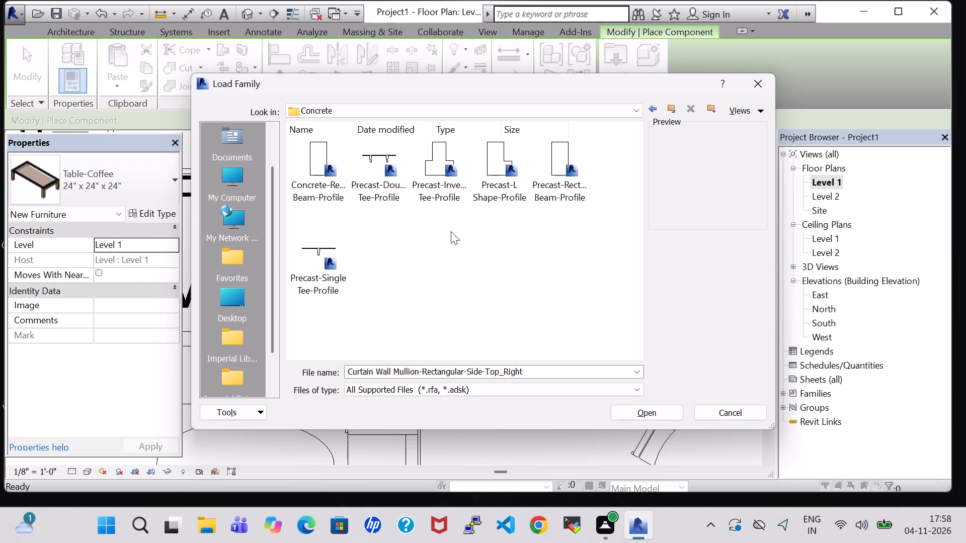
{"action": "left_click", "coordinate": [654, 106]}
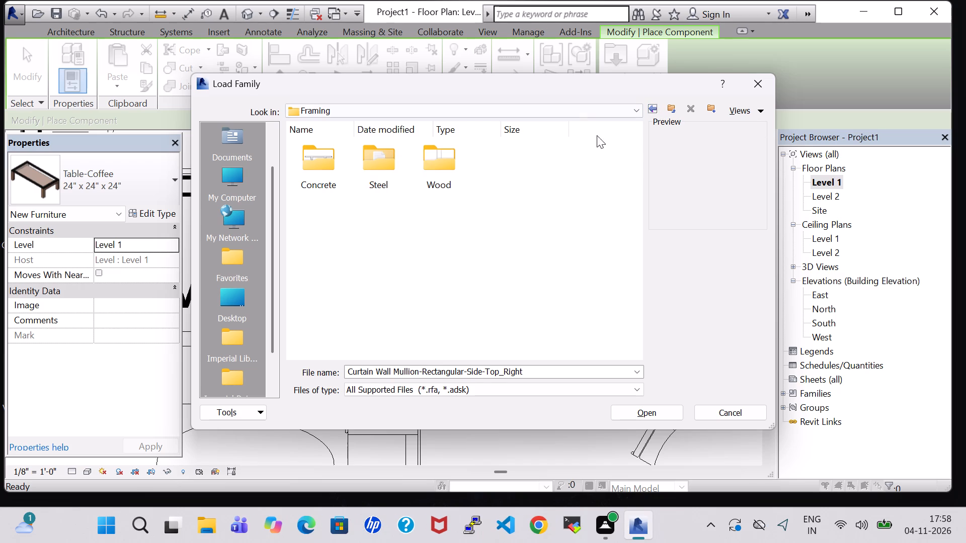
{"action": "double_click", "coordinate": [431, 173]}
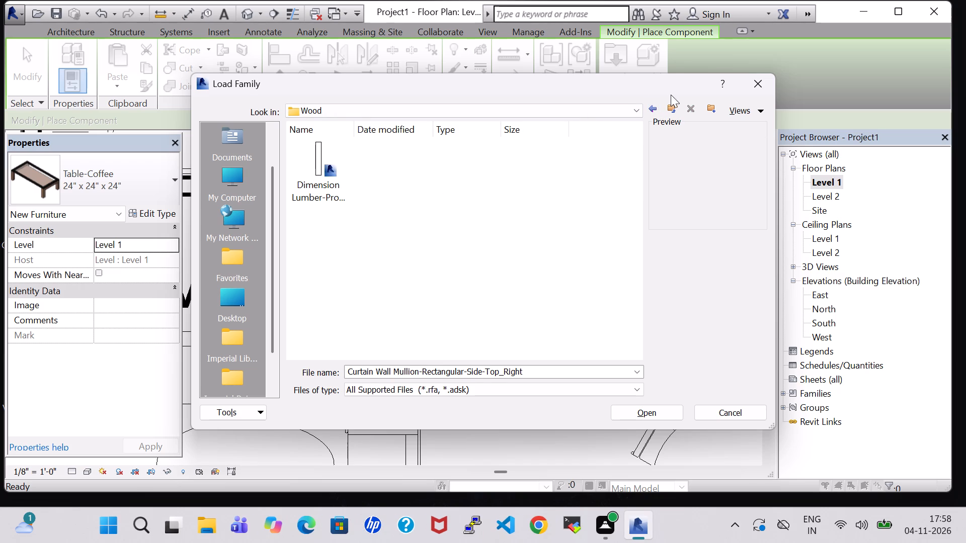
{"action": "left_click", "coordinate": [655, 106]}
{"action": "left_click", "coordinate": [655, 106]}
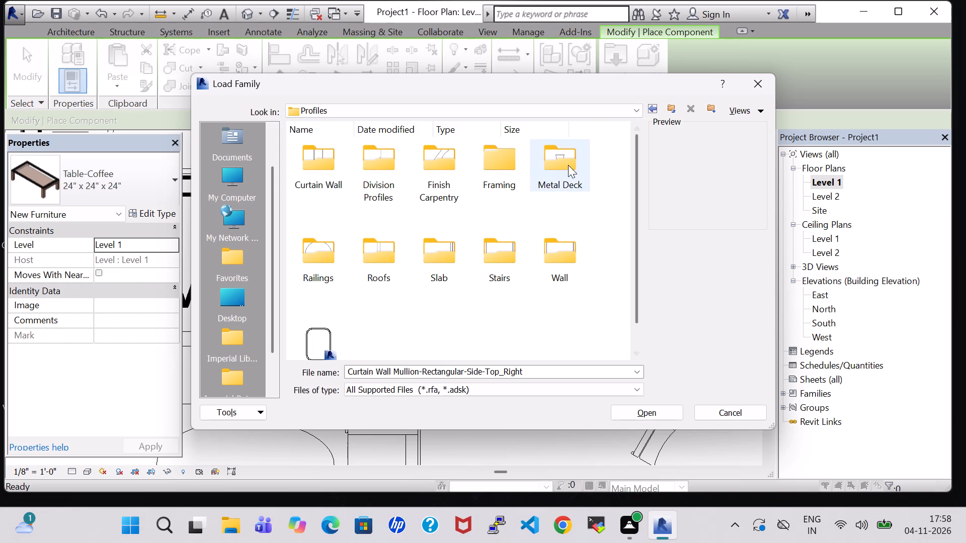
Look through the Railings, Roofs, Slab, Stairs and Wall profile folders, then leave component placement without loading a family.
{"action": "double_click", "coordinate": [337, 248]}
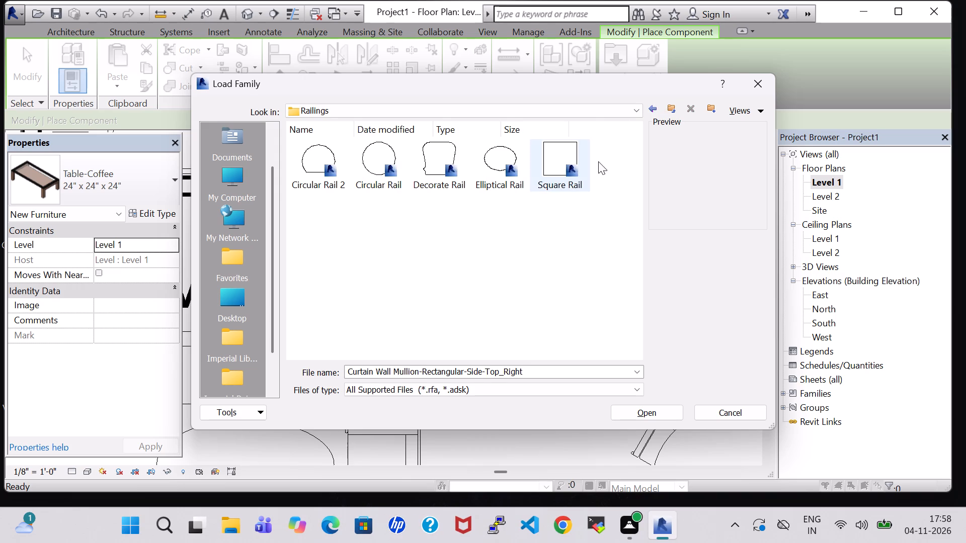
{"action": "left_click", "coordinate": [651, 107]}
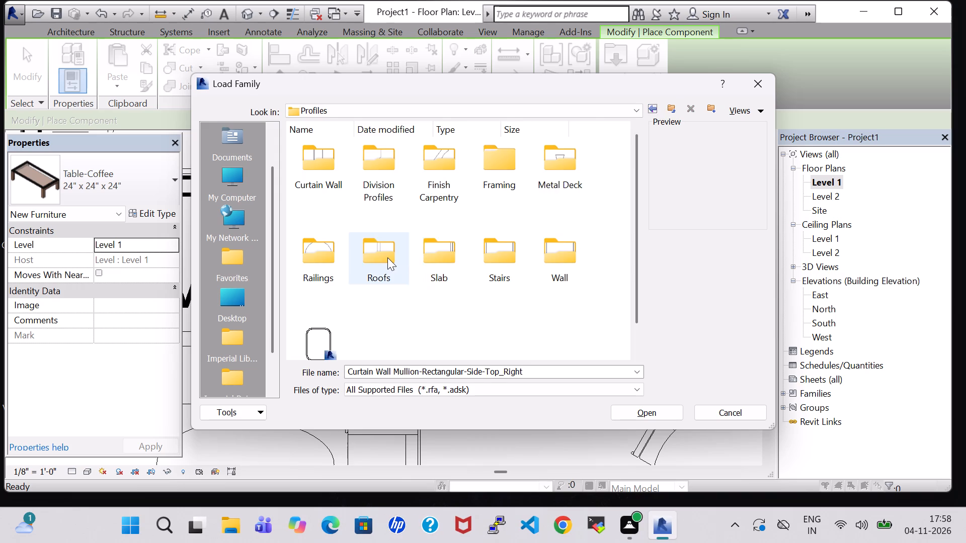
{"action": "double_click", "coordinate": [386, 257]}
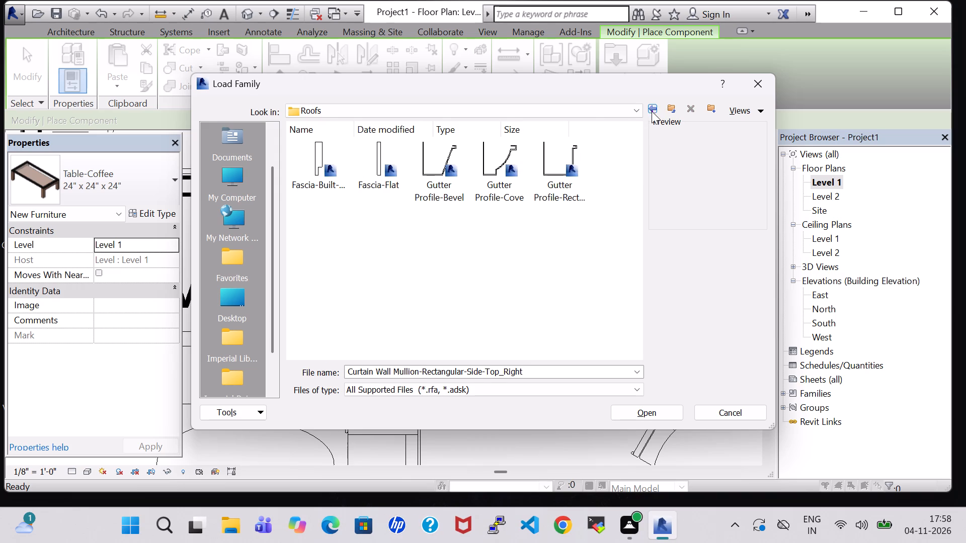
{"action": "left_click", "coordinate": [652, 109]}
{"action": "double_click", "coordinate": [447, 254]}
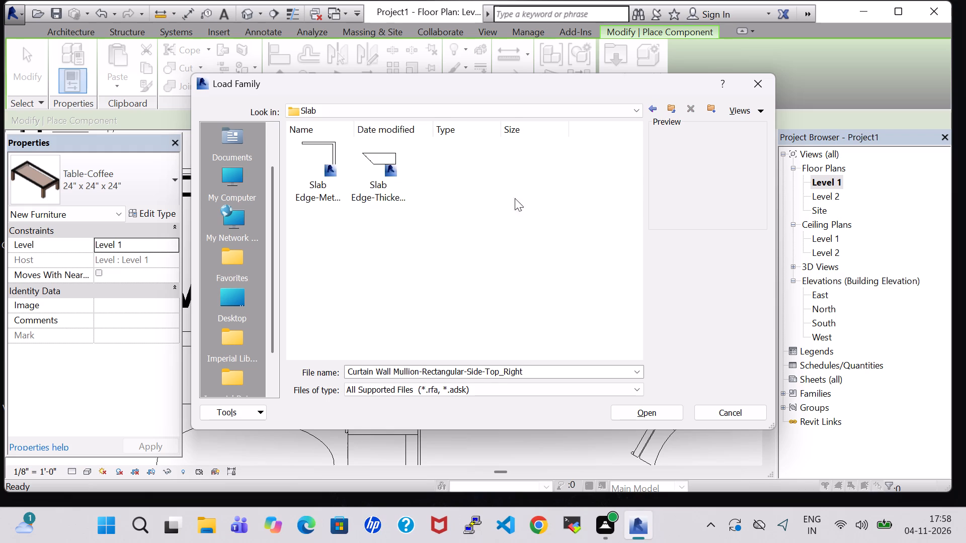
{"action": "left_click", "coordinate": [654, 108]}
{"action": "double_click", "coordinate": [500, 257]}
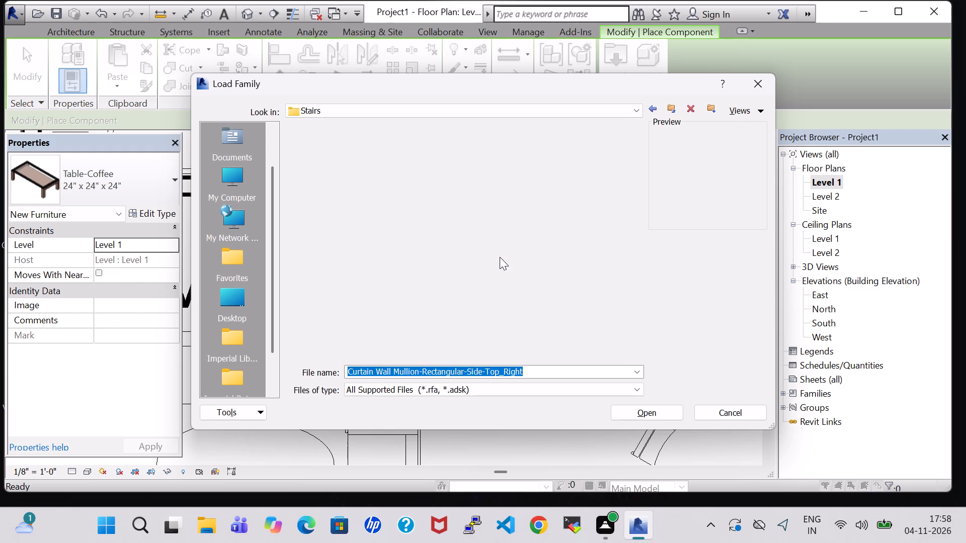
{"action": "left_click", "coordinate": [653, 107]}
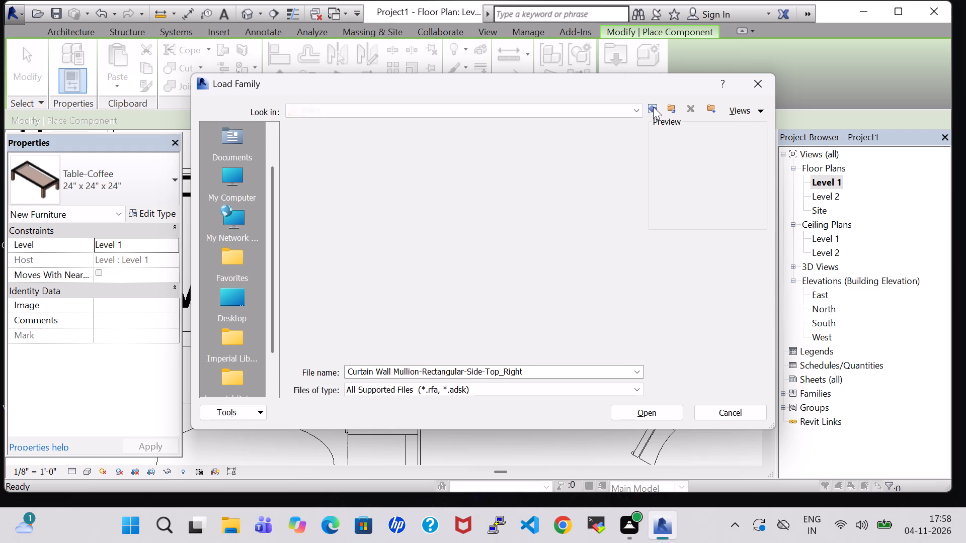
{"action": "double_click", "coordinate": [559, 257]}
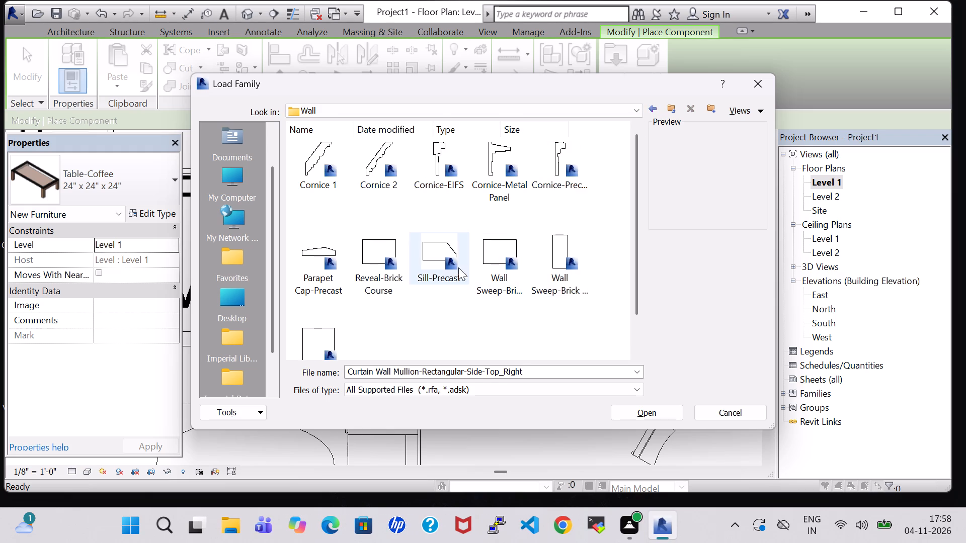
{"action": "scroll", "coordinate": [457, 268], "scroll_direction": "down", "scroll_amount": 1}
{"action": "scroll", "coordinate": [478, 306], "scroll_direction": "up", "scroll_amount": 2}
{"action": "left_click", "coordinate": [654, 109]}
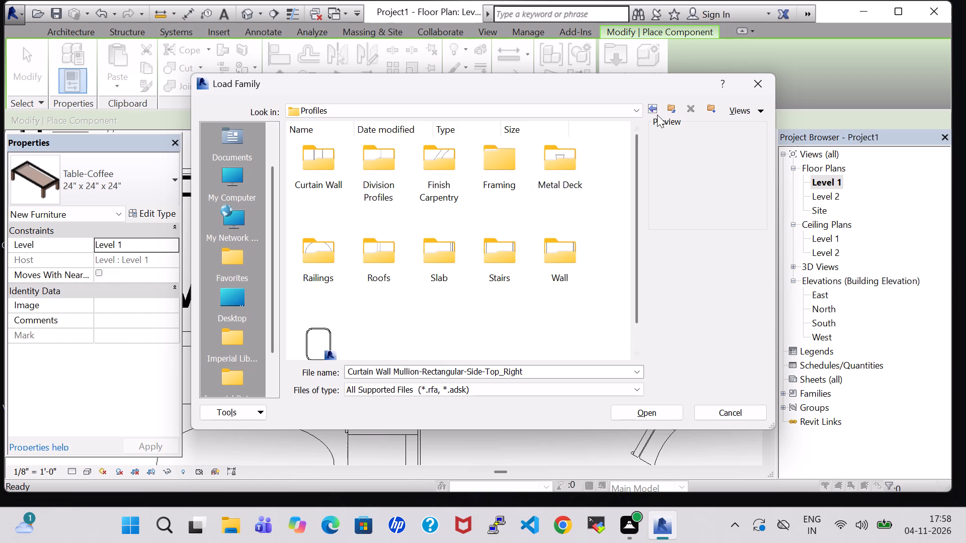
{"action": "left_click", "coordinate": [655, 108]}
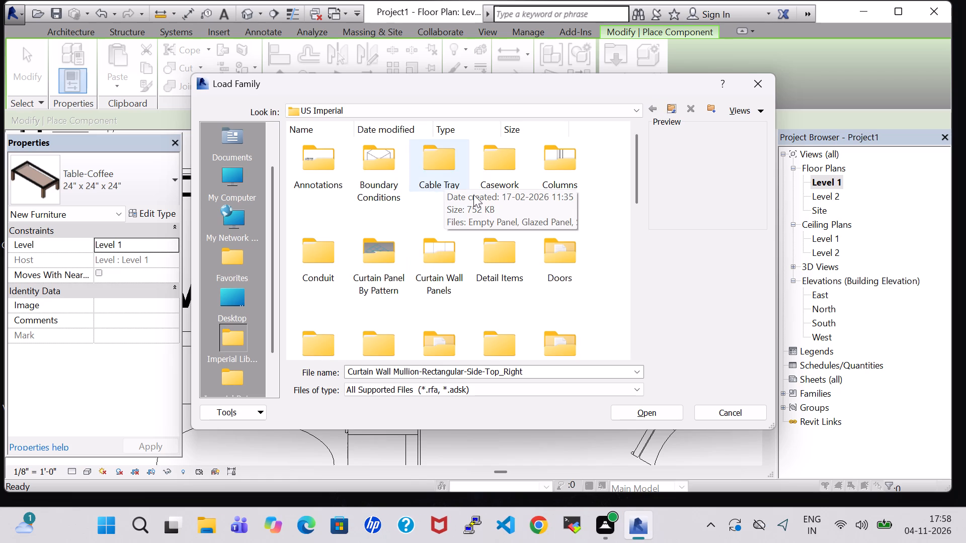
{"action": "left_click", "coordinate": [761, 97]}
{"action": "left_click", "coordinate": [761, 86]}
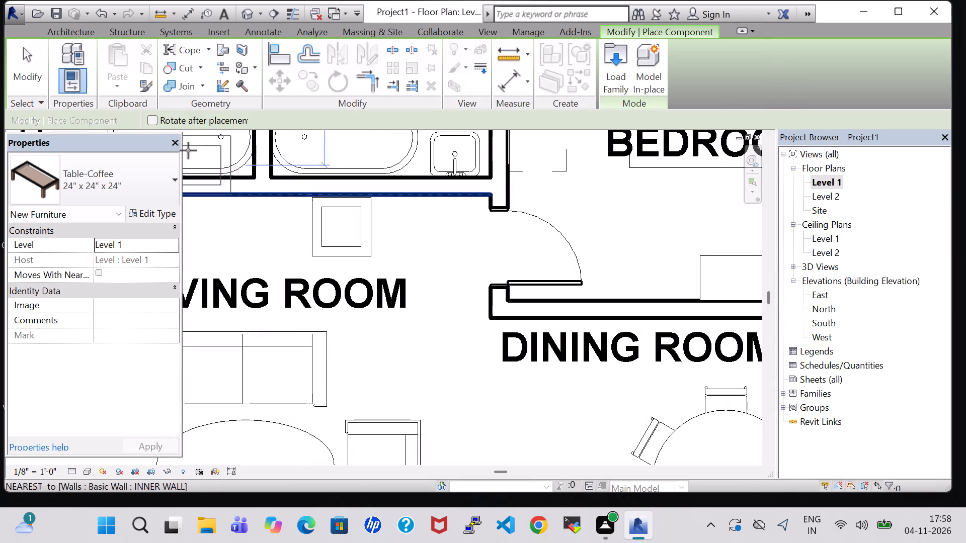
{"action": "key", "text": "Escape"}
{"action": "key", "text": "Escape"}
{"action": "key", "text": "Escape"}
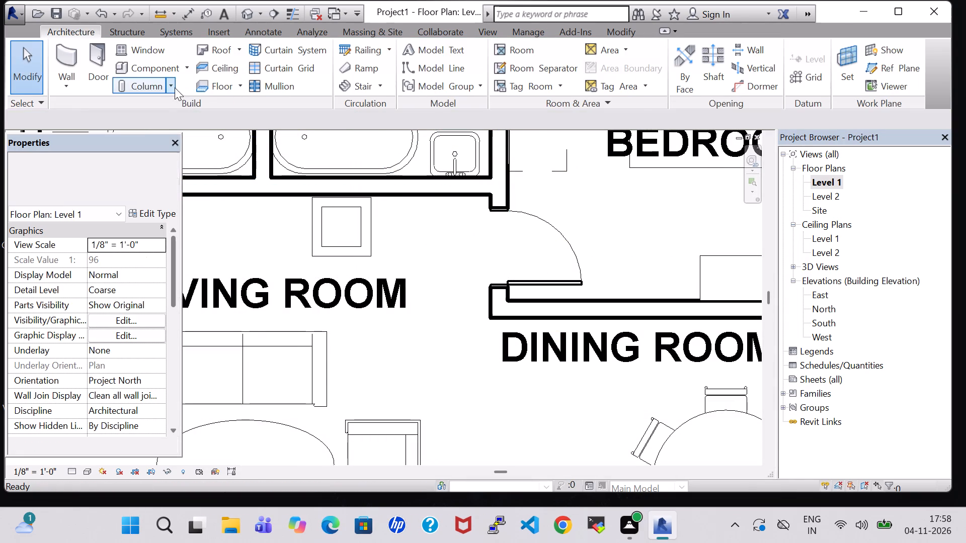
{"action": "key", "text": "Escape"}
Load the Chair-Executive family from the US Imperial library's Furniture > Seating folder for component placement.
{"action": "left_click", "coordinate": [158, 74]}
{"action": "left_click", "coordinate": [613, 79]}
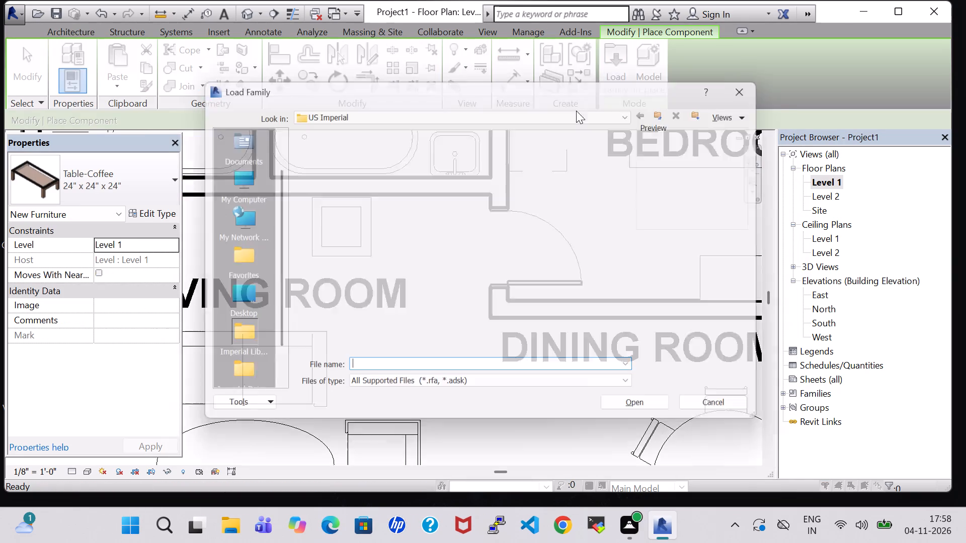
{"action": "scroll", "coordinate": [499, 248], "scroll_direction": "down", "scroll_amount": 1}
{"action": "double_click", "coordinate": [552, 213]}
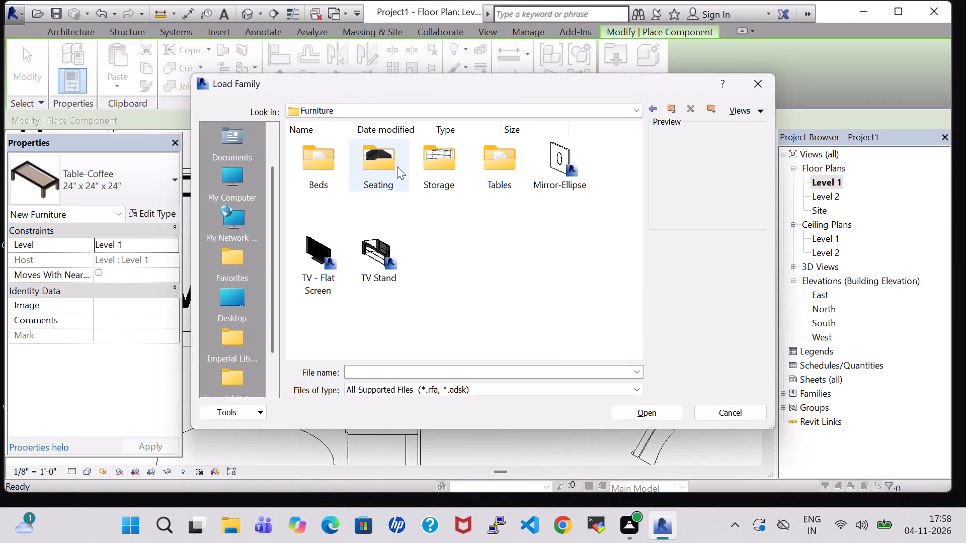
{"action": "double_click", "coordinate": [386, 164]}
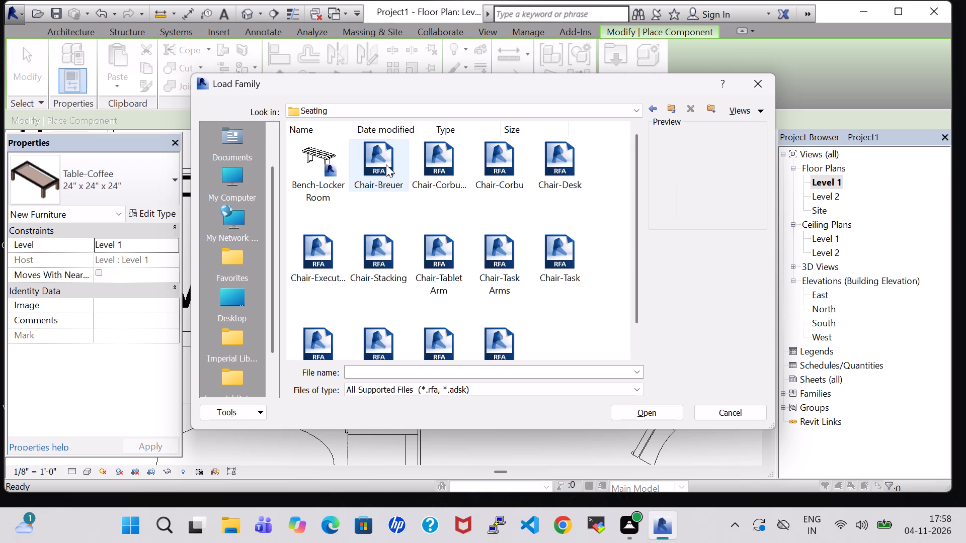
{"action": "scroll", "coordinate": [546, 210], "scroll_direction": "down", "scroll_amount": 1}
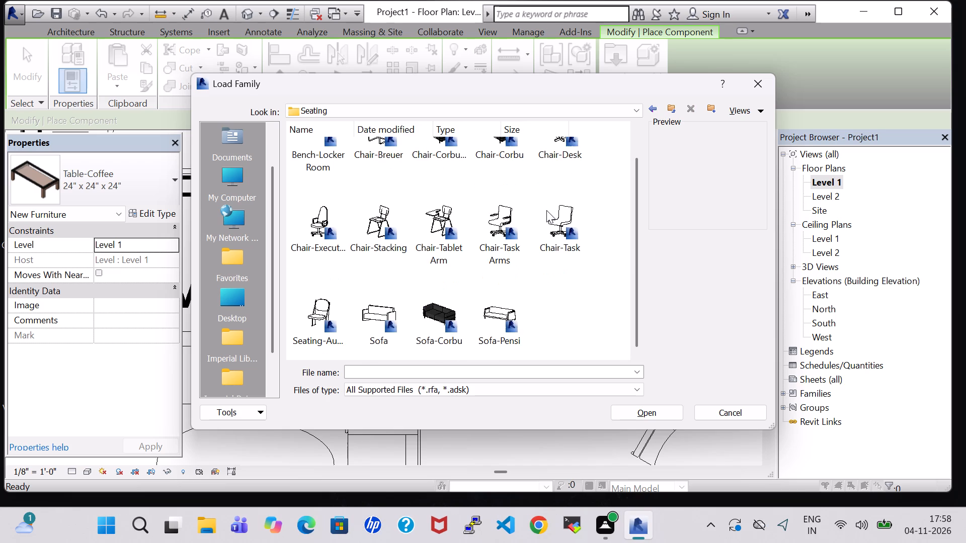
{"action": "left_click", "coordinate": [317, 238]}
{"action": "left_click", "coordinate": [640, 409]}
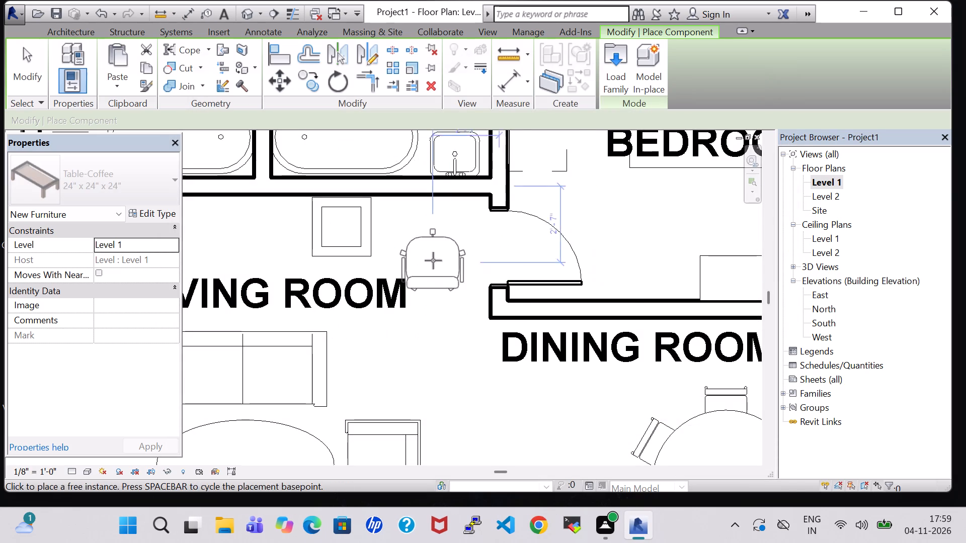
Place one executive chair rotated 180° in the Living Room, beside the coffee table with its back to the Bathroom wall.
{"action": "scroll", "coordinate": [435, 253], "scroll_direction": "up", "scroll_amount": 4}
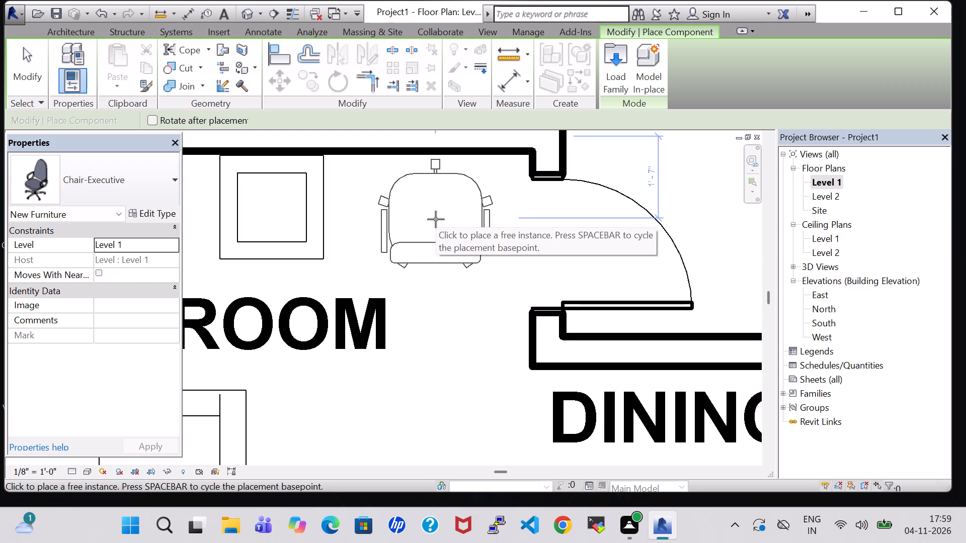
{"action": "key", "text": "space"}
{"action": "key", "text": "space"}
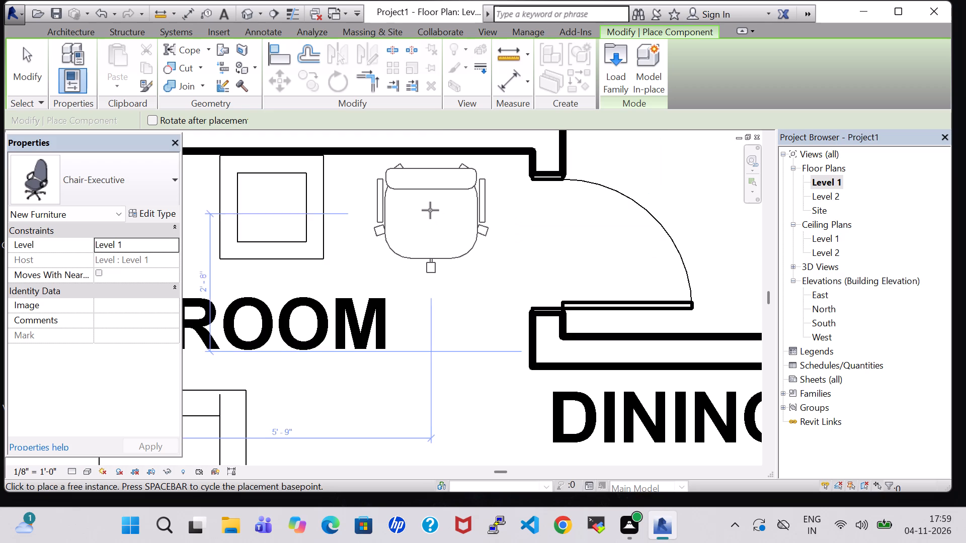
{"action": "left_click", "coordinate": [424, 209]}
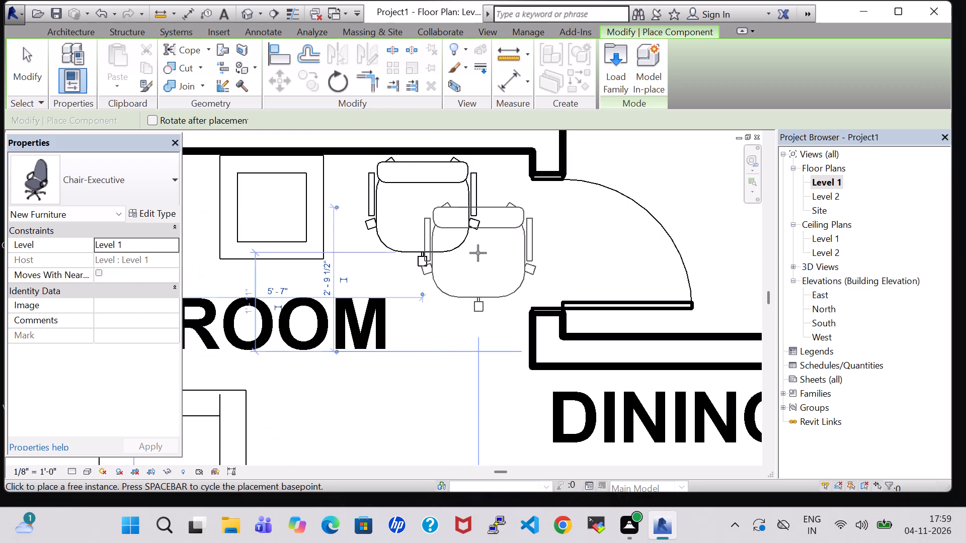
{"action": "key", "text": "Escape"}
{"action": "key", "text": "Escape"}
Nudge the executive chair about 6 3/4" toward the coffee table, keeping its distance from the Bathroom wall.
{"action": "left_click", "coordinate": [450, 201]}
{"action": "left_click", "coordinate": [454, 172]}
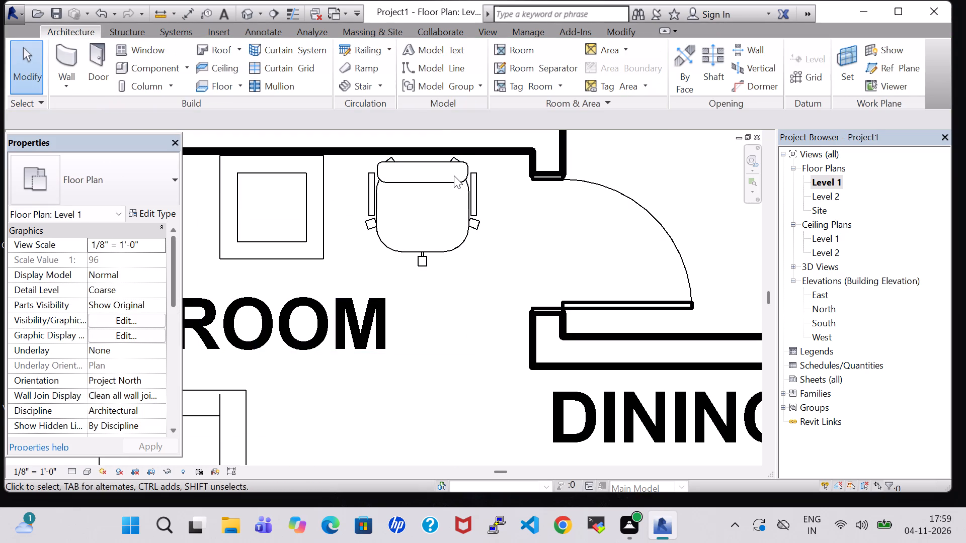
{"action": "left_click", "coordinate": [454, 184]}
{"action": "key", "text": "Left"}
{"action": "key", "text": "Left"}
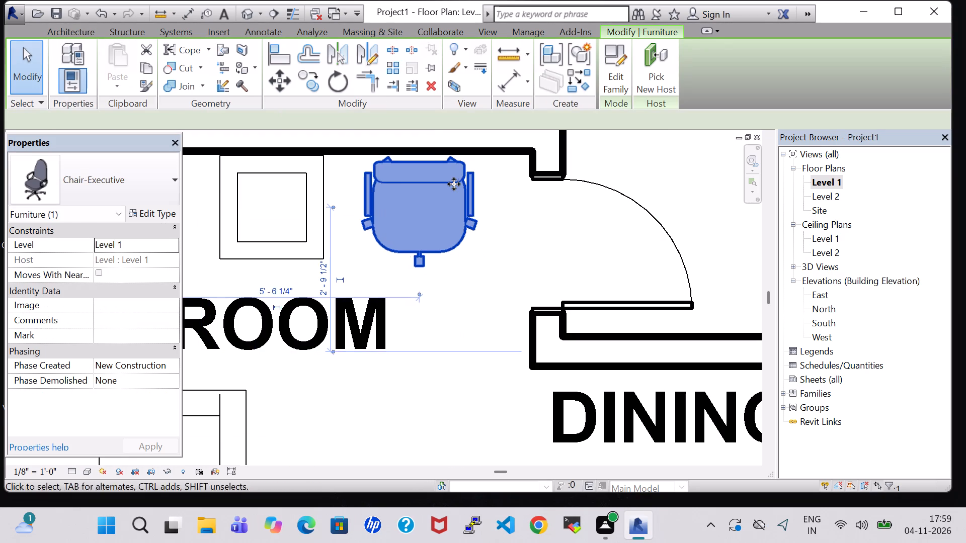
{"action": "key", "text": "Left"}
{"action": "key", "text": "Left"}
{"action": "key", "text": "Left"}
{"action": "key", "text": "Left"}
{"action": "key", "text": "Left"}
{"action": "key", "text": "Left"}
{"action": "key", "text": "Left"}
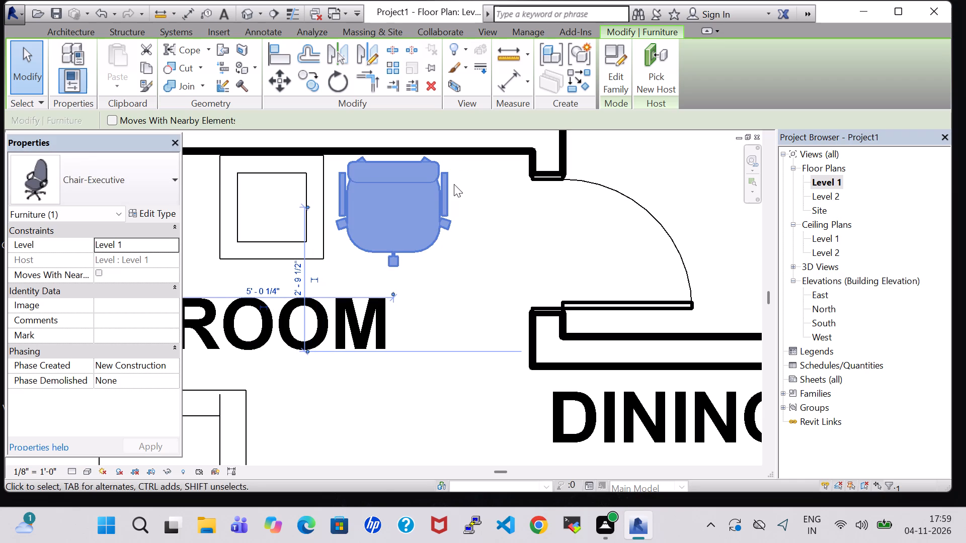
{"action": "key", "text": "Up"}
{"action": "key", "text": "Down"}
{"action": "left_click", "coordinate": [682, 172]}
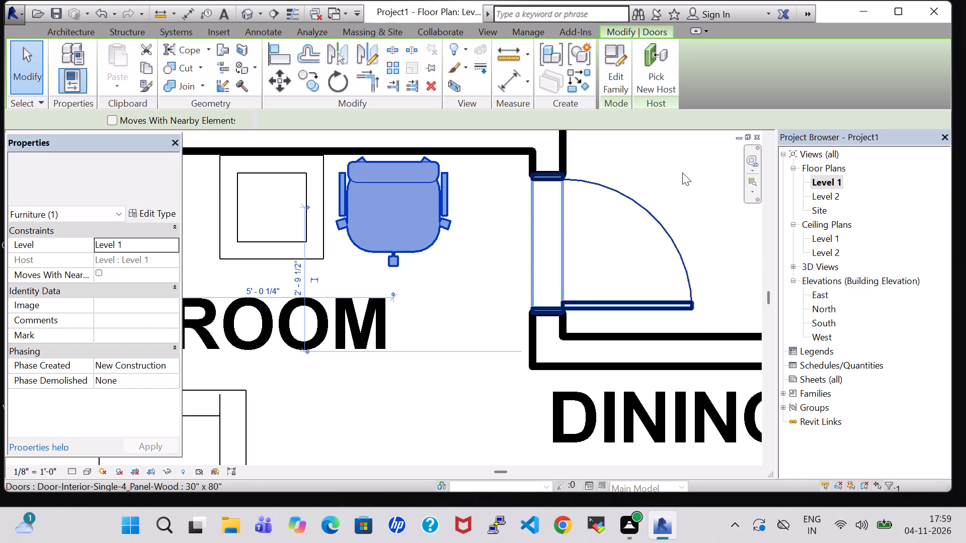
Examine the executive chair and coffee table against the Living Room wall from several angles in the 3D view.
{"action": "scroll", "coordinate": [678, 178], "scroll_direction": "down", "scroll_amount": 3}
{"action": "left_click", "coordinate": [248, 12]}
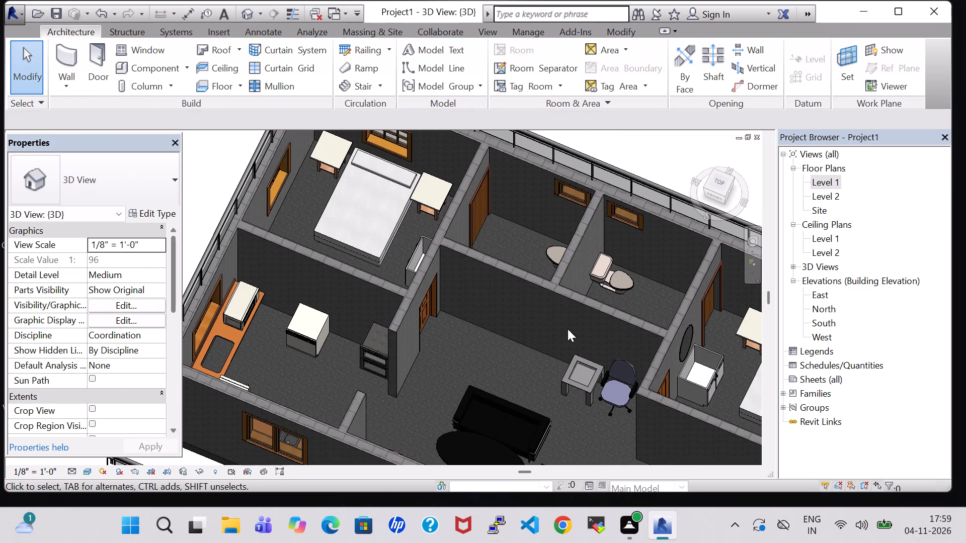
{"action": "middle_click_drag", "start_coordinate": [525, 389], "coordinate": [619, 317], "text": "shift"}
{"action": "scroll", "coordinate": [588, 373], "scroll_direction": "up", "scroll_amount": 6}
{"action": "middle_click_drag", "start_coordinate": [525, 420], "coordinate": [492, 432], "text": "shift"}
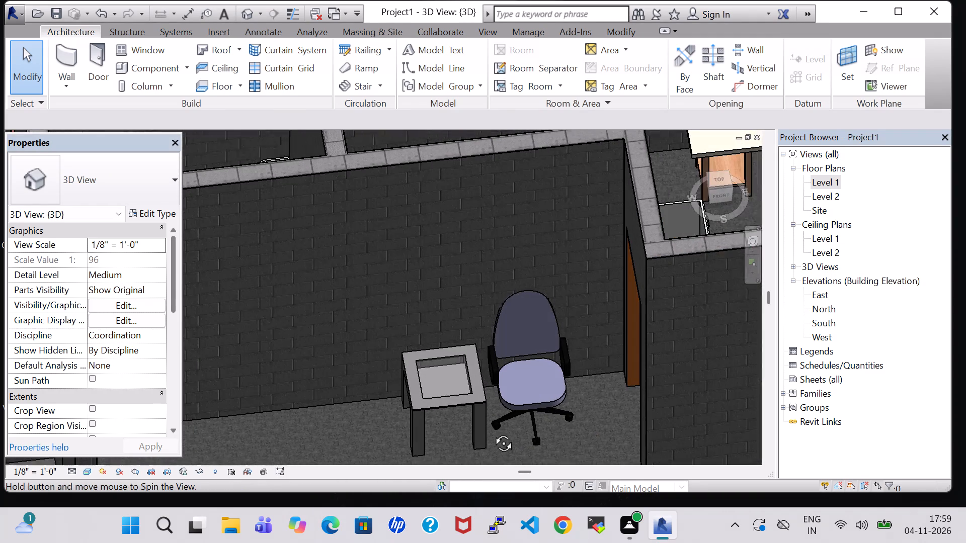
{"action": "middle_click_drag", "start_coordinate": [492, 432], "coordinate": [492, 433], "text": "shift"}
{"action": "middle_click_drag", "start_coordinate": [596, 408], "coordinate": [558, 303]}
{"action": "middle_click_drag", "start_coordinate": [558, 304], "coordinate": [528, 354], "text": "shift"}
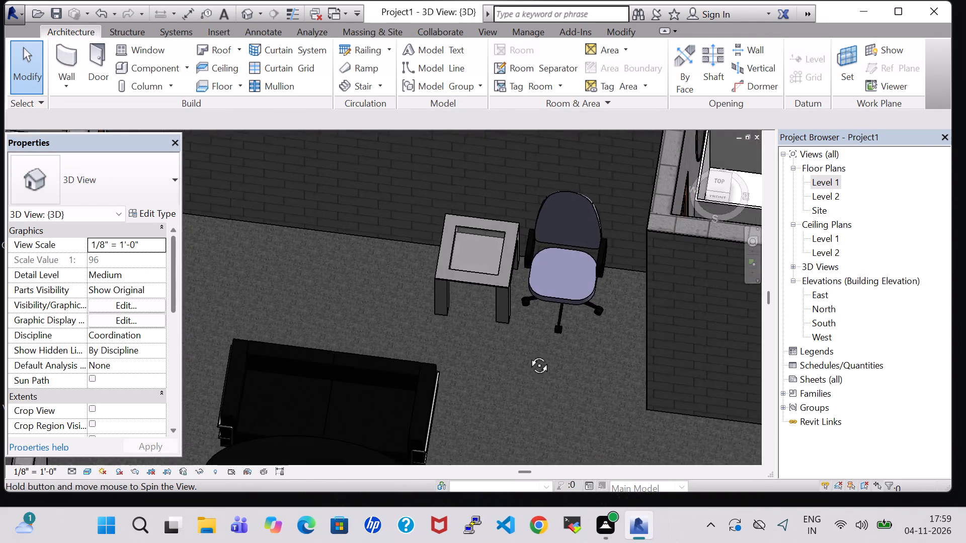
{"action": "middle_click_drag", "start_coordinate": [528, 354], "coordinate": [532, 370], "text": "shift"}
In the Level 1 floor plan, load the Entertainment Center family from the Furniture > Storage library for component placement.
{"action": "double_click", "coordinate": [823, 182]}
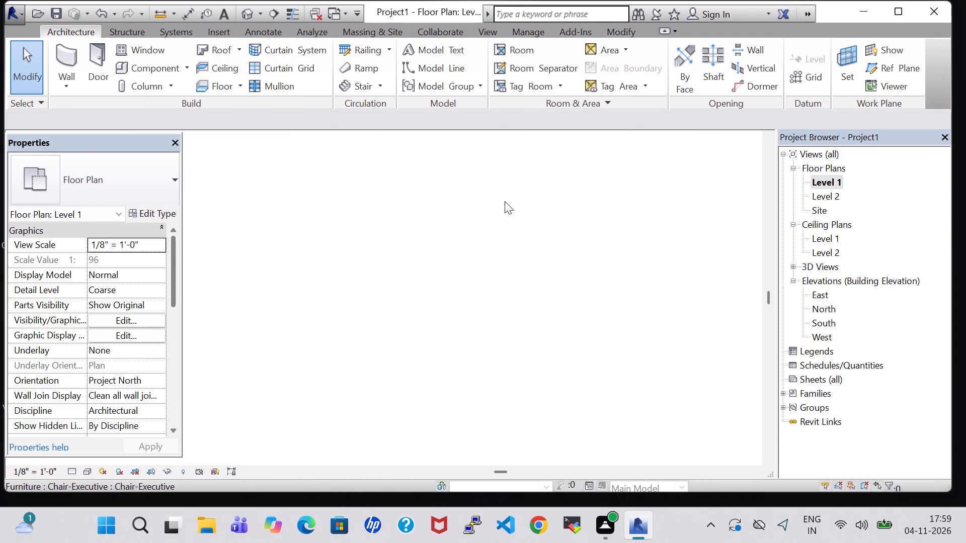
{"action": "scroll", "coordinate": [505, 201], "scroll_direction": "down", "scroll_amount": 4}
{"action": "left_click", "coordinate": [547, 360]}
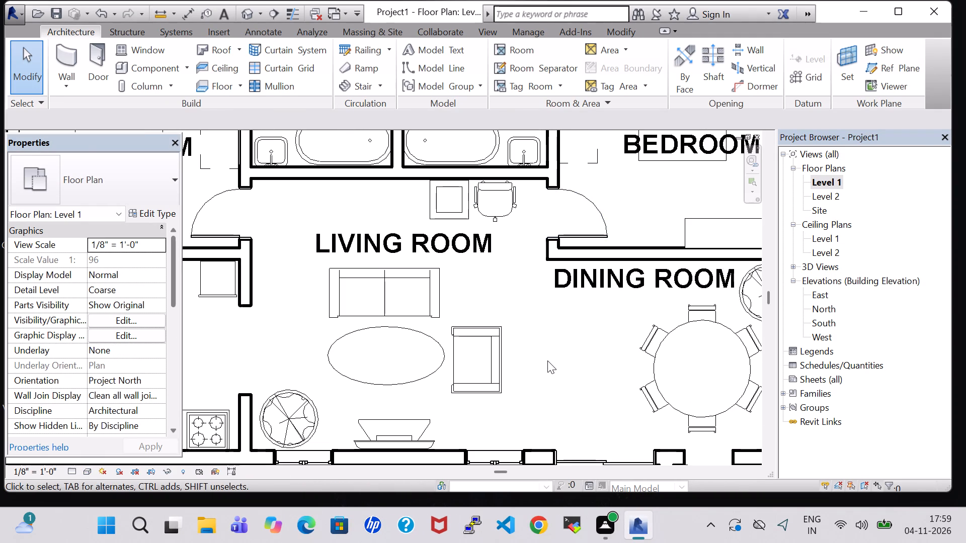
{"action": "middle_click_drag", "start_coordinate": [547, 360], "coordinate": [515, 348]}
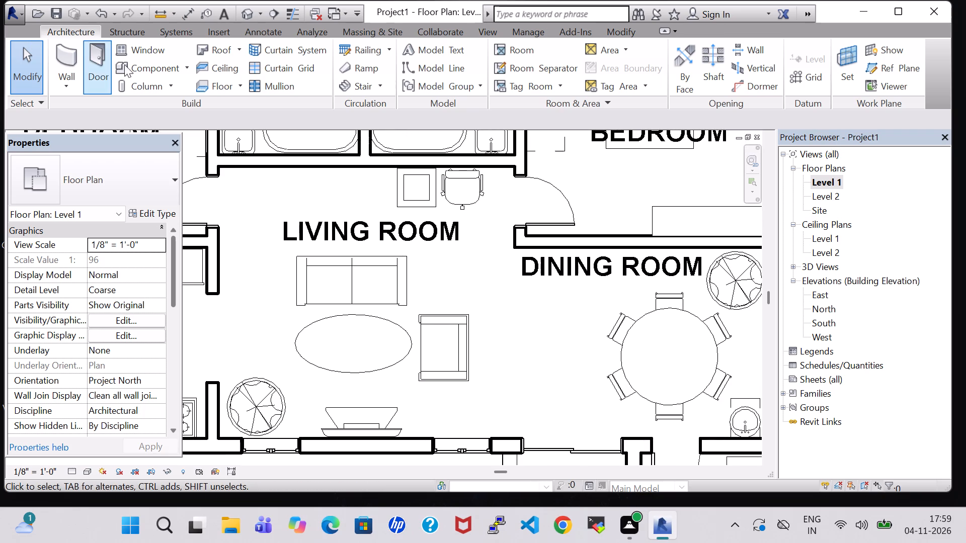
{"action": "left_click", "coordinate": [151, 72]}
{"action": "left_click", "coordinate": [624, 77]}
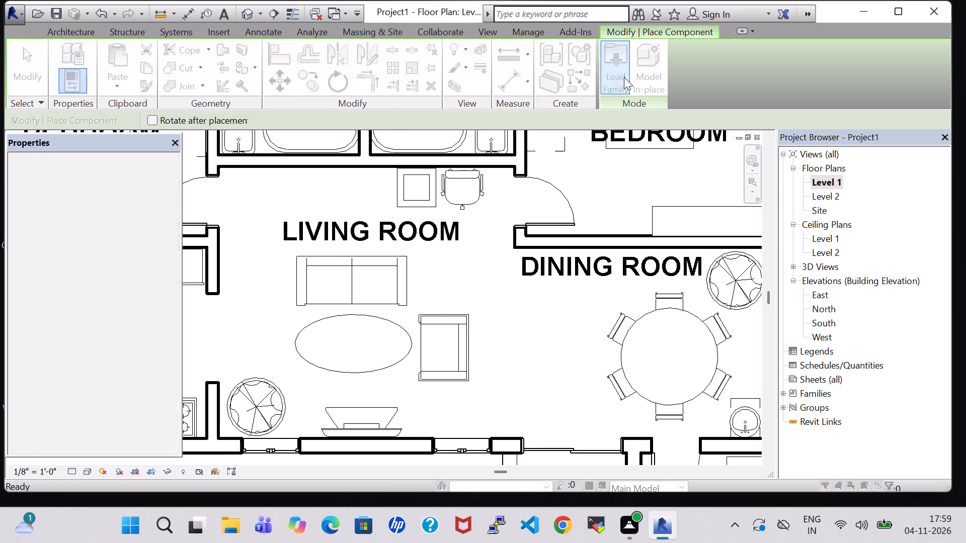
{"action": "scroll", "coordinate": [579, 205], "scroll_direction": "down", "scroll_amount": 1}
{"action": "double_click", "coordinate": [560, 213]}
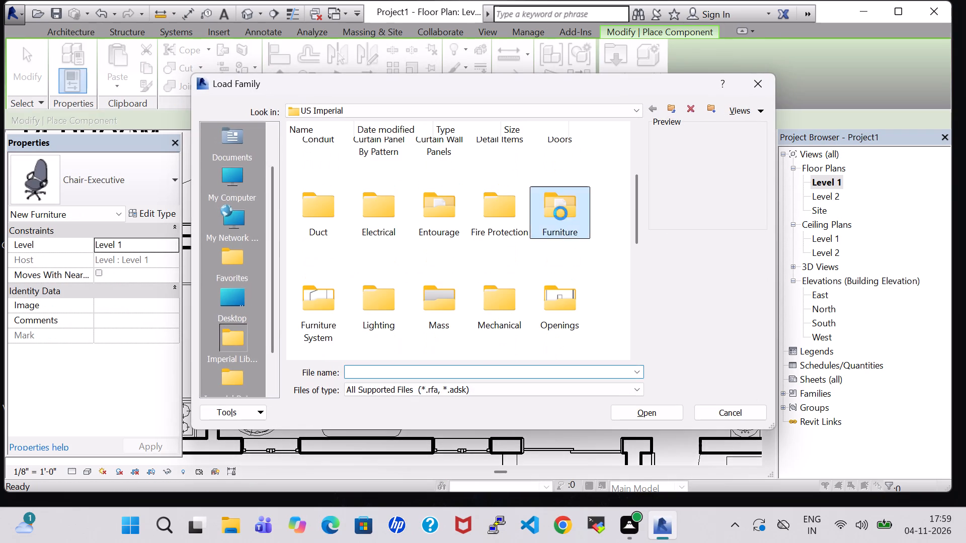
{"action": "double_click", "coordinate": [452, 166]}
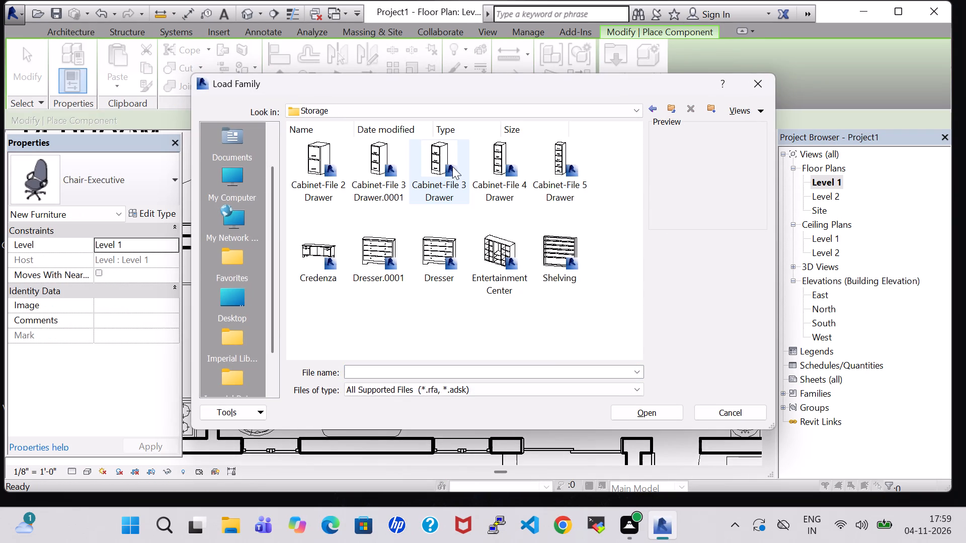
{"action": "left_click", "coordinate": [505, 259]}
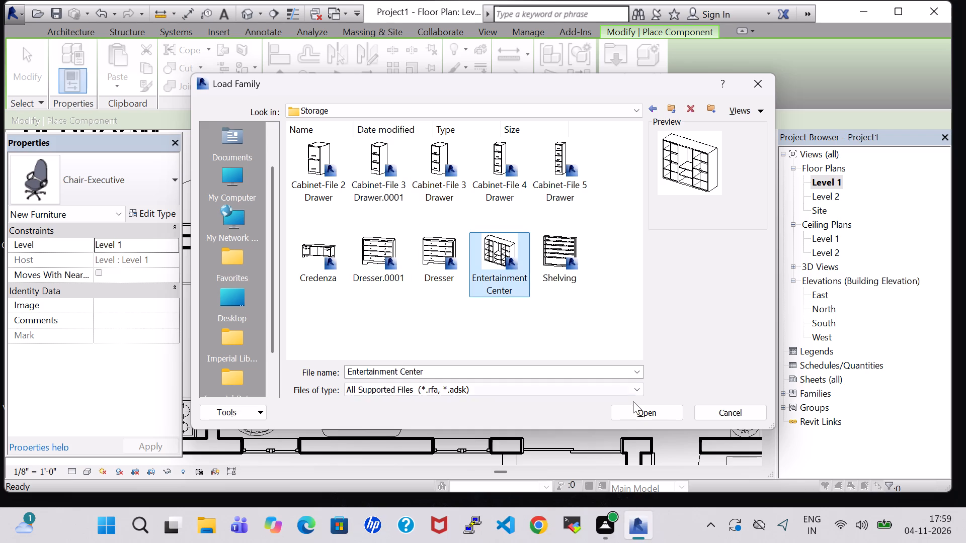
{"action": "left_click", "coordinate": [640, 413]}
Place one 72" x 72" x 24" Entertainment Center against the Bathroom wall in the Living Room, between the Bedroom door above the Kitchen and the coffee table.
{"action": "middle_click_drag", "start_coordinate": [344, 218], "coordinate": [404, 261]}
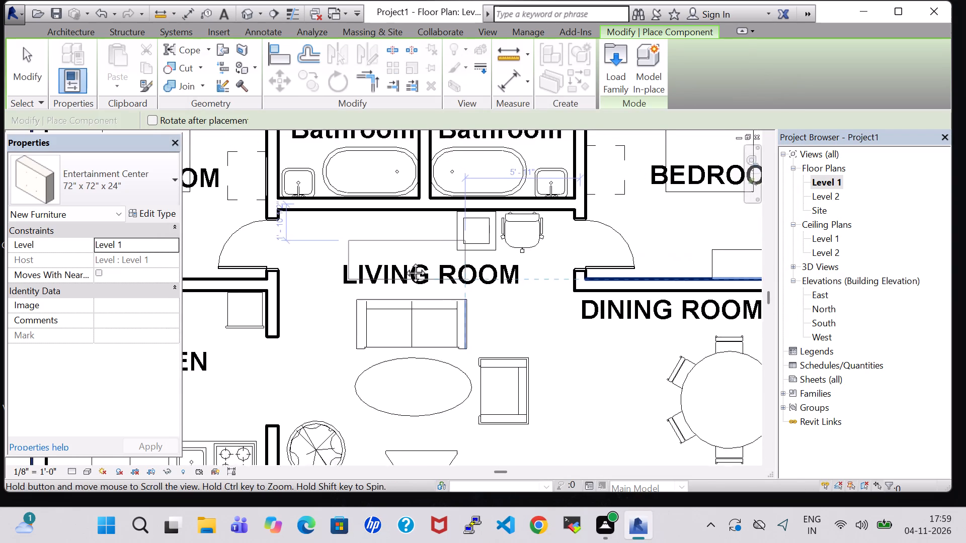
{"action": "middle_click_drag", "start_coordinate": [404, 261], "coordinate": [396, 257]}
{"action": "scroll", "coordinate": [377, 246], "scroll_direction": "up", "scroll_amount": 2}
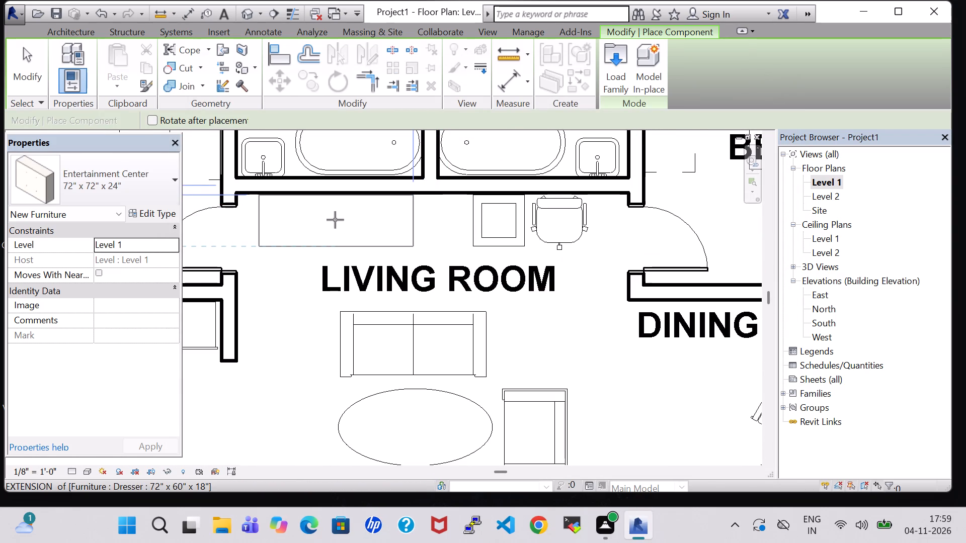
{"action": "left_click", "coordinate": [335, 220]}
{"action": "key", "text": "Escape"}
{"action": "key", "text": "Escape"}
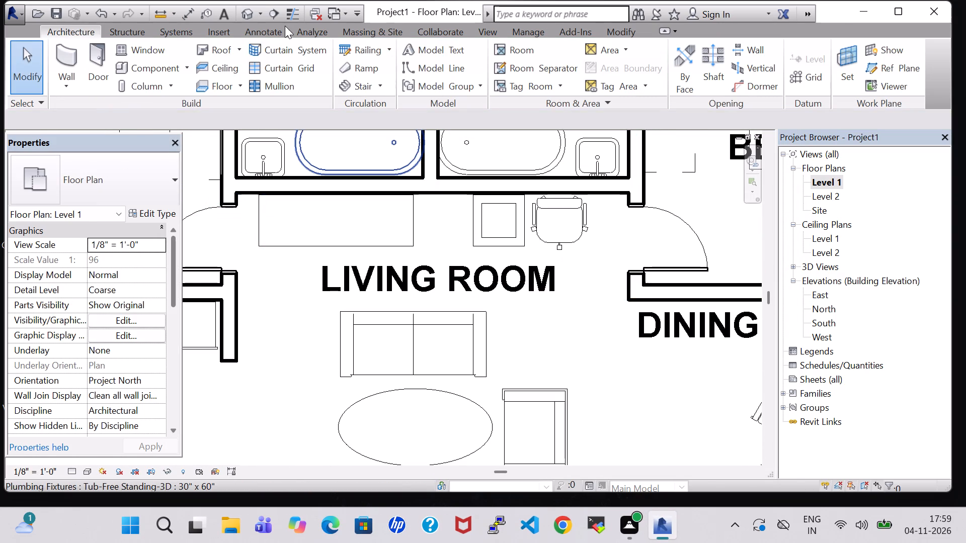
After checking it in 3D, nudge the Entertainment Center about 6" along the Bathroom wall toward the coffee table in the Level 1 plan.
{"action": "left_click", "coordinate": [243, 11]}
{"action": "middle_click_drag", "start_coordinate": [514, 326], "coordinate": [520, 199], "text": "shift"}
{"action": "scroll", "coordinate": [497, 231], "scroll_direction": "down", "scroll_amount": 2}
{"action": "middle_click_drag", "start_coordinate": [459, 230], "coordinate": [478, 267], "text": "shift"}
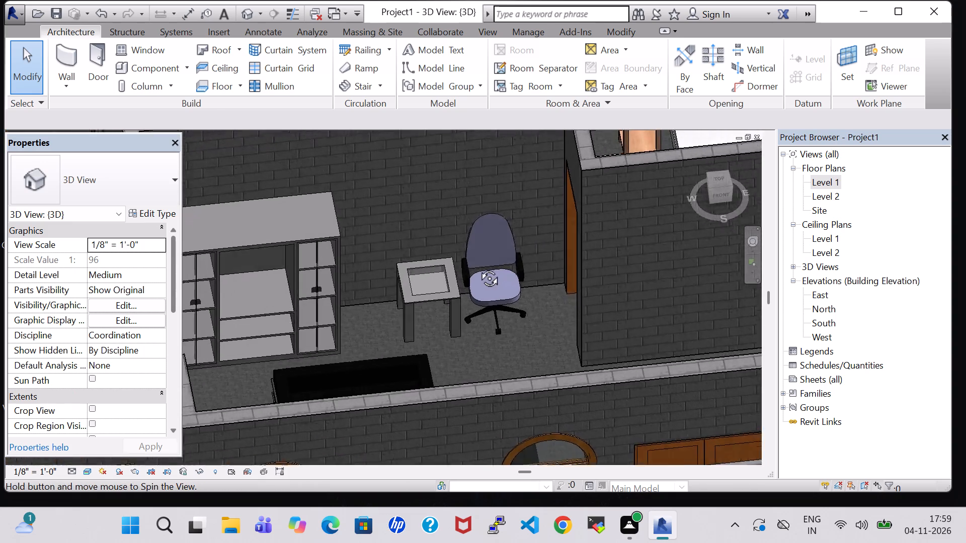
{"action": "middle_click_drag", "start_coordinate": [478, 267], "coordinate": [434, 230], "text": "shift"}
{"action": "middle_click_drag", "start_coordinate": [457, 244], "coordinate": [465, 247]}
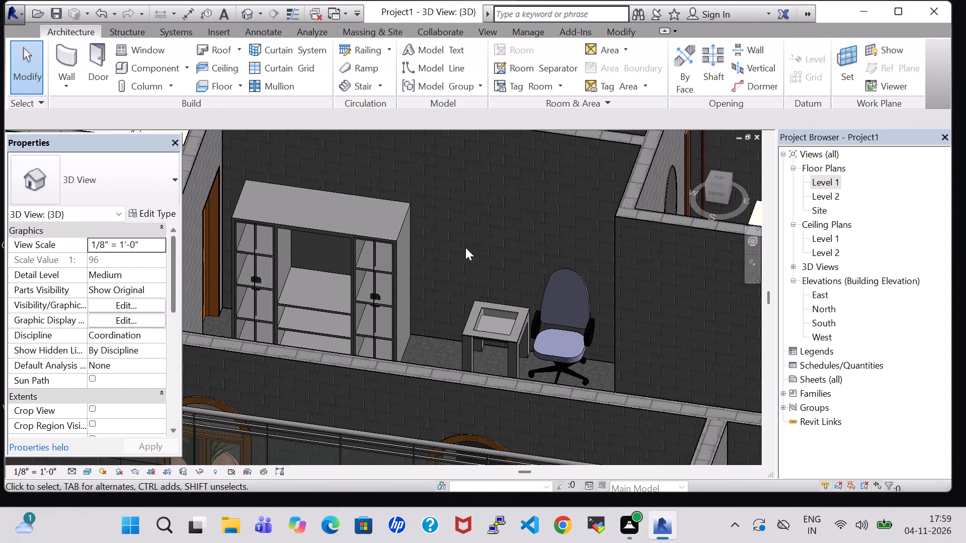
{"action": "double_click", "coordinate": [834, 177]}
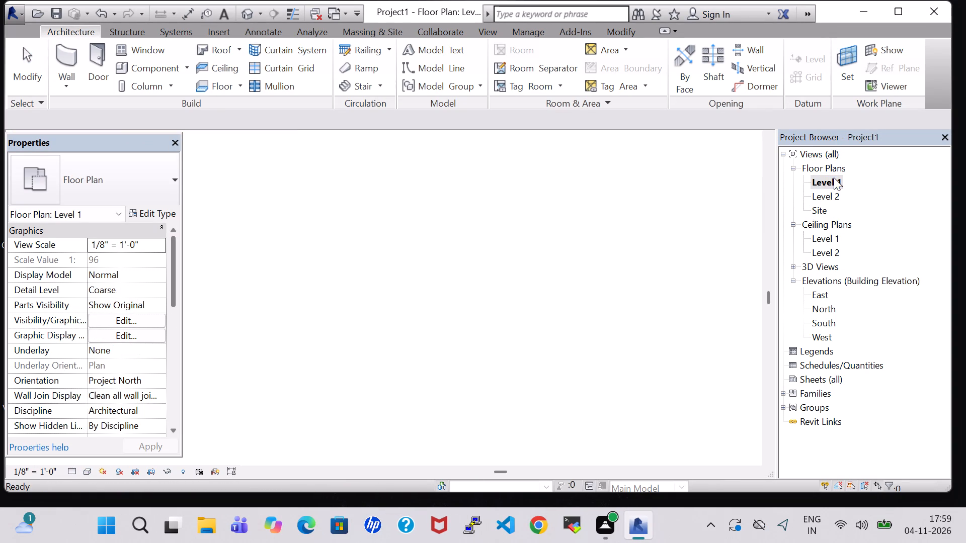
{"action": "scroll", "coordinate": [529, 201], "scroll_direction": "down", "scroll_amount": 3}
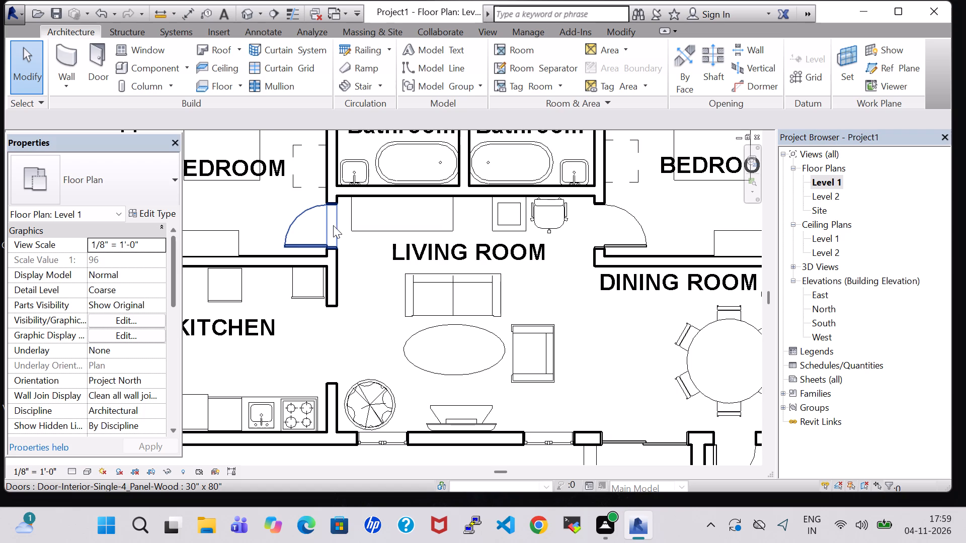
{"action": "scroll", "coordinate": [364, 237], "scroll_direction": "down", "scroll_amount": 3}
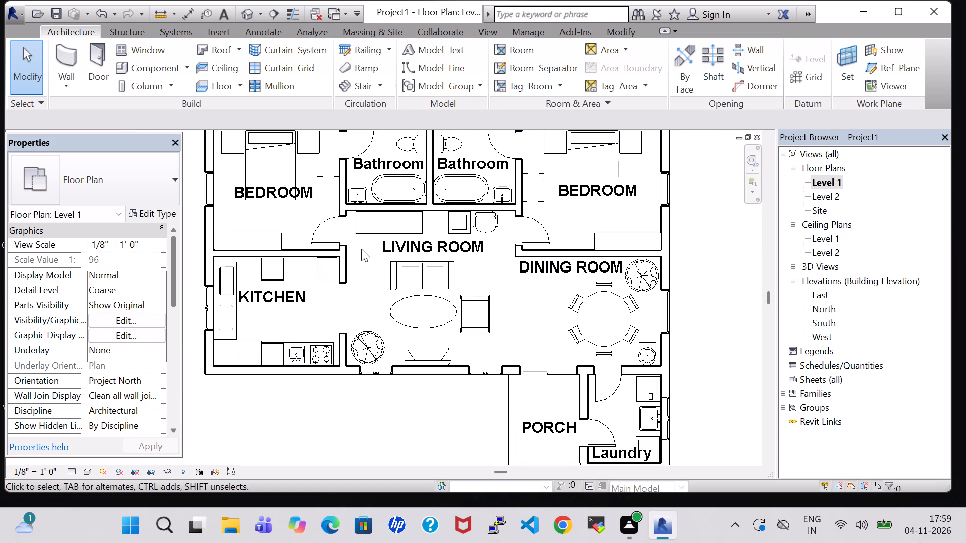
{"action": "left_click", "coordinate": [411, 232]}
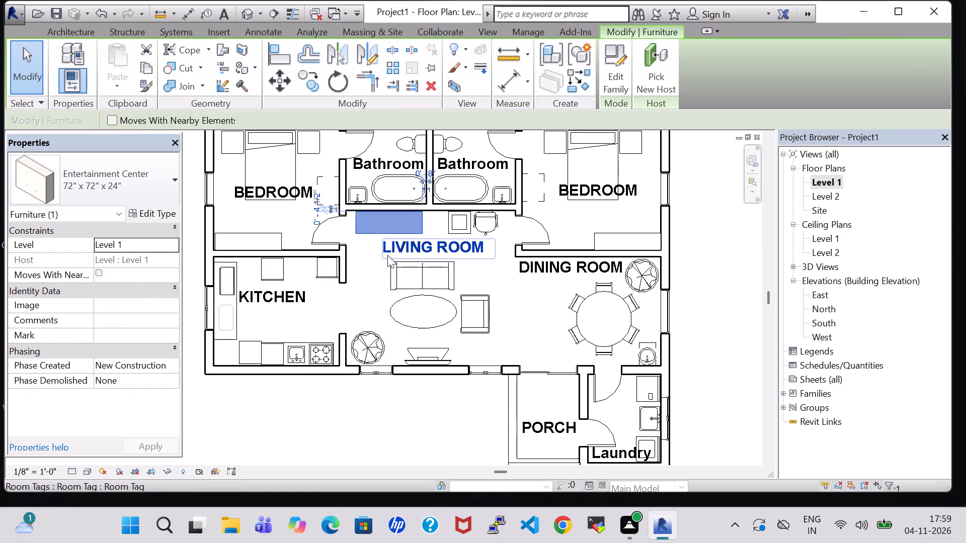
{"action": "left_click", "coordinate": [370, 270]}
{"action": "left_click", "coordinate": [396, 227]}
{"action": "key", "text": "Down"}
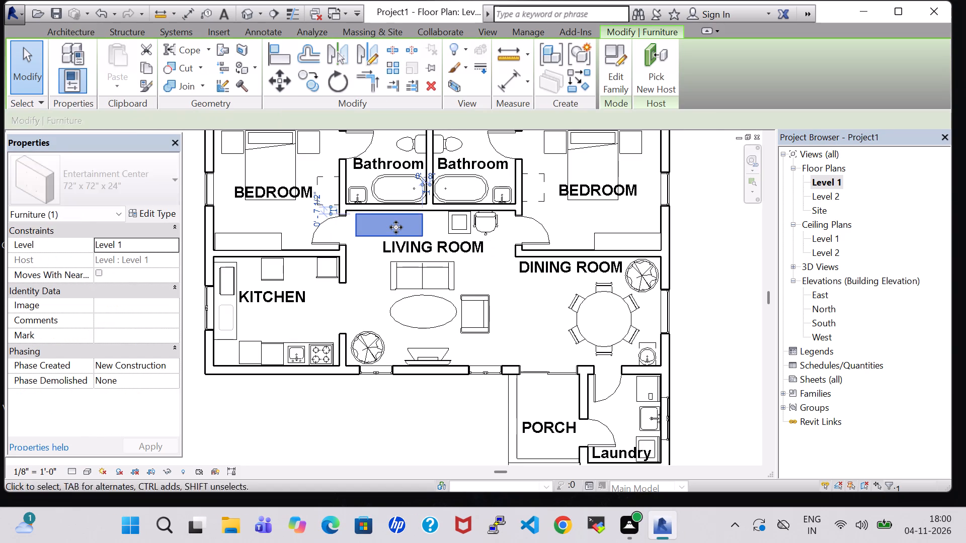
{"action": "key", "text": "Up"}
{"action": "key", "text": "Right"}
{"action": "key", "text": "Right"}
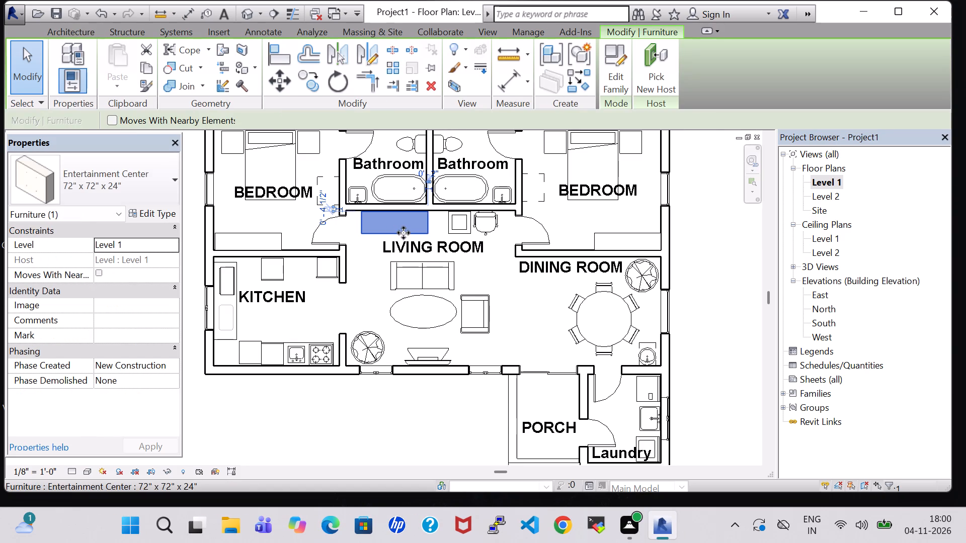
{"action": "left_click", "coordinate": [359, 302]}
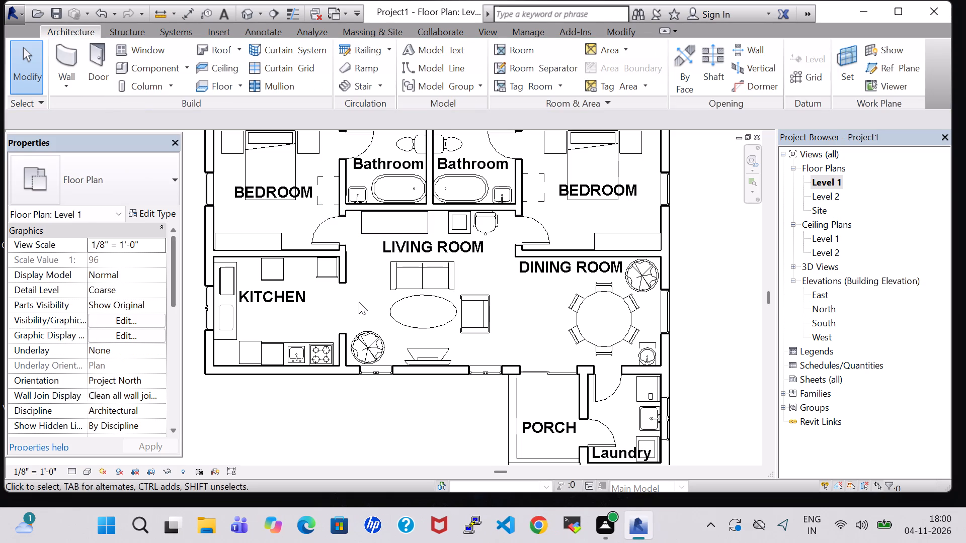
Nudge the door between the Living Room and the Kitchen-side Bedroom slightly along its wall toward the Kitchen.
{"action": "left_click", "coordinate": [340, 235]}
{"action": "key", "text": "Down"}
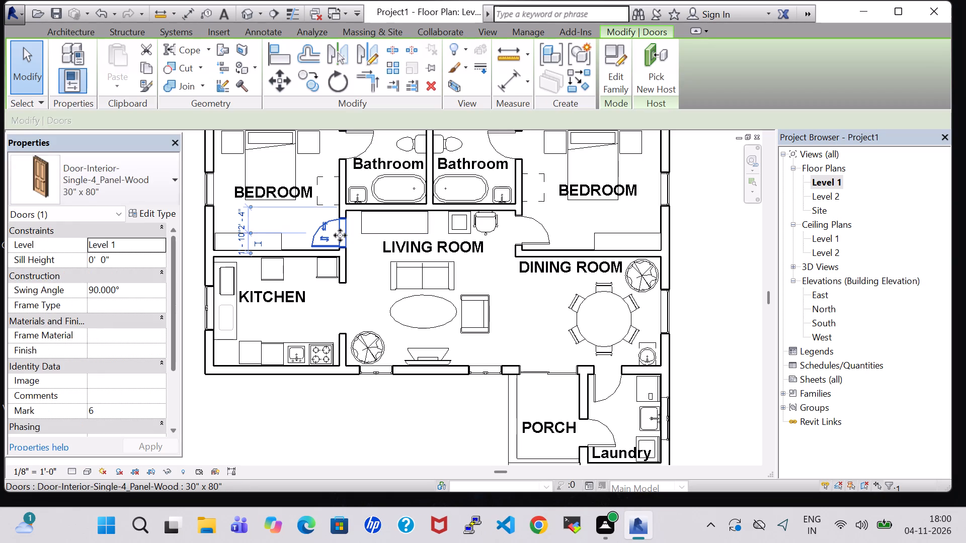
{"action": "left_click", "coordinate": [369, 298]}
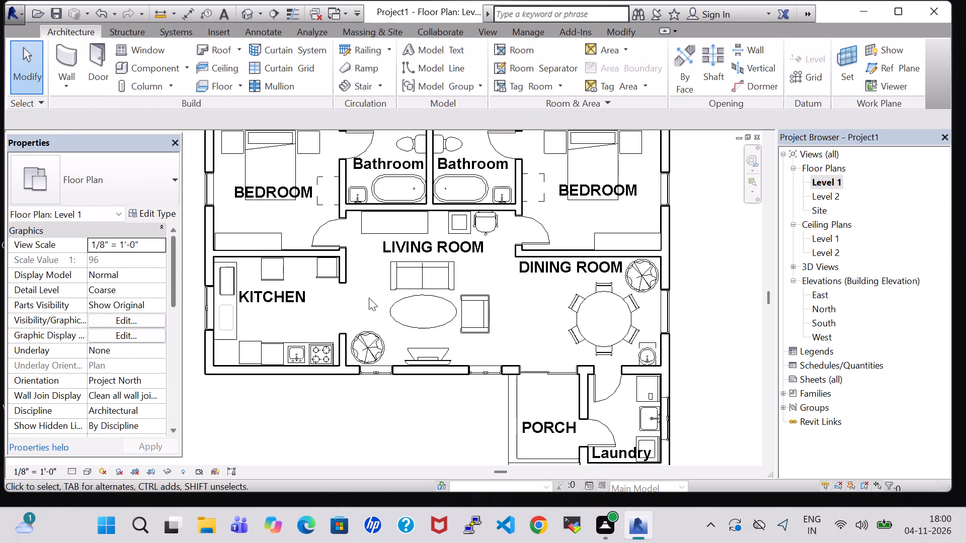
Examine the Entertainment Center's clearance to the Bedroom door and coffee table in the 3D view and the Level 1 plan.
{"action": "left_click", "coordinate": [253, 16]}
{"action": "middle_click_drag", "start_coordinate": [500, 221], "coordinate": [453, 249], "text": "shift"}
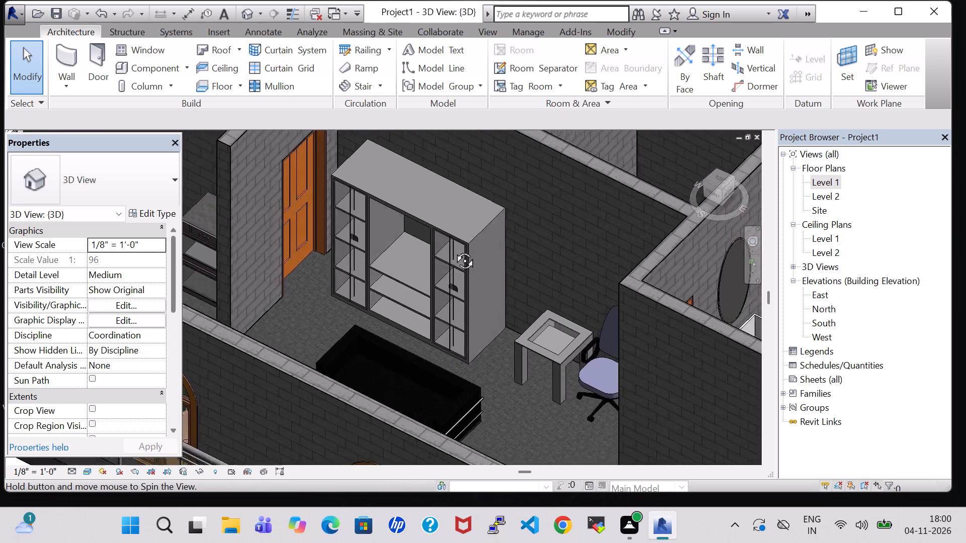
{"action": "middle_click_drag", "start_coordinate": [453, 249], "coordinate": [450, 230], "text": "shift"}
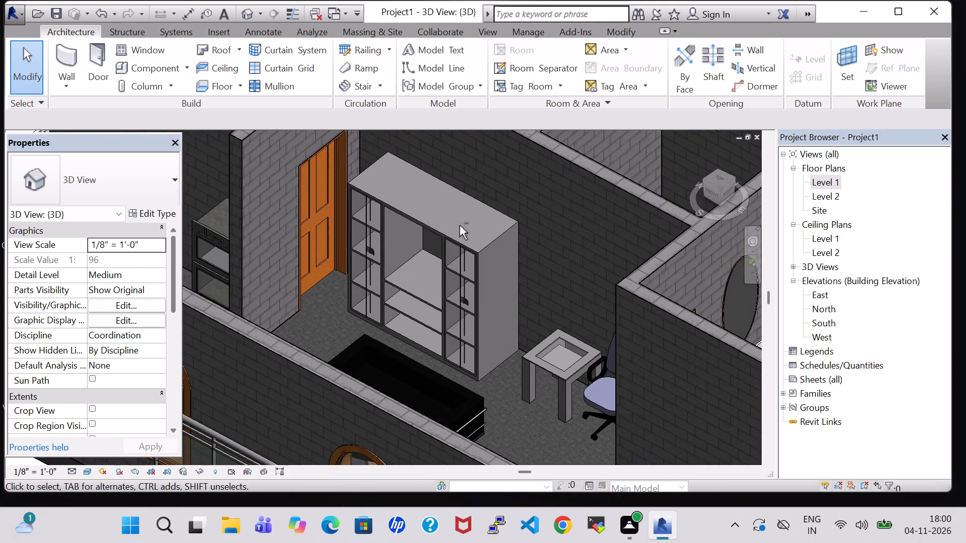
{"action": "double_click", "coordinate": [827, 183]}
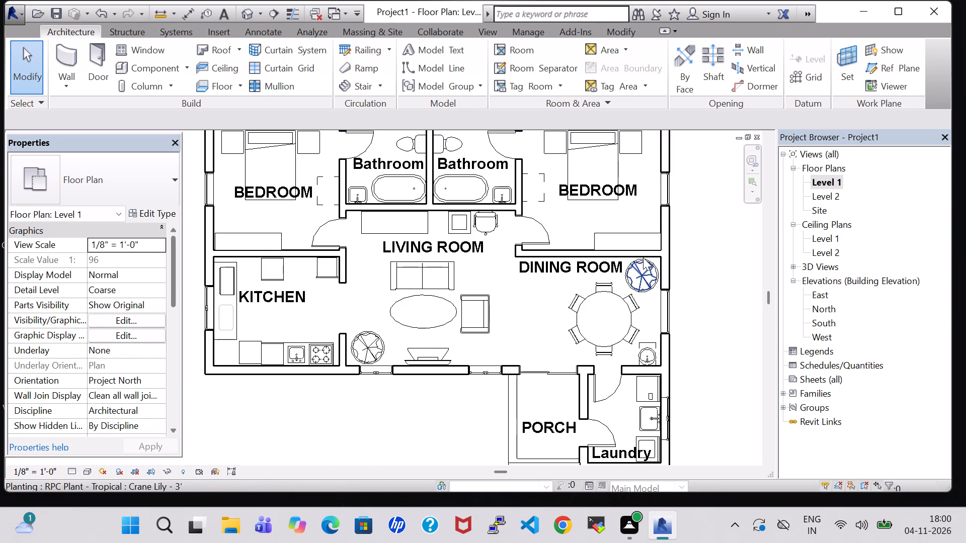
{"action": "scroll", "coordinate": [643, 257], "scroll_direction": "down", "scroll_amount": 2}
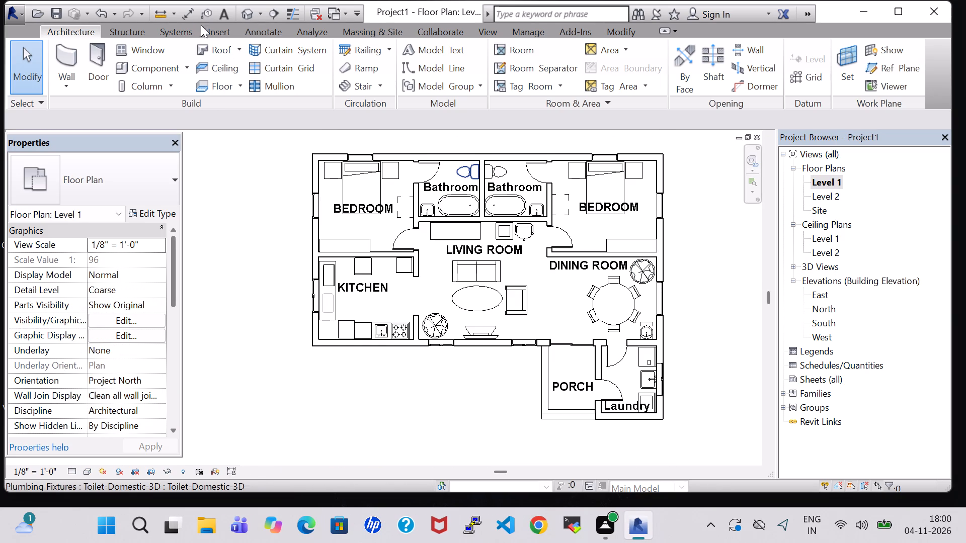
{"action": "left_click", "coordinate": [250, 8]}
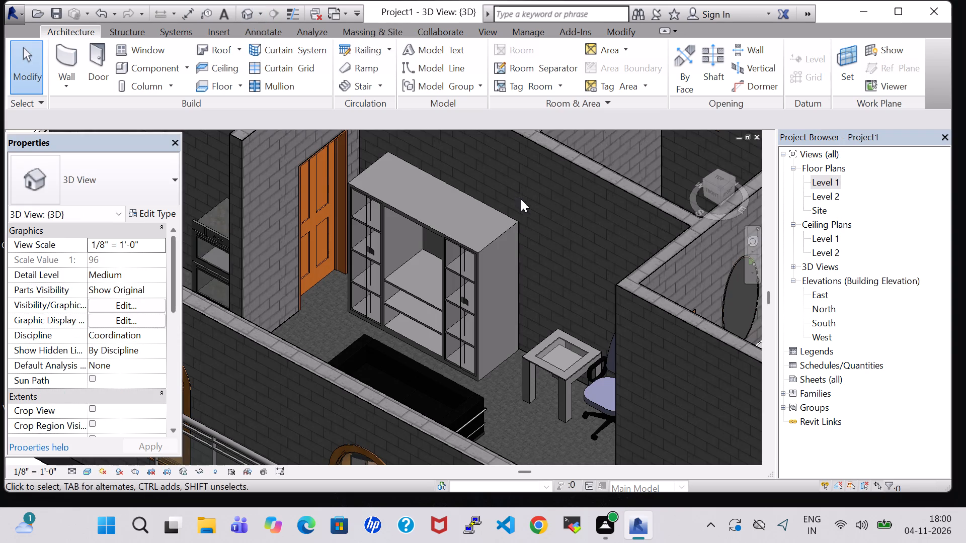
{"action": "middle_click_drag", "start_coordinate": [545, 238], "coordinate": [558, 207], "text": "shift"}
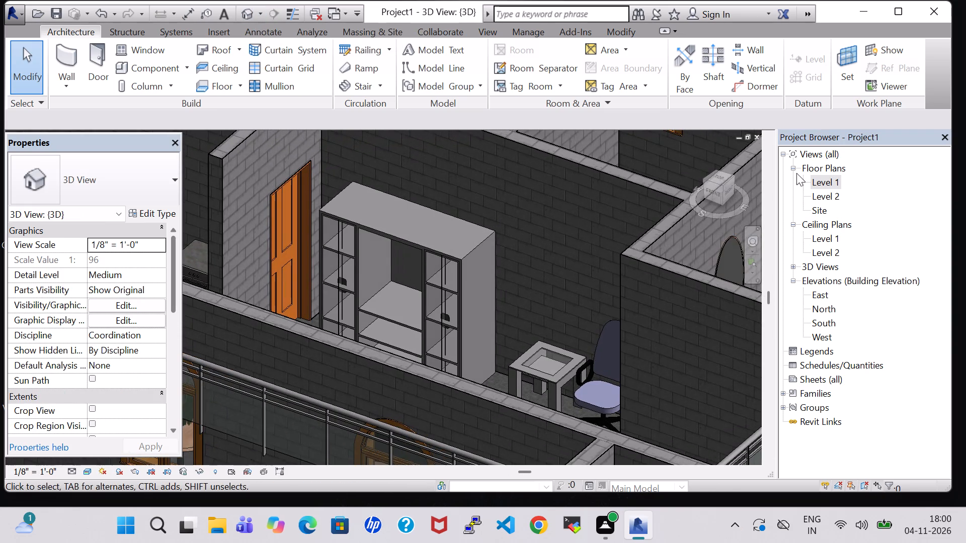
In the Level 1 floor plan, nudge the Entertainment Center about 3" further along the Bathroom wall toward the coffee table.
{"action": "double_click", "coordinate": [826, 179]}
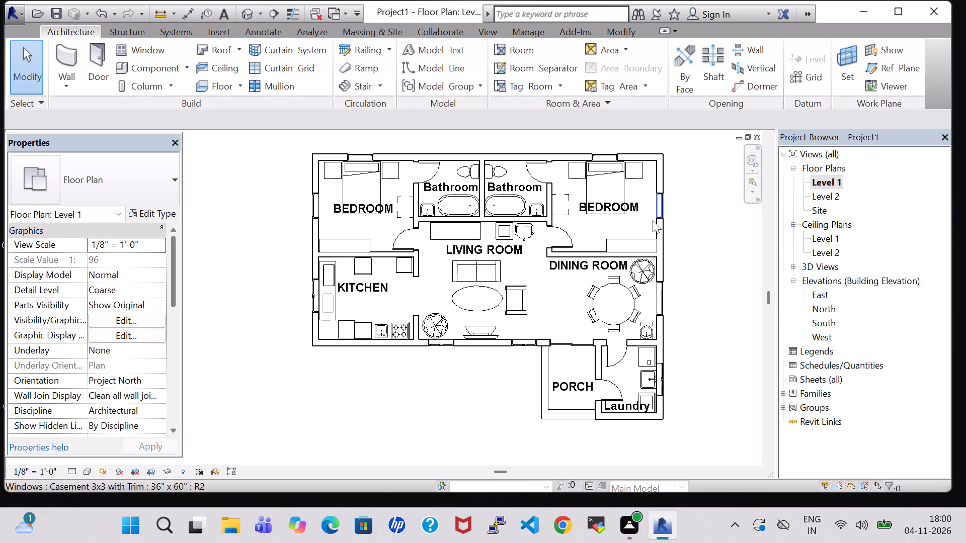
{"action": "scroll", "coordinate": [434, 243], "scroll_direction": "up", "scroll_amount": 2}
{"action": "left_click", "coordinate": [452, 231]}
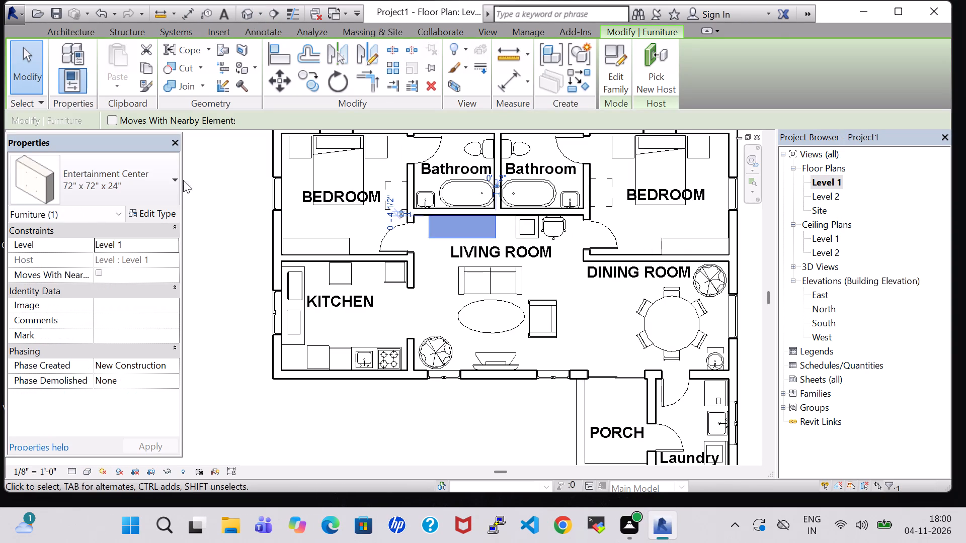
{"action": "left_click", "coordinate": [139, 171]}
{"action": "scroll", "coordinate": [172, 229], "scroll_direction": "up", "scroll_amount": 1}
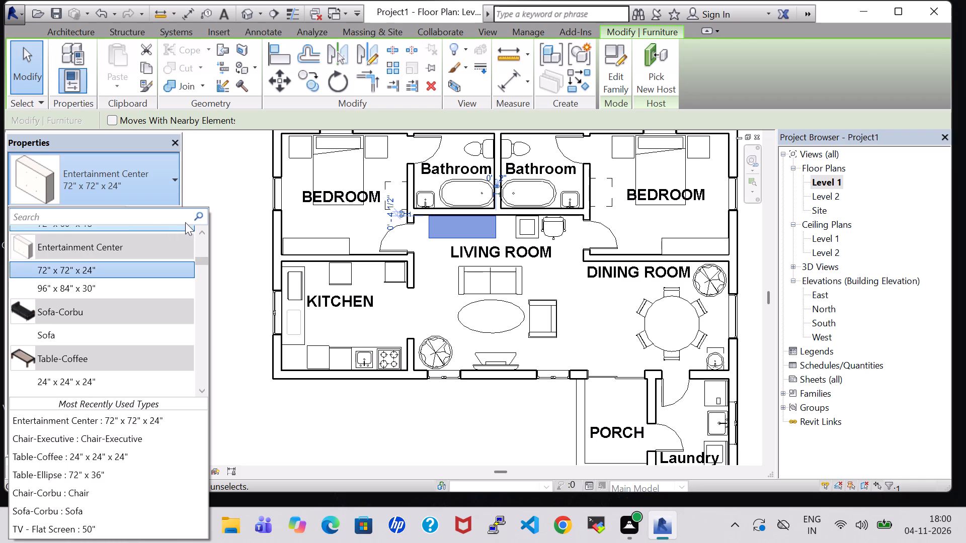
{"action": "left_click", "coordinate": [225, 171]}
{"action": "left_click", "coordinate": [437, 232]}
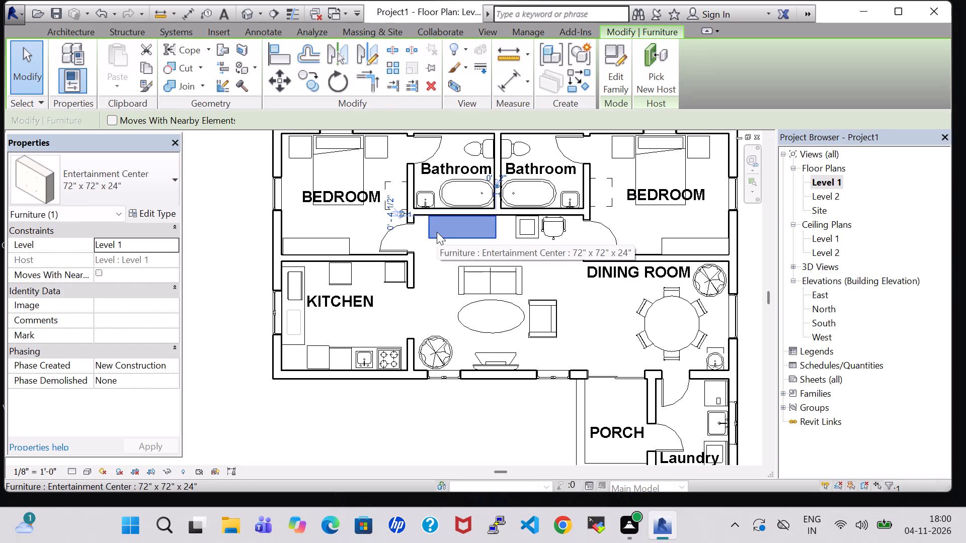
{"action": "key", "text": "Right"}
{"action": "key", "text": "Right"}
{"action": "key", "text": "Left"}
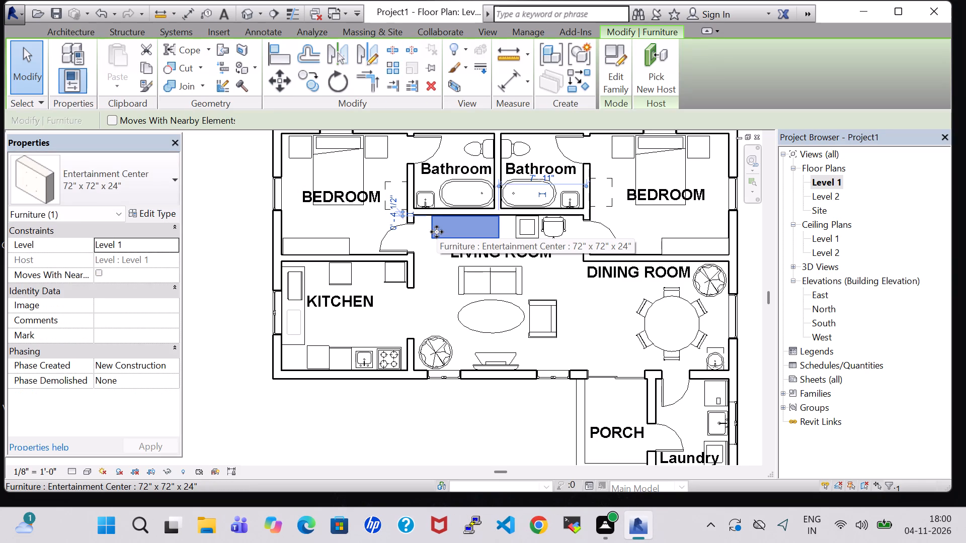
{"action": "left_click", "coordinate": [595, 333]}
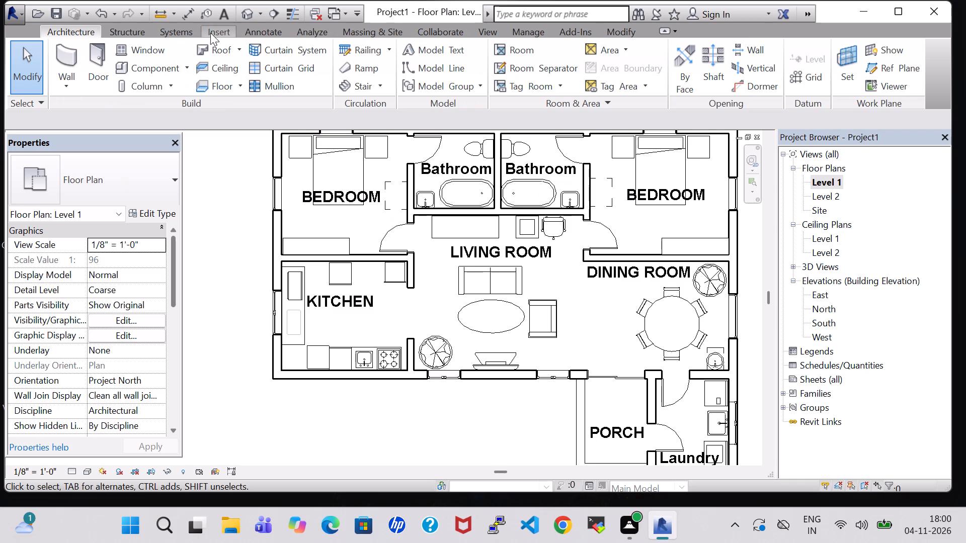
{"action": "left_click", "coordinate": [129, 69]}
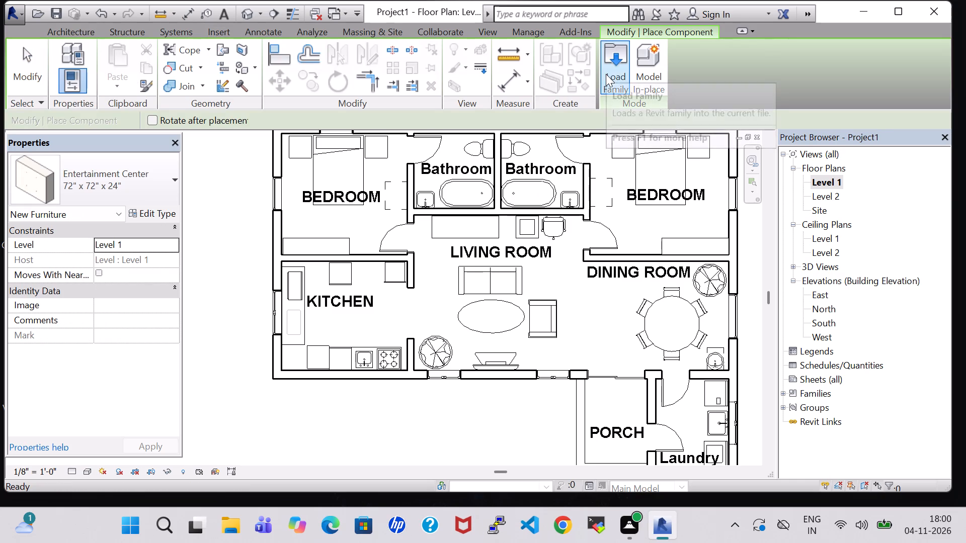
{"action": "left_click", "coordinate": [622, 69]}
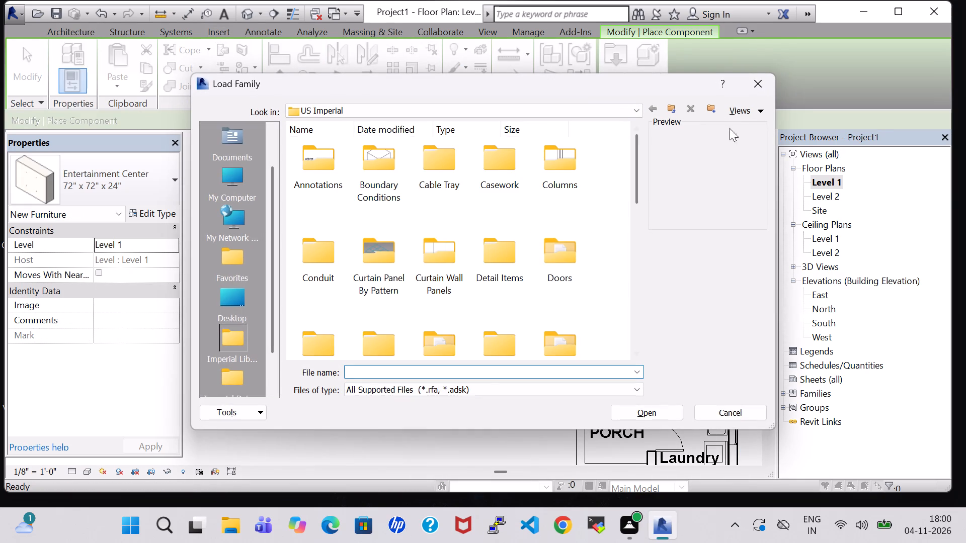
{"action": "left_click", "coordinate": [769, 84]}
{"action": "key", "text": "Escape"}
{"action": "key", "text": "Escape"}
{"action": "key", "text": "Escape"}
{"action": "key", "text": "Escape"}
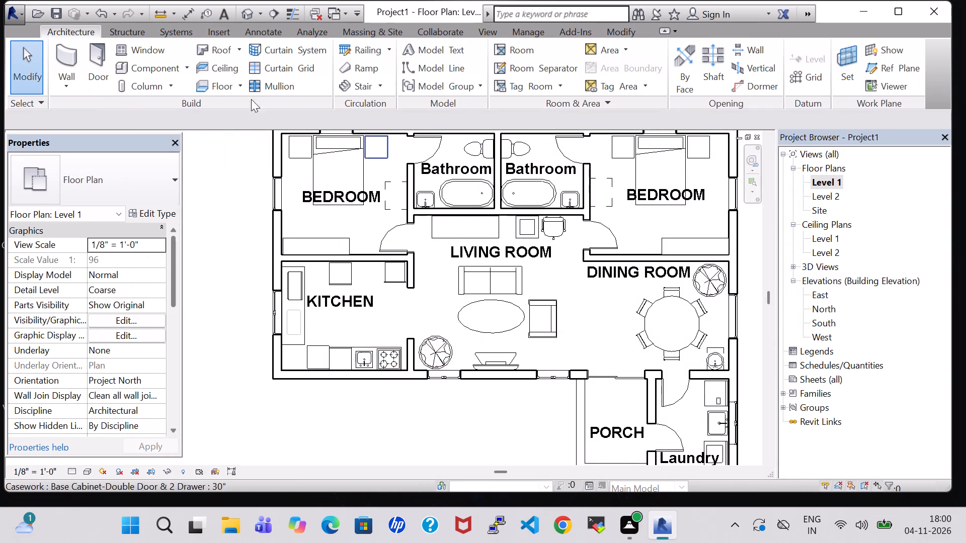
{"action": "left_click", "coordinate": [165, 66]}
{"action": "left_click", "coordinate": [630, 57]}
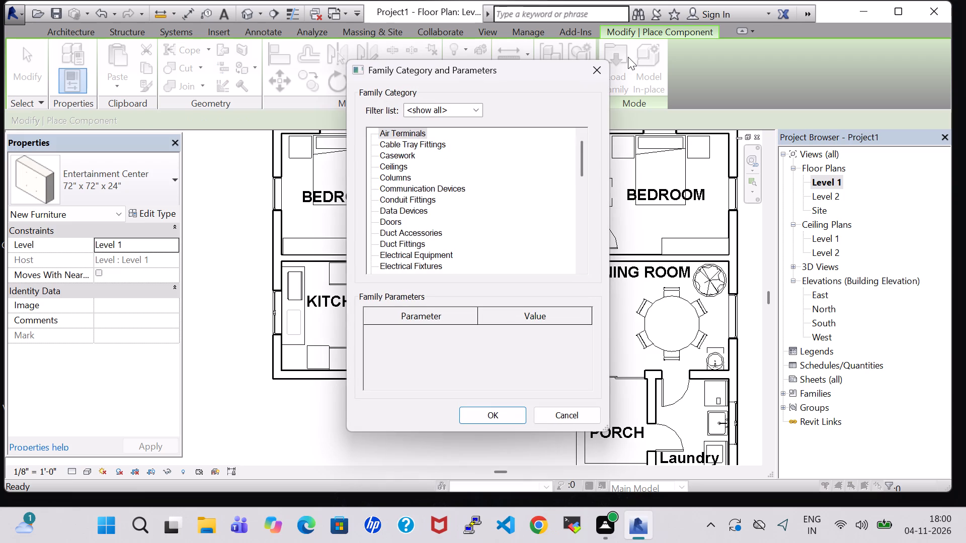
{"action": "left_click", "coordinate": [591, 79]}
Load the RPC Plant - Tropical family from the Planting folder of the US Imperial library.
{"action": "left_click", "coordinate": [159, 66]}
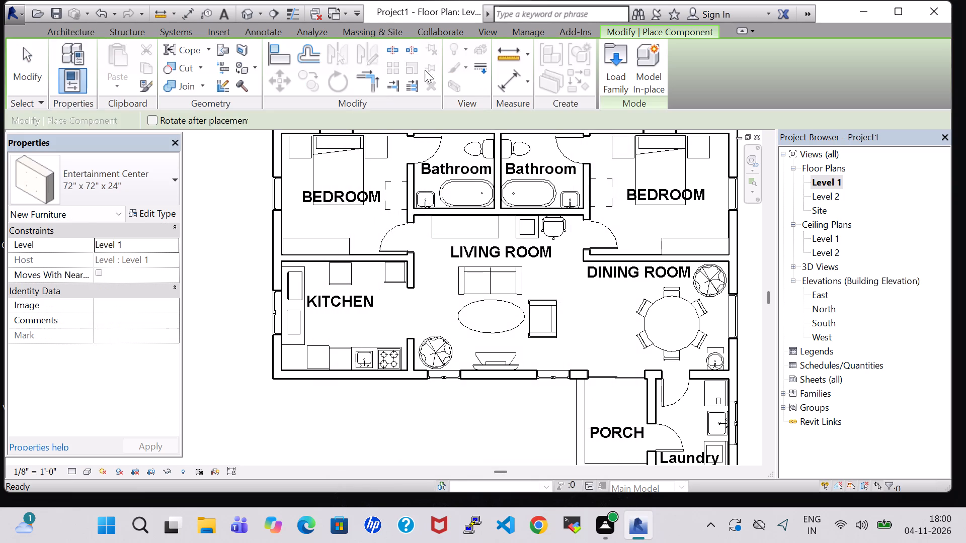
{"action": "left_click", "coordinate": [624, 75]}
{"action": "scroll", "coordinate": [518, 238], "scroll_direction": "down", "scroll_amount": 1}
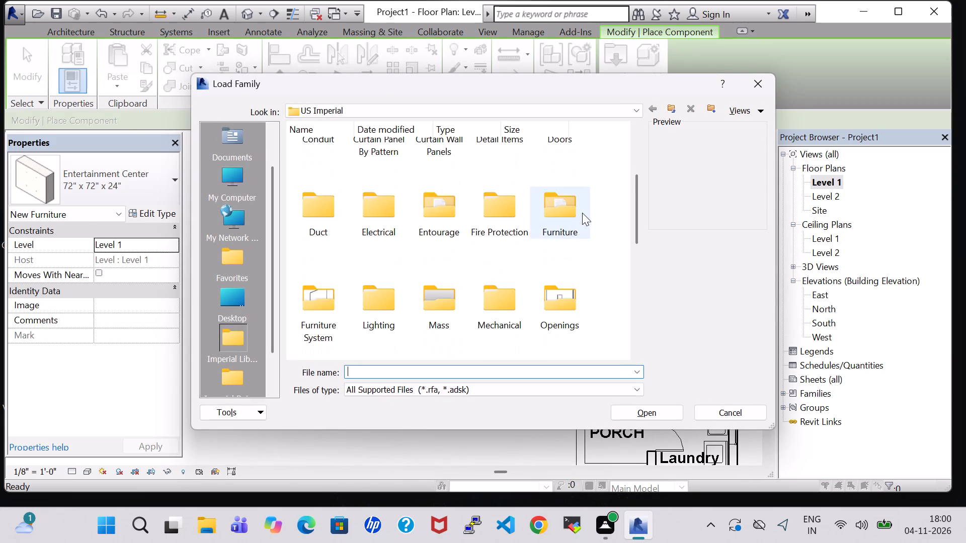
{"action": "double_click", "coordinate": [582, 213]}
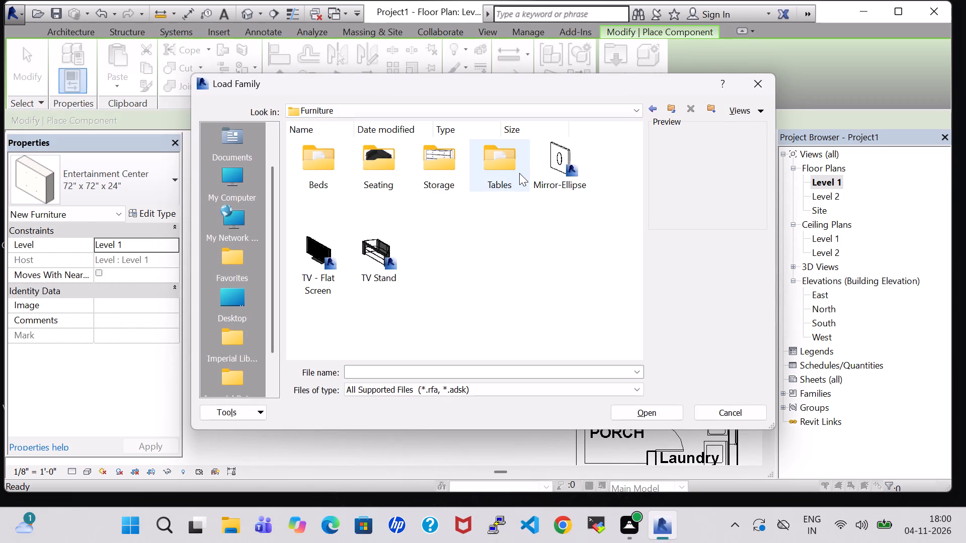
{"action": "left_click", "coordinate": [650, 109]}
{"action": "scroll", "coordinate": [490, 260], "scroll_direction": "down", "scroll_amount": 1}
{"action": "scroll", "coordinate": [429, 257], "scroll_direction": "down", "scroll_amount": 1}
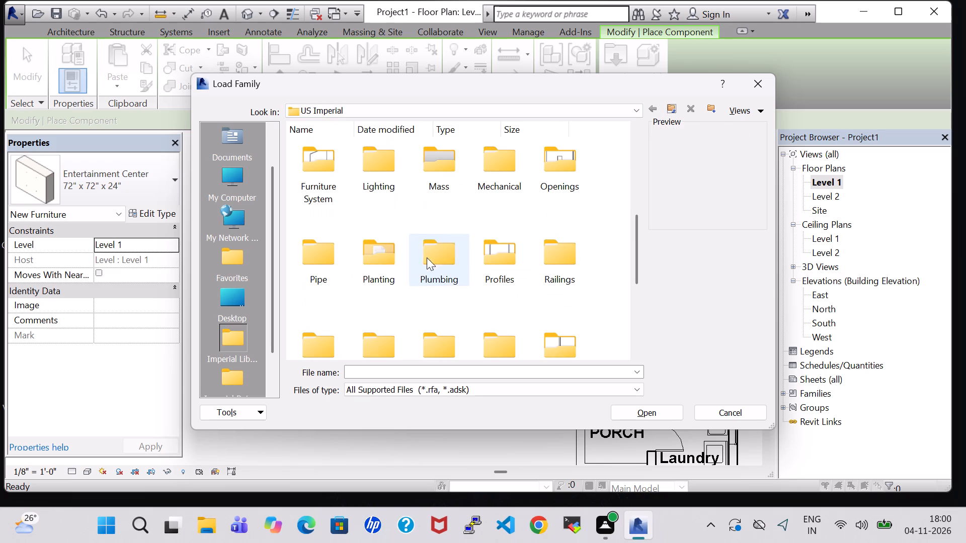
{"action": "double_click", "coordinate": [376, 258]}
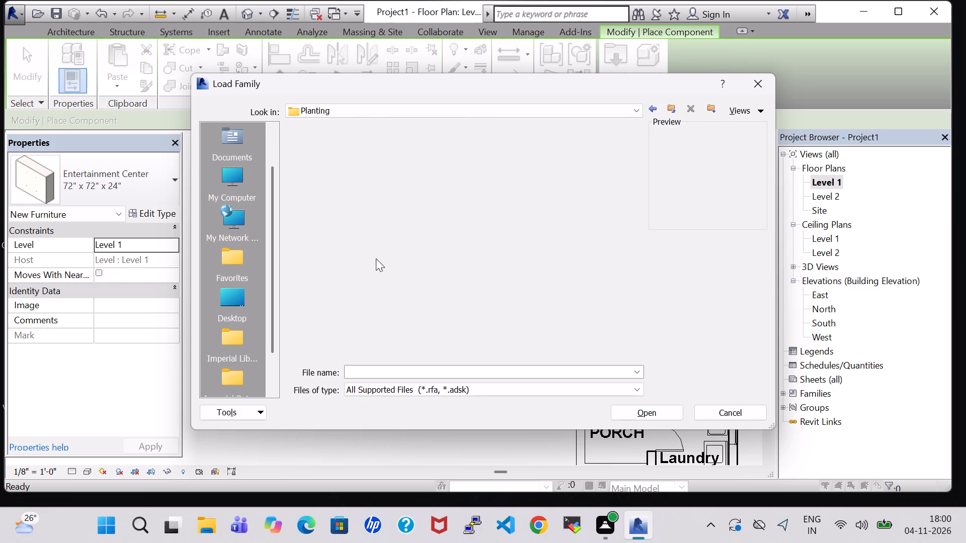
{"action": "left_click", "coordinate": [311, 155]}
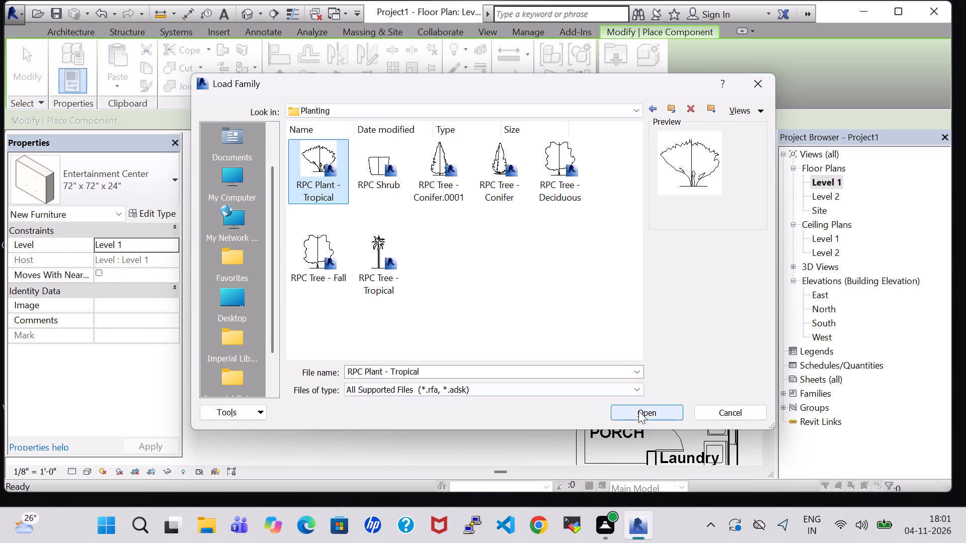
{"action": "left_click", "coordinate": [640, 408]}
{"action": "scroll", "coordinate": [487, 341], "scroll_direction": "up", "scroll_amount": 6}
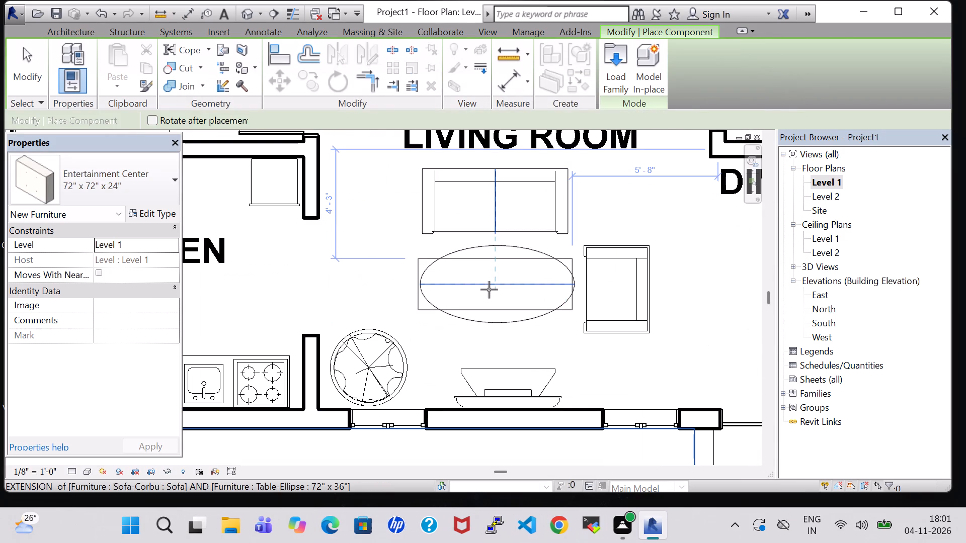
{"action": "key", "text": "Escape"}
{"action": "key", "text": "Escape"}
{"action": "key", "text": "Escape"}
{"action": "key", "text": "Escape"}
Place an RPC Plant - Tropical of type Agave - 1.5' at the centre of the elliptical Living Room coffee table.
{"action": "left_click", "coordinate": [153, 65]}
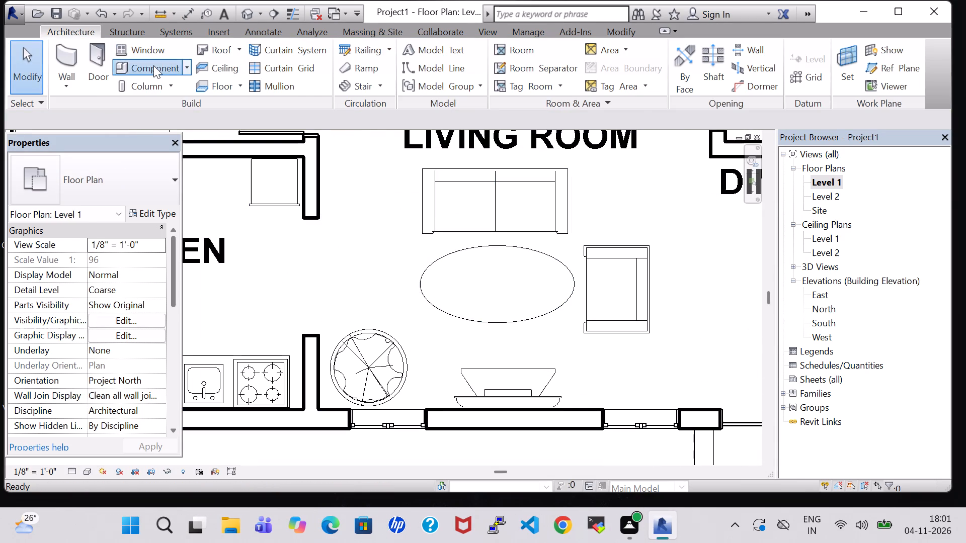
{"action": "left_click", "coordinate": [99, 186]}
{"action": "type", "text": "rpc"}
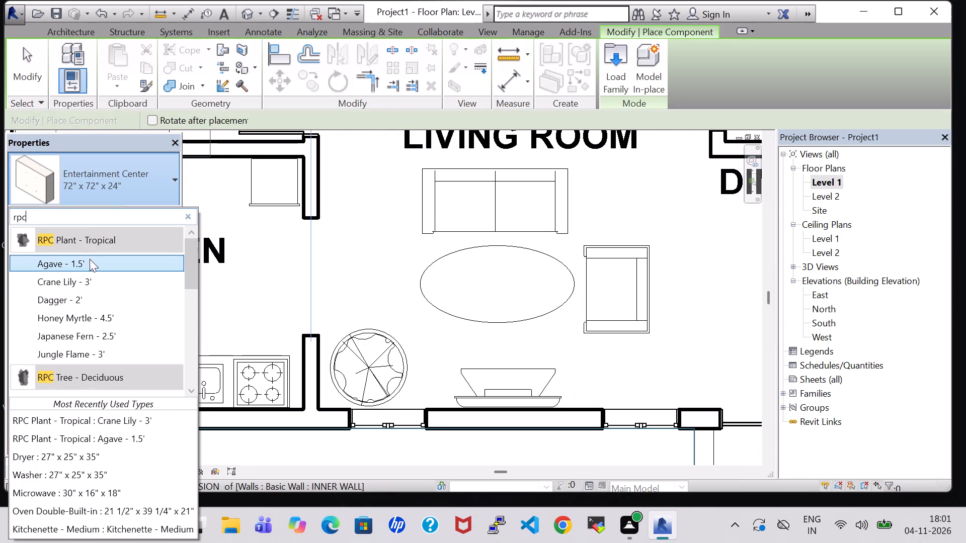
{"action": "left_click", "coordinate": [90, 257]}
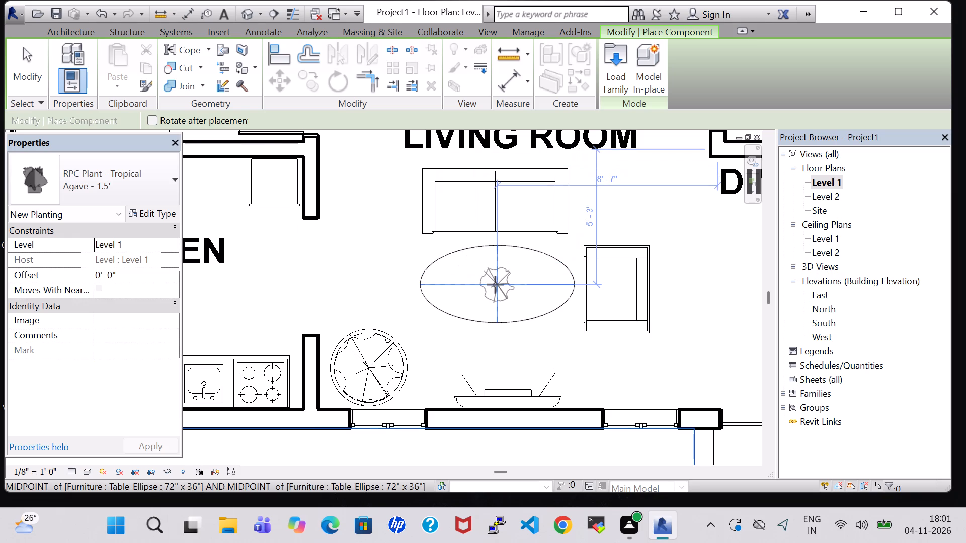
{"action": "left_click", "coordinate": [495, 285]}
{"action": "key", "text": "Escape"}
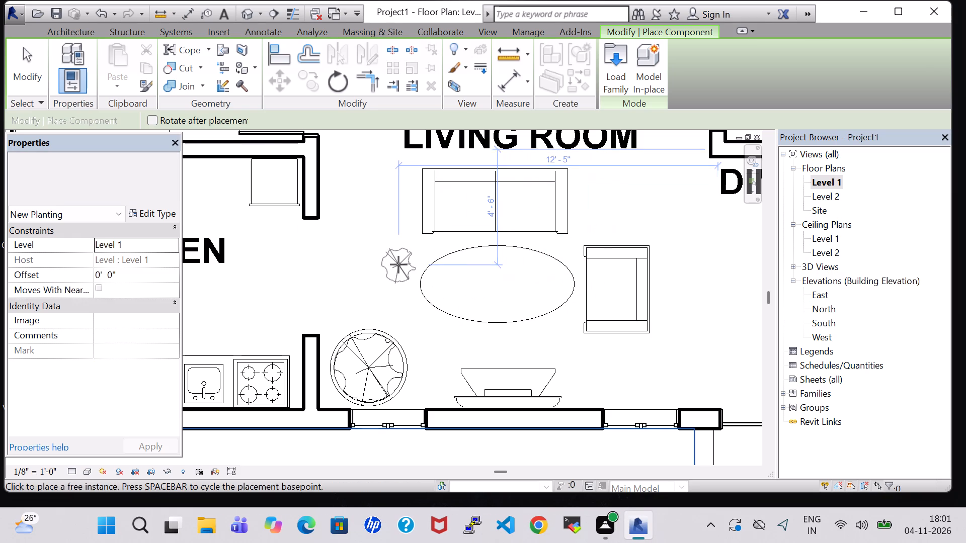
{"action": "key", "text": "Escape"}
In the 3D view, raise the Agave plant onto the coffee table by setting its offset to 2' 6".
{"action": "left_click", "coordinate": [248, 12]}
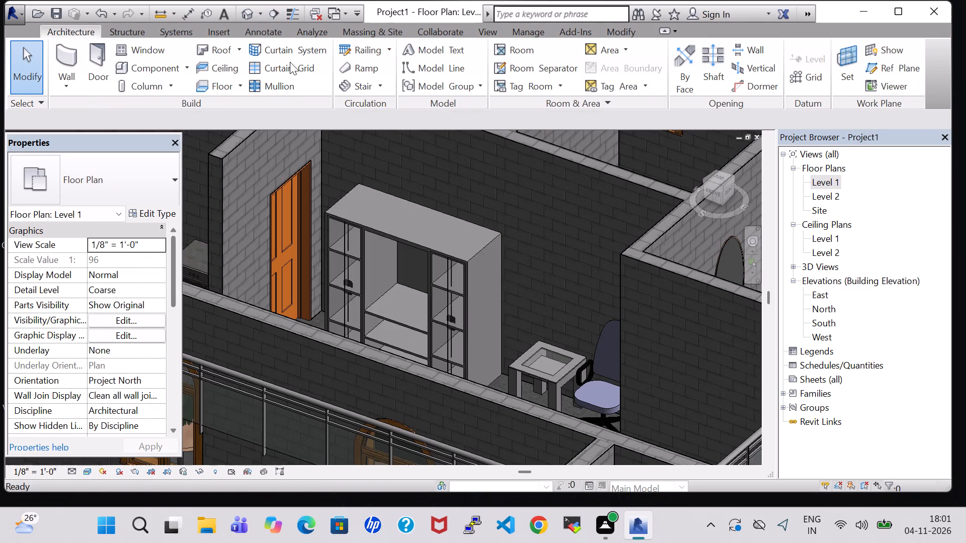
{"action": "middle_click_drag", "start_coordinate": [569, 224], "coordinate": [445, 332], "text": "shift"}
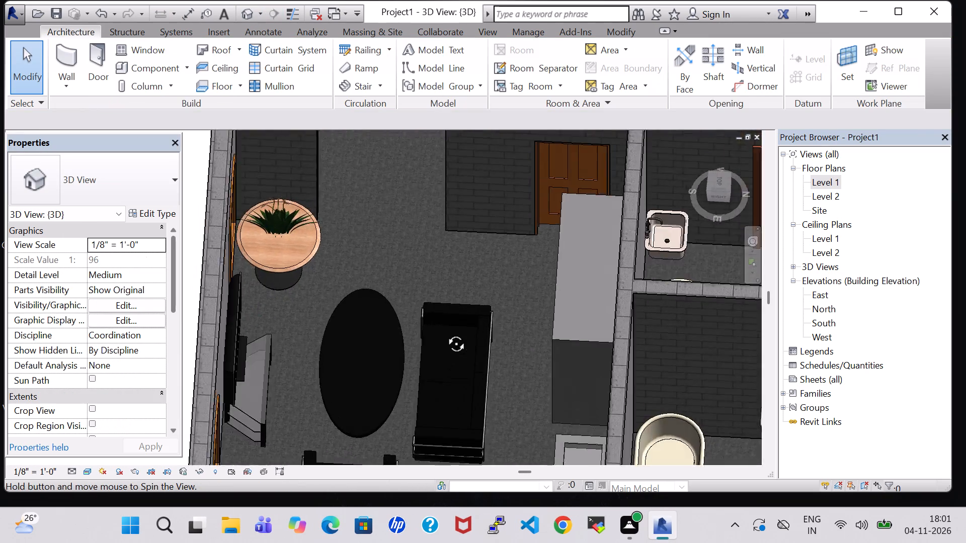
{"action": "middle_click_drag", "start_coordinate": [445, 332], "coordinate": [441, 303], "text": "shift"}
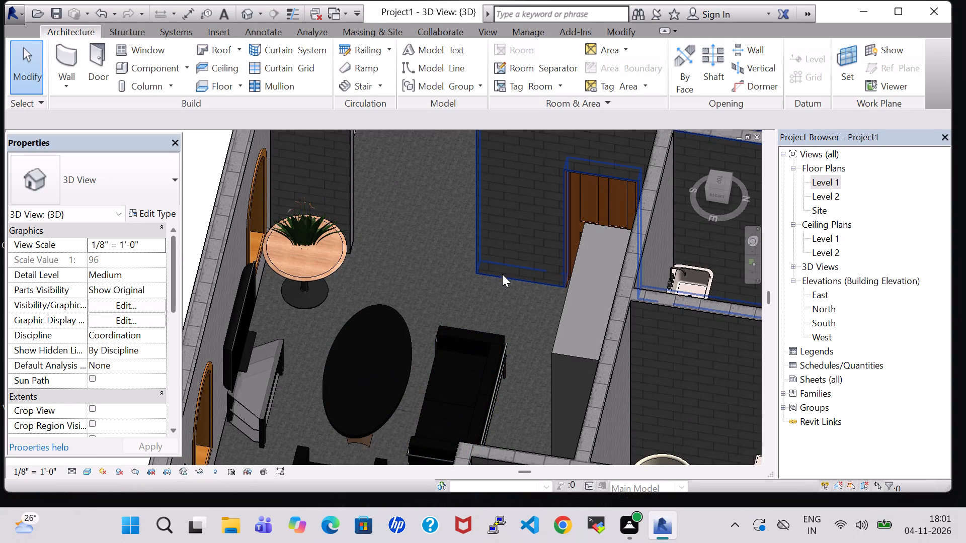
{"action": "middle_click_drag", "start_coordinate": [489, 305], "coordinate": [419, 253], "text": "shift"}
{"action": "left_click", "coordinate": [406, 424]}
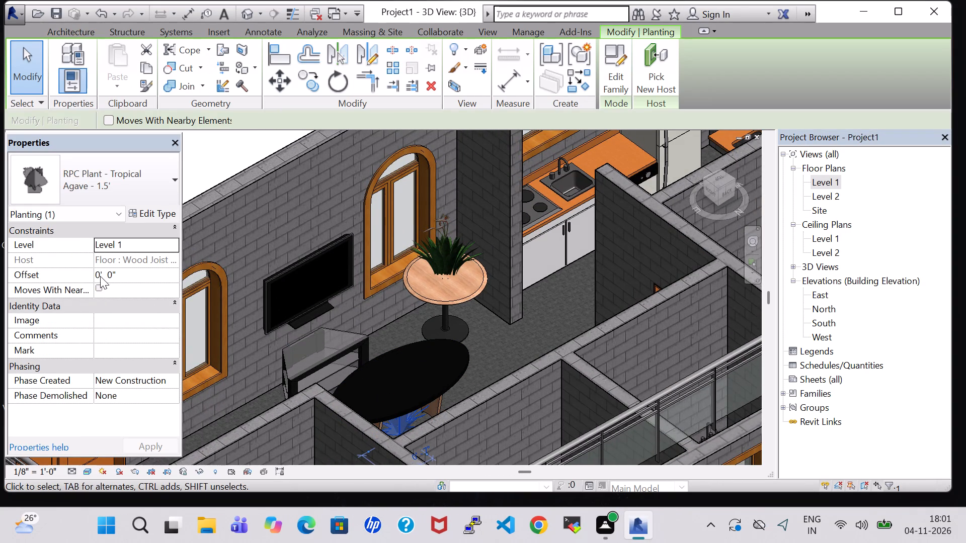
{"action": "left_click", "coordinate": [100, 276]}
{"action": "key", "text": "BackSpace"}
{"action": "key", "text": "2"}
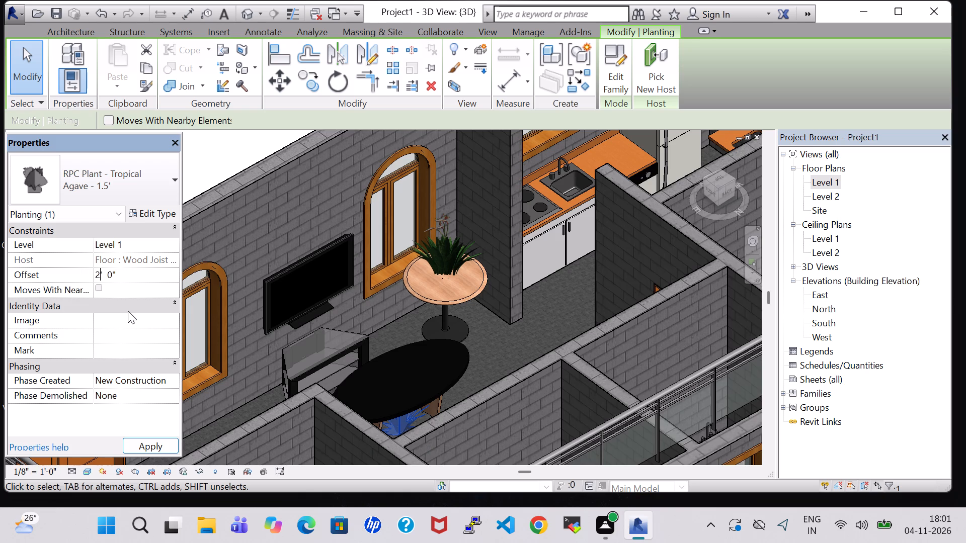
{"action": "key", "text": "Right"}
{"action": "key", "text": "Right"}
{"action": "key", "text": "Right"}
{"action": "key", "text": "Right"}
{"action": "key", "text": "BackSpace"}
{"action": "key", "text": "6"}
{"action": "key", "text": "Return"}
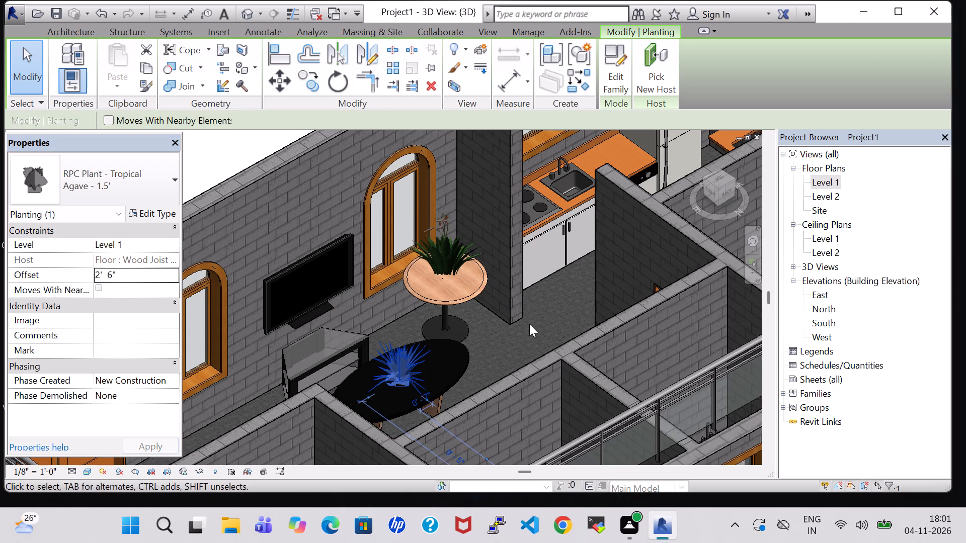
{"action": "left_click", "coordinate": [529, 324]}
{"action": "middle_click_drag", "start_coordinate": [499, 328], "coordinate": [533, 354]}
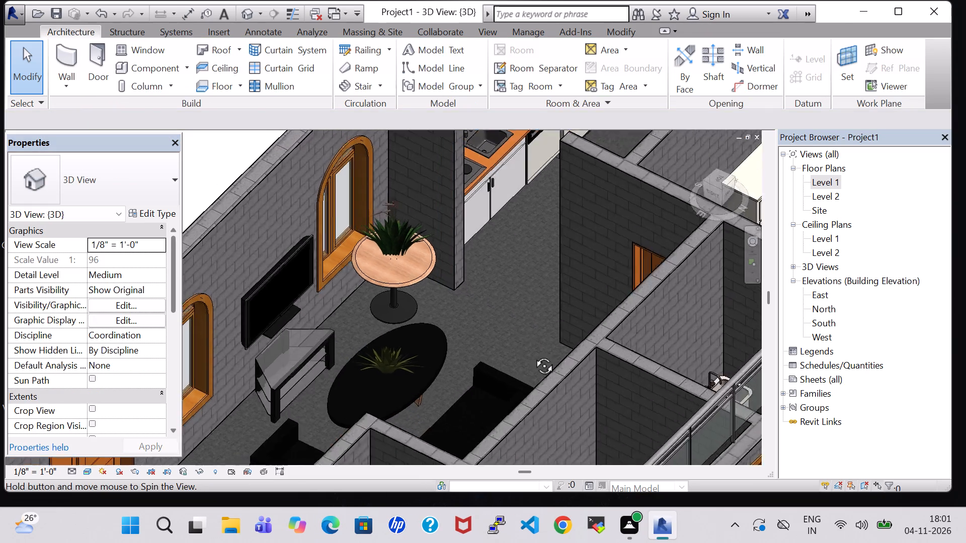
{"action": "middle_click_drag", "start_coordinate": [533, 354], "coordinate": [578, 383]}
Review the furniture layout of the Living Room, Dining Room, Bedrooms and Bathrooms in the Level 1 floor plan.
{"action": "double_click", "coordinate": [836, 183]}
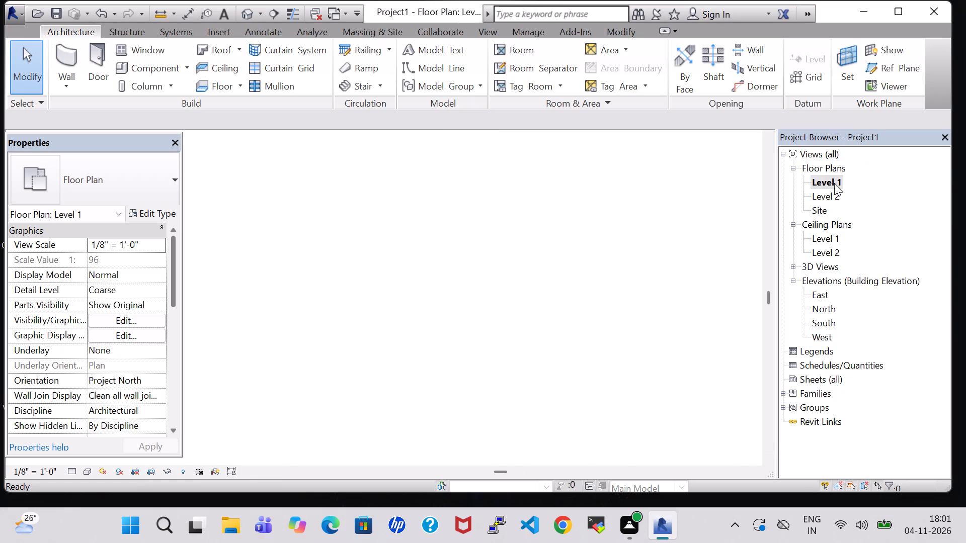
{"action": "scroll", "coordinate": [513, 240], "scroll_direction": "down", "scroll_amount": 3}
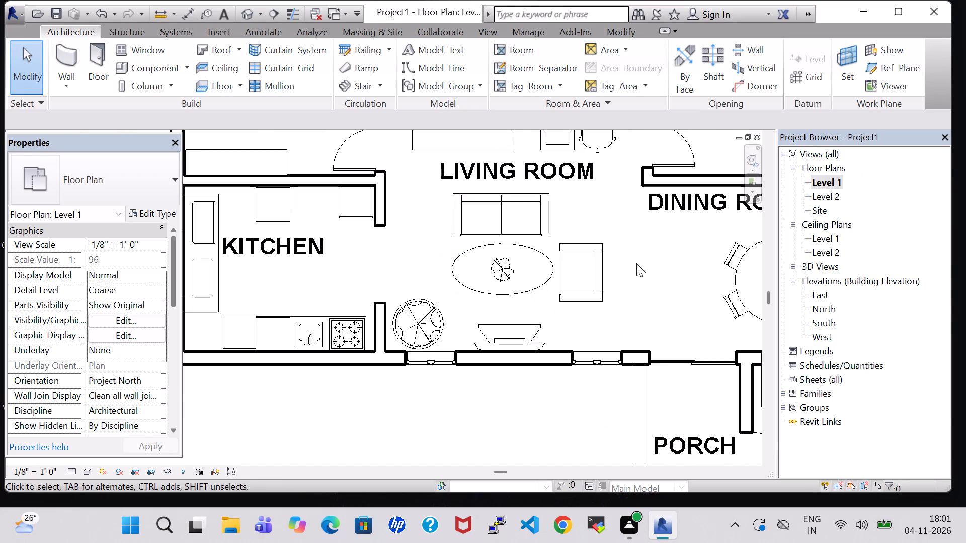
{"action": "middle_click_drag", "start_coordinate": [636, 263], "coordinate": [586, 270]}
{"action": "scroll", "coordinate": [586, 270], "scroll_direction": "down", "scroll_amount": 2}
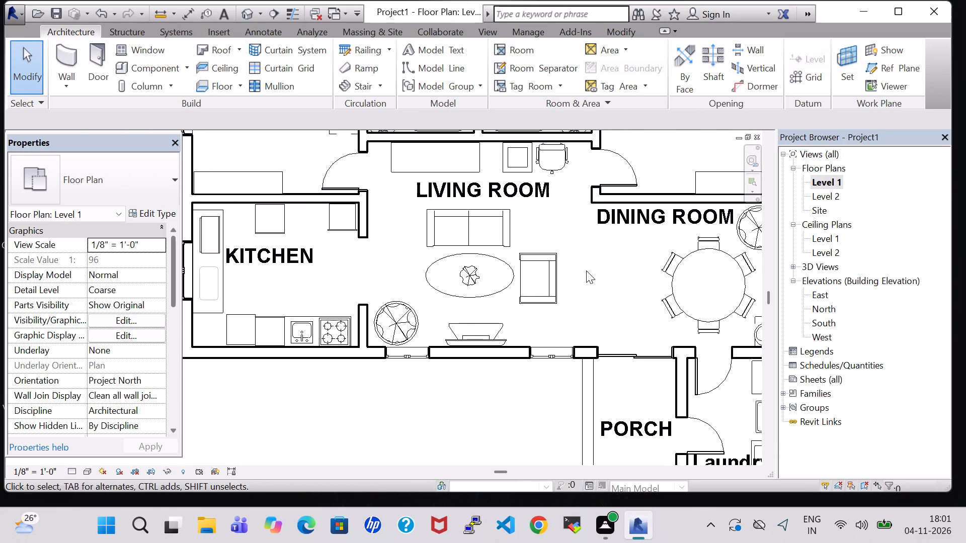
{"action": "middle_click_drag", "start_coordinate": [591, 267], "coordinate": [531, 296]}
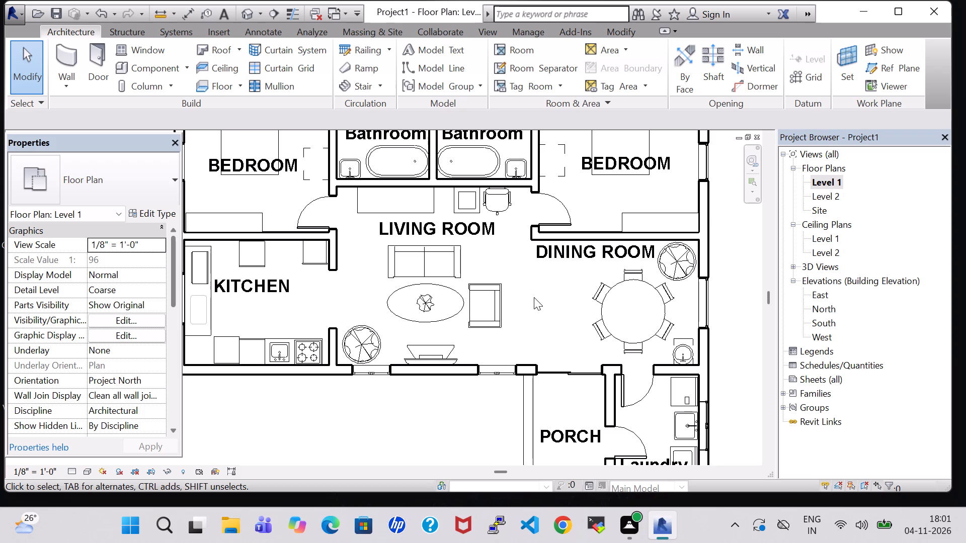
{"action": "scroll", "coordinate": [534, 297], "scroll_direction": "down", "scroll_amount": 1}
{"action": "middle_click_drag", "start_coordinate": [537, 296], "coordinate": [470, 326]}
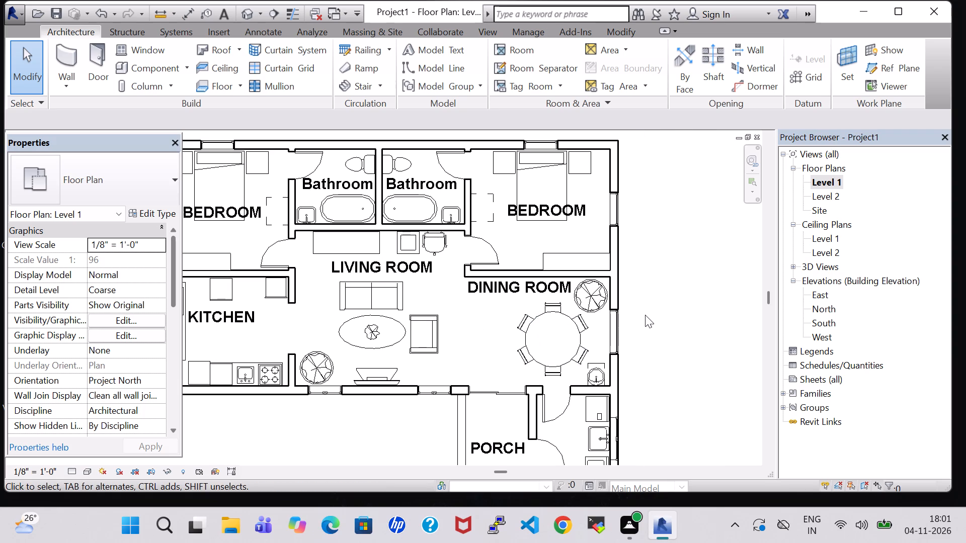
{"action": "middle_click_drag", "start_coordinate": [645, 315], "coordinate": [654, 317]}
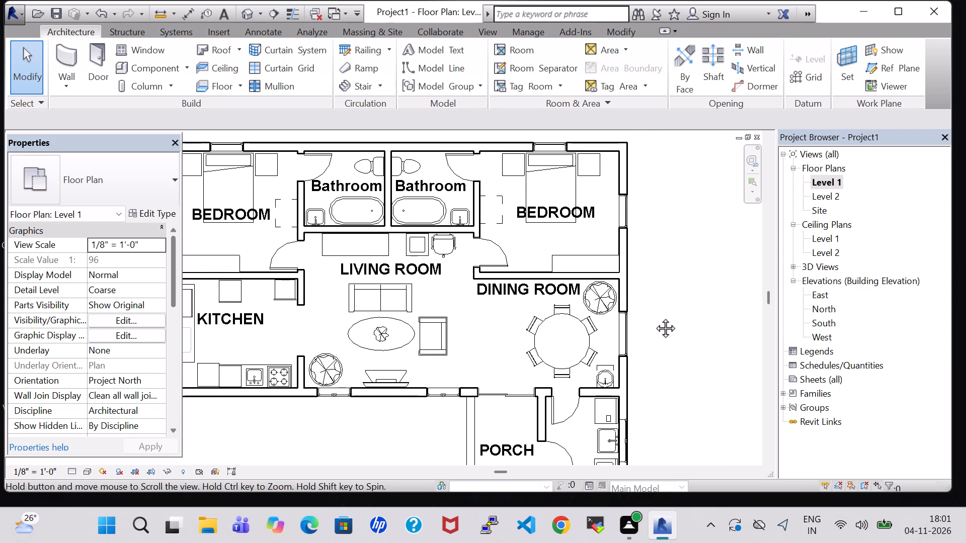
{"action": "middle_click_drag", "start_coordinate": [654, 317], "coordinate": [657, 317]}
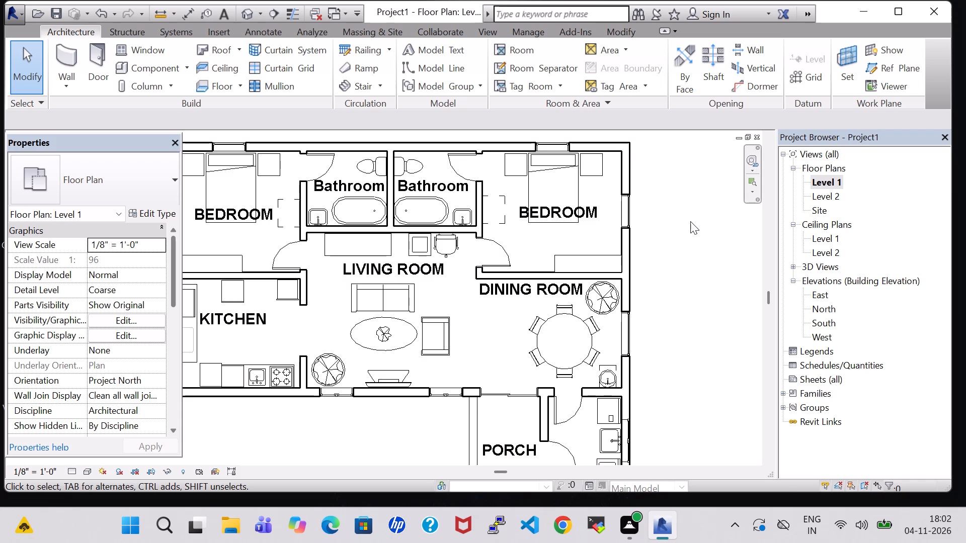
Examine the furnished Living Room, Dining Room, Bedrooms and Bathrooms in the 3D view and return to the Level 1 plan.
{"action": "left_click", "coordinate": [248, 14]}
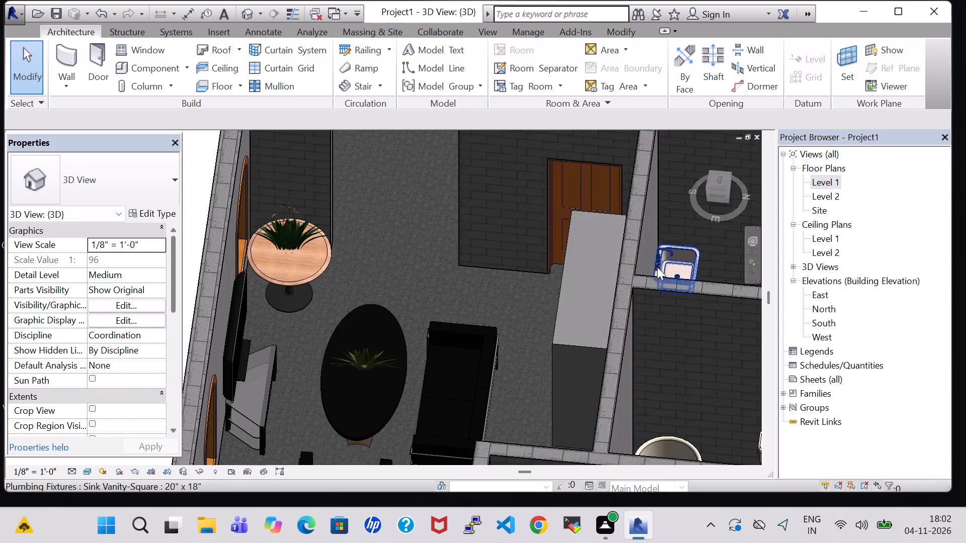
{"action": "scroll", "coordinate": [650, 272], "scroll_direction": "down", "scroll_amount": 3}
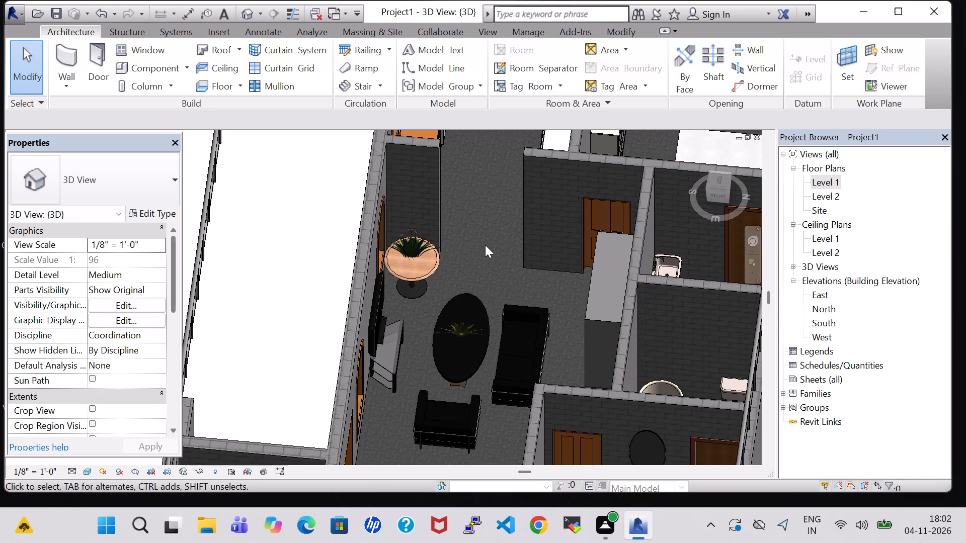
{"action": "middle_click_drag", "start_coordinate": [484, 244], "coordinate": [798, 345], "text": "shift"}
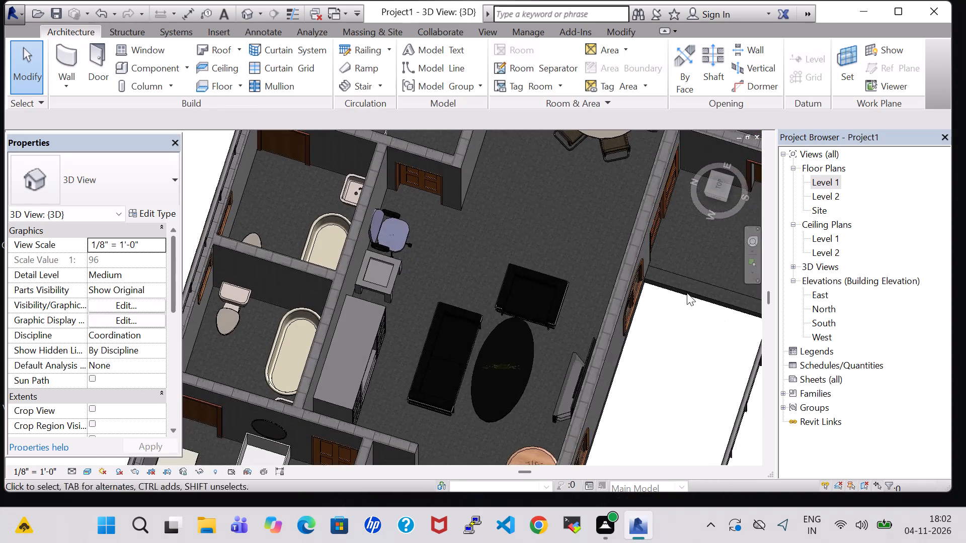
{"action": "middle_click_drag", "start_coordinate": [613, 255], "coordinate": [545, 462]}
{"action": "middle_click_drag", "start_coordinate": [482, 353], "coordinate": [506, 319]}
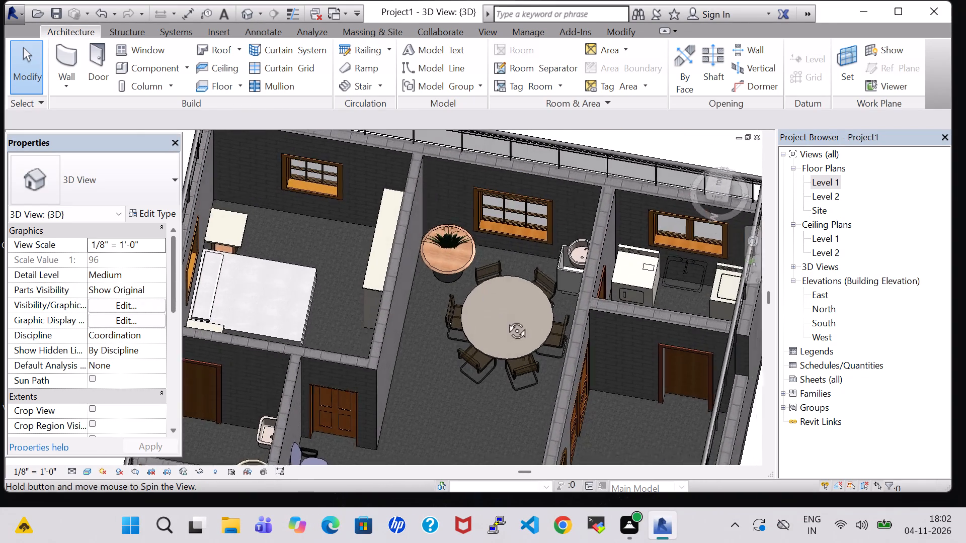
{"action": "middle_click_drag", "start_coordinate": [506, 319], "coordinate": [332, 353]}
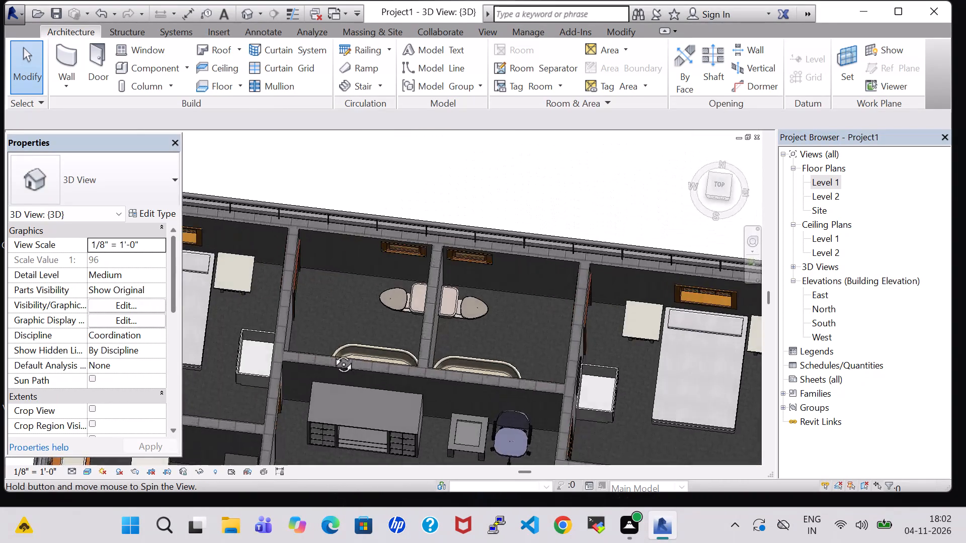
{"action": "middle_click_drag", "start_coordinate": [332, 353], "coordinate": [336, 335]}
{"action": "middle_click_drag", "start_coordinate": [641, 427], "coordinate": [603, 416]}
{"action": "middle_click_drag", "start_coordinate": [644, 419], "coordinate": [523, 321]}
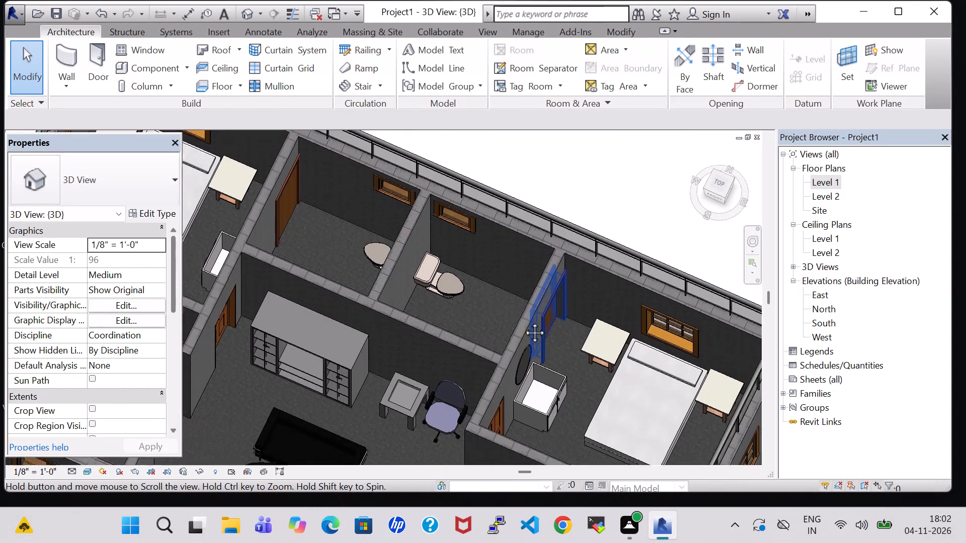
{"action": "middle_click_drag", "start_coordinate": [523, 321], "coordinate": [514, 307]}
{"action": "middle_click_drag", "start_coordinate": [629, 198], "coordinate": [582, 174]}
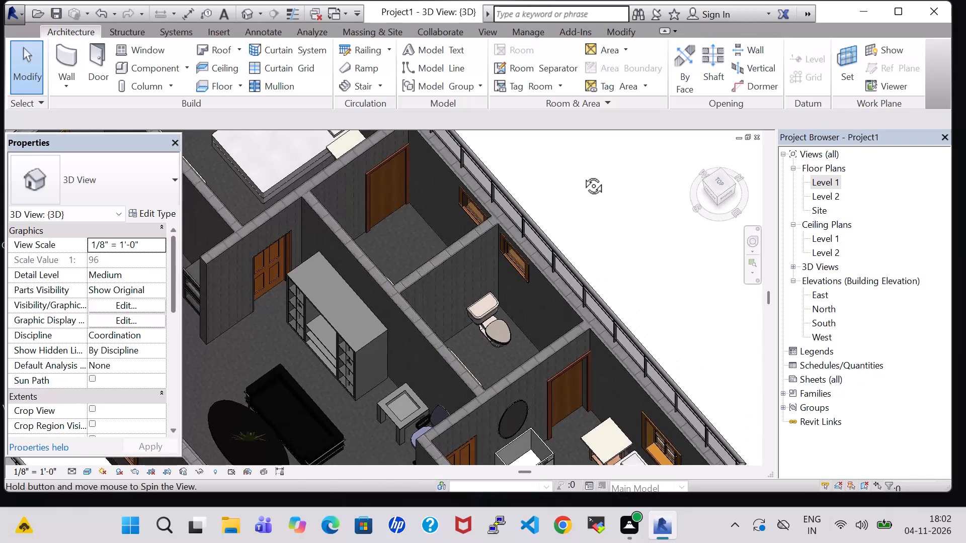
{"action": "middle_click_drag", "start_coordinate": [582, 174], "coordinate": [698, 195]}
{"action": "middle_click_drag", "start_coordinate": [671, 256], "coordinate": [687, 220], "text": "shift"}
{"action": "double_click", "coordinate": [825, 180]}
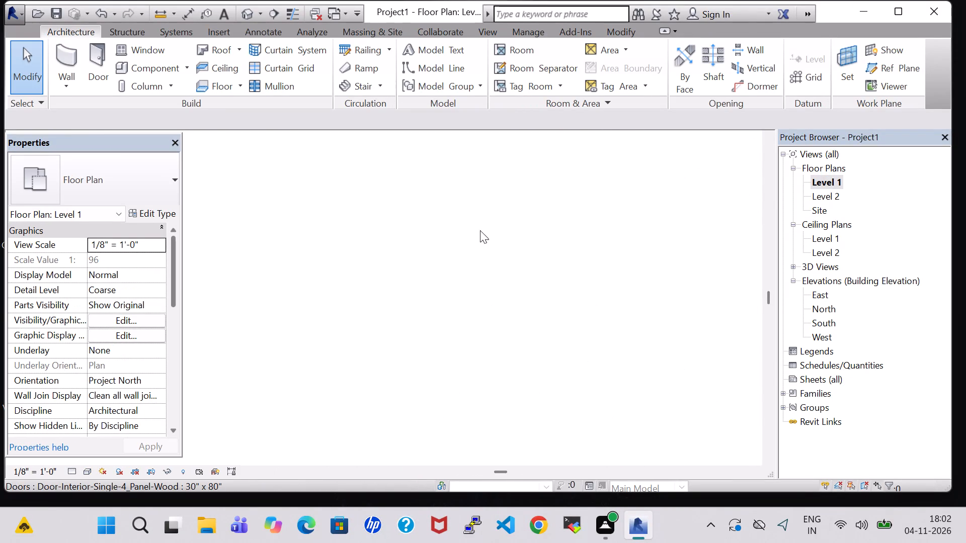
Load the Table-Round family from the Tables folder of the US Imperial Furniture library.
{"action": "scroll", "coordinate": [486, 242], "scroll_direction": "down", "scroll_amount": 3}
{"action": "left_click", "coordinate": [171, 65]}
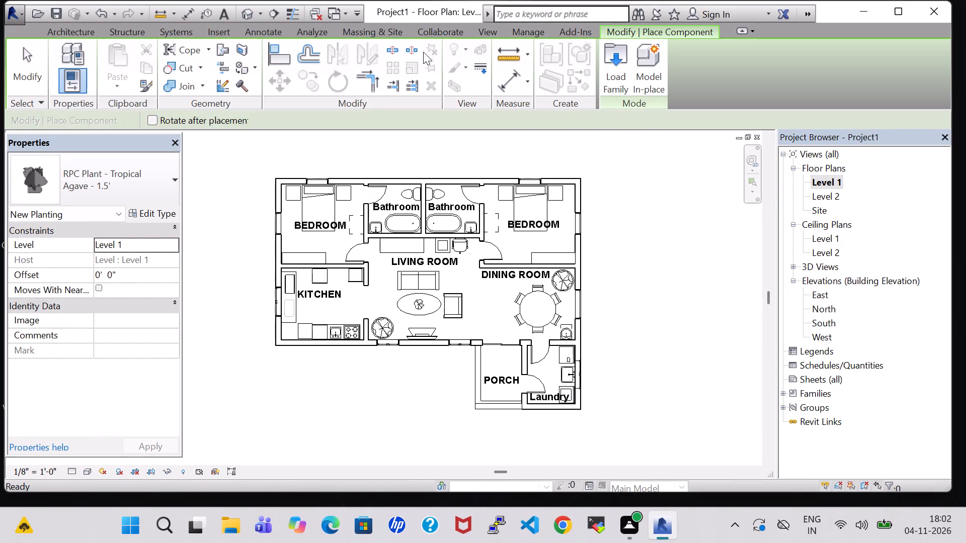
{"action": "left_click", "coordinate": [609, 69]}
{"action": "scroll", "coordinate": [602, 215], "scroll_direction": "down", "scroll_amount": 2}
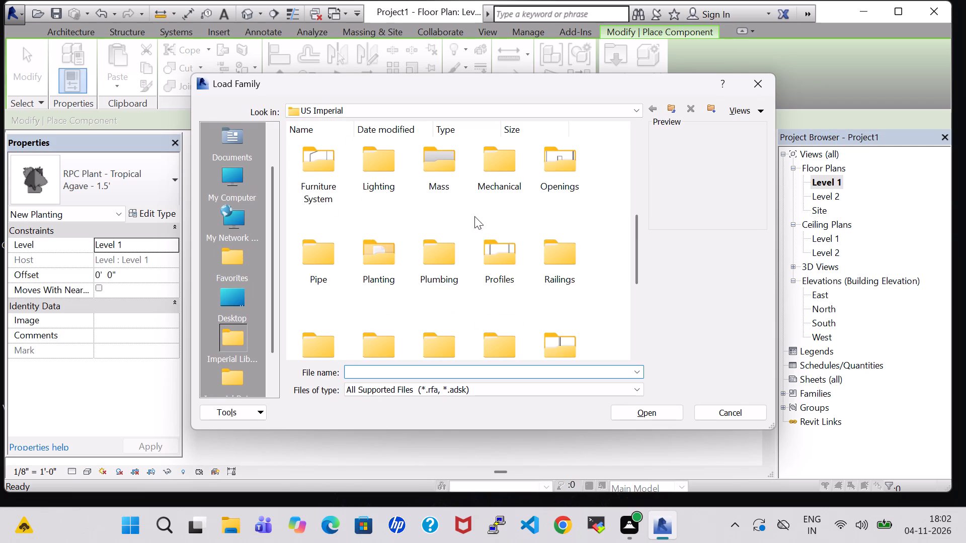
{"action": "scroll", "coordinate": [405, 245], "scroll_direction": "down", "scroll_amount": 1}
{"action": "scroll", "coordinate": [410, 245], "scroll_direction": "up", "scroll_amount": 2}
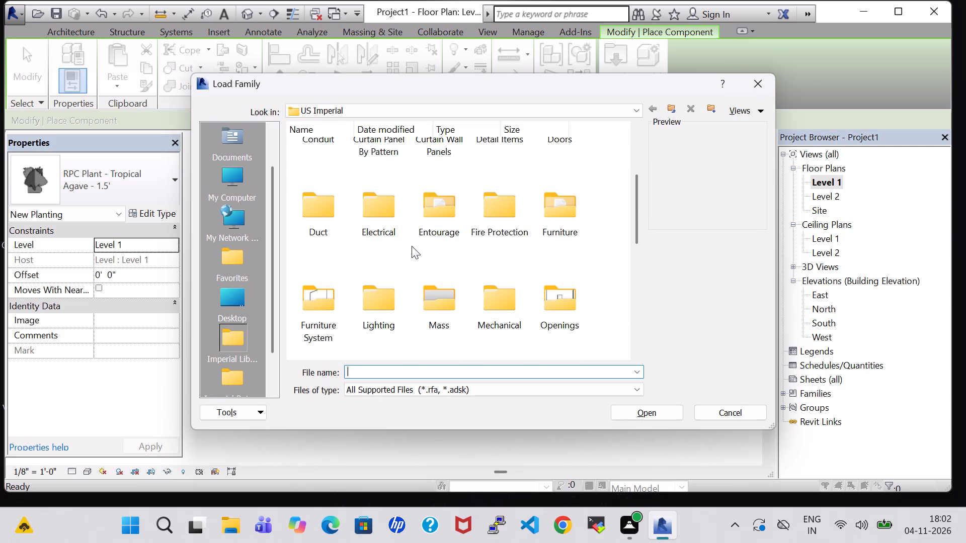
{"action": "double_click", "coordinate": [564, 214]}
{"action": "double_click", "coordinate": [497, 166]}
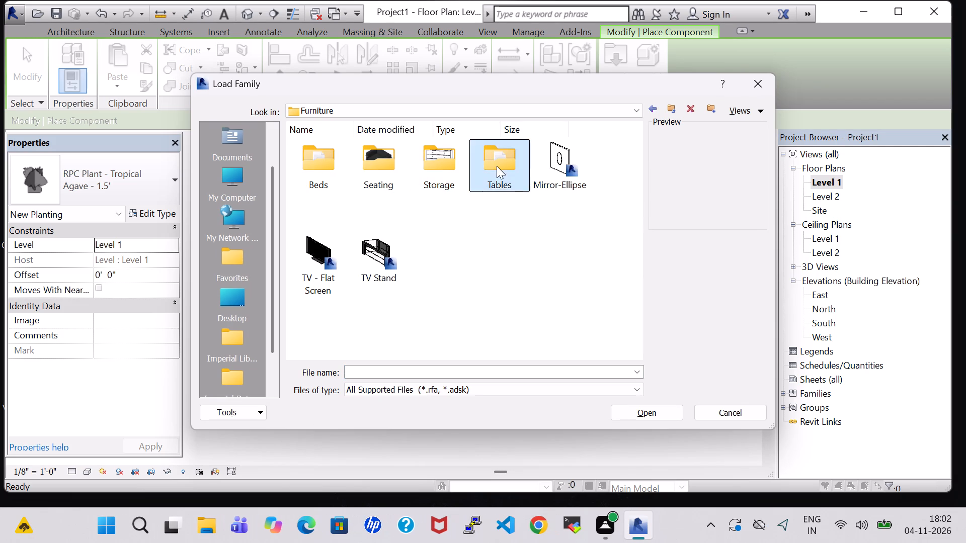
{"action": "left_click", "coordinate": [328, 336]}
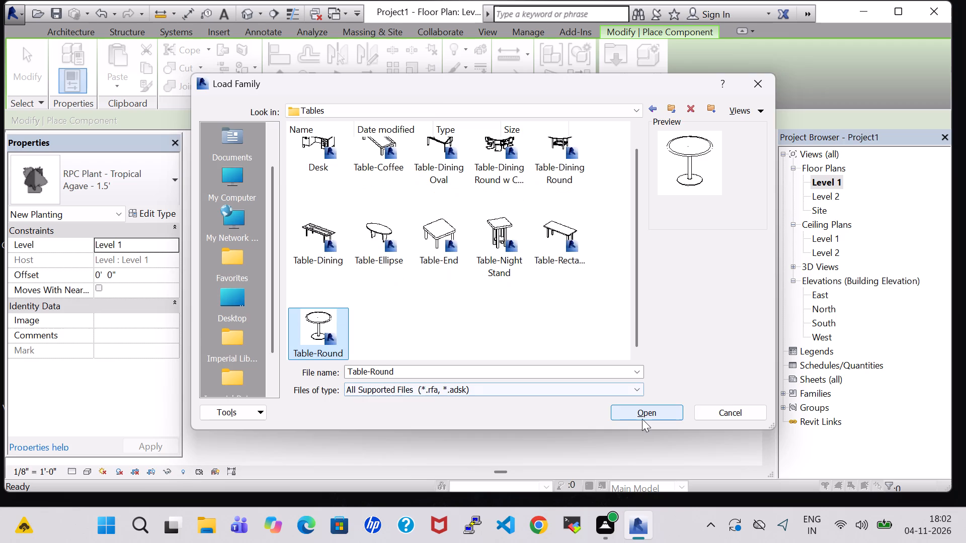
{"action": "left_click", "coordinate": [642, 419]}
{"action": "scroll", "coordinate": [544, 252], "scroll_direction": "up", "scroll_amount": 6}
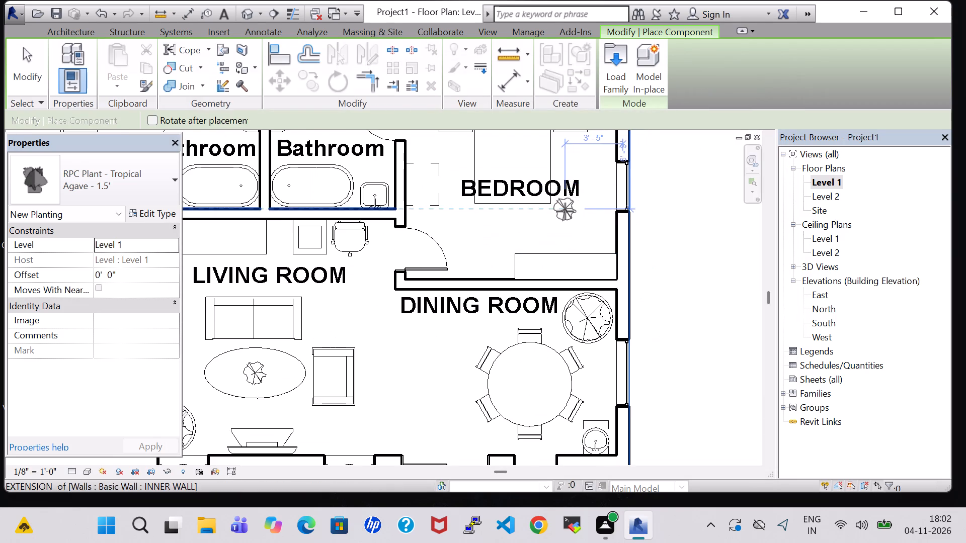
{"action": "middle_click_drag", "start_coordinate": [585, 211], "coordinate": [559, 258]}
{"action": "key", "text": "Escape"}
{"action": "key", "text": "Escape"}
{"action": "key", "text": "Escape"}
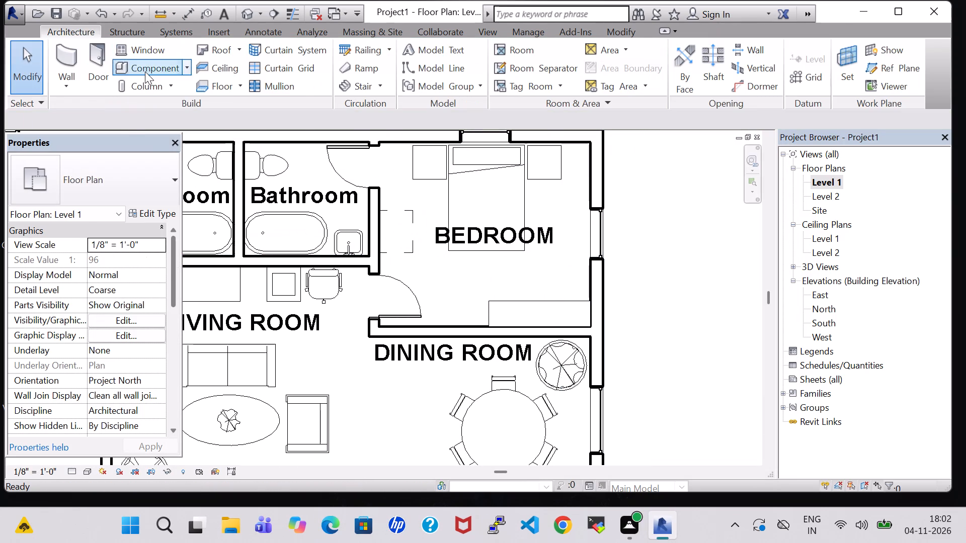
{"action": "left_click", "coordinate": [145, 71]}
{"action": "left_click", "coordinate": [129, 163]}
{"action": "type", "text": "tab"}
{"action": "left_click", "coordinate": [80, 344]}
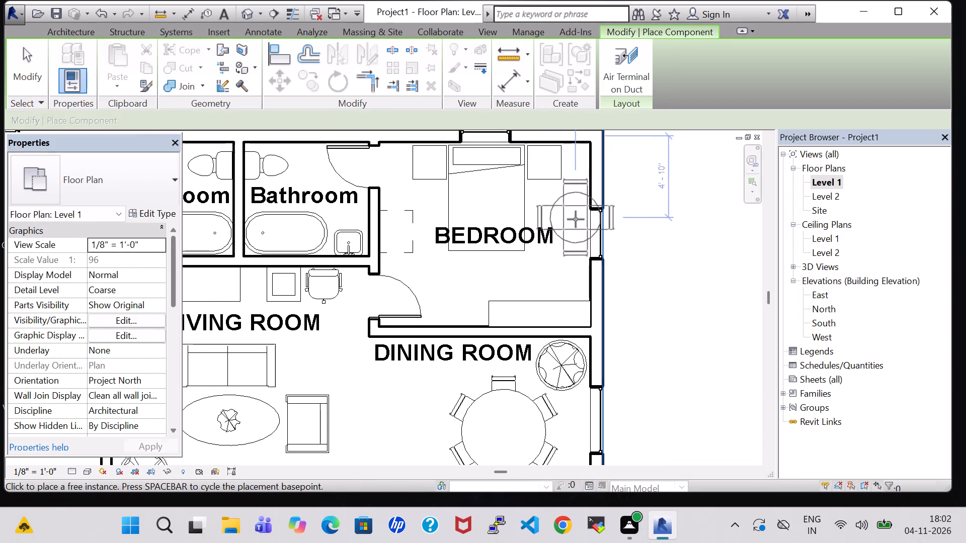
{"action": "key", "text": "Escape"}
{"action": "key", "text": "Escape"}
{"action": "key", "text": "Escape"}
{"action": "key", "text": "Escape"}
Place a Table-Round, 36" Diameter, in the bedroom adjoining the Dining Room, centred about 1' 11" from its exterior side window.
{"action": "left_click", "coordinate": [159, 61]}
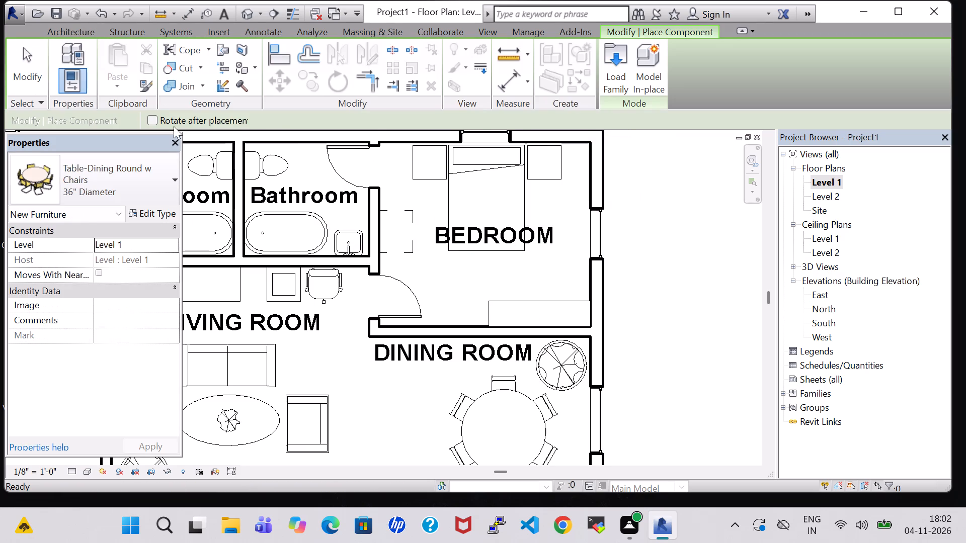
{"action": "left_click", "coordinate": [120, 175]}
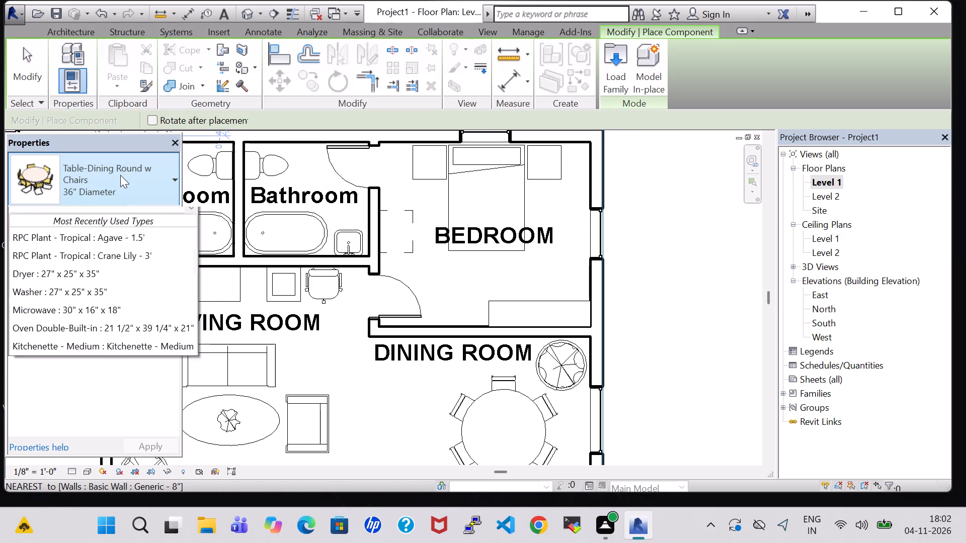
{"action": "key", "text": "t"}
{"action": "type", "text": "ab"}
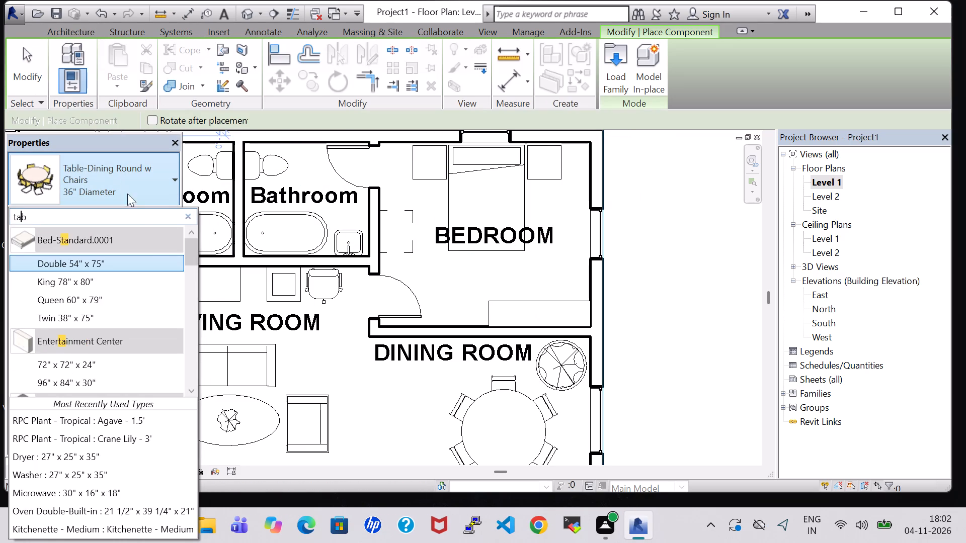
{"action": "scroll", "coordinate": [91, 352], "scroll_direction": "down", "scroll_amount": 3}
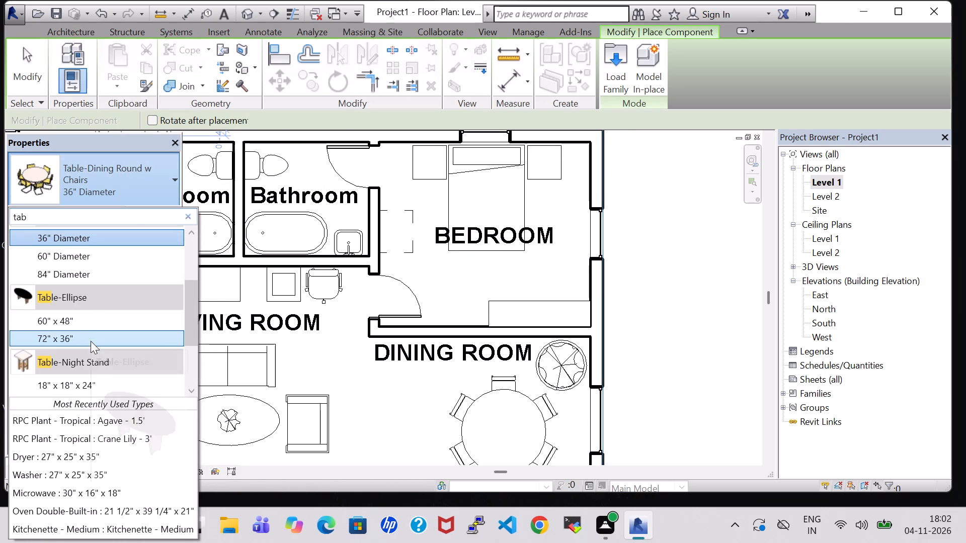
{"action": "scroll", "coordinate": [91, 344], "scroll_direction": "down", "scroll_amount": 3}
{"action": "left_click", "coordinate": [86, 349]}
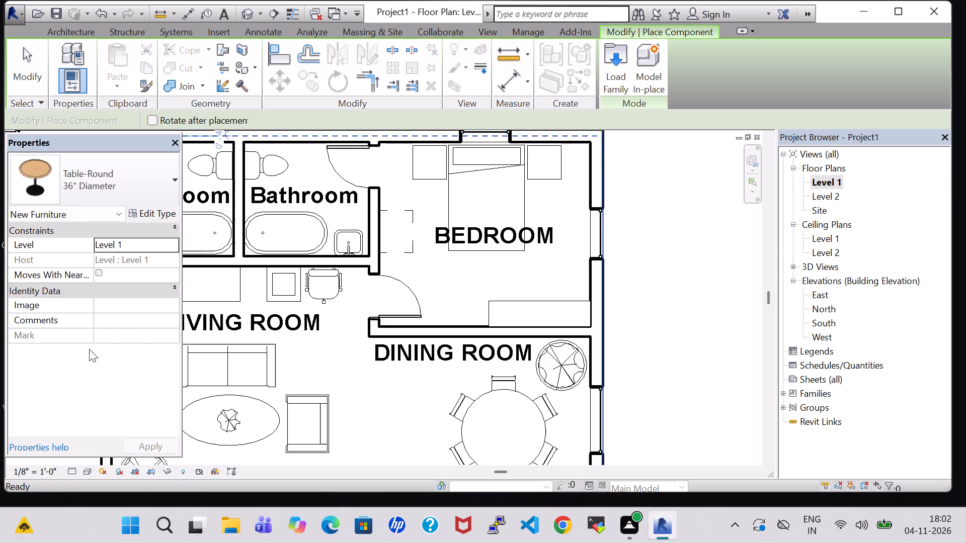
{"action": "middle_click_drag", "start_coordinate": [571, 246], "coordinate": [538, 263]}
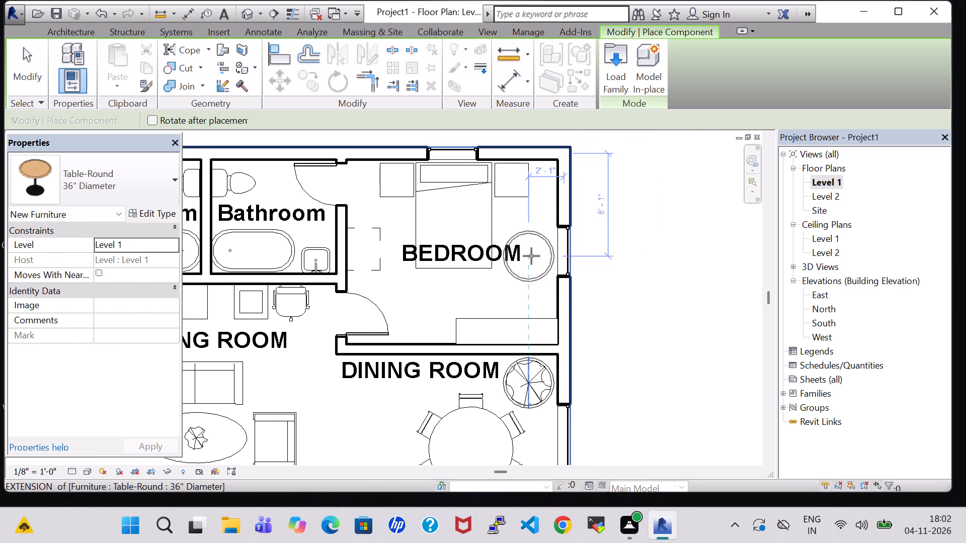
{"action": "scroll", "coordinate": [531, 256], "scroll_direction": "up", "scroll_amount": 5}
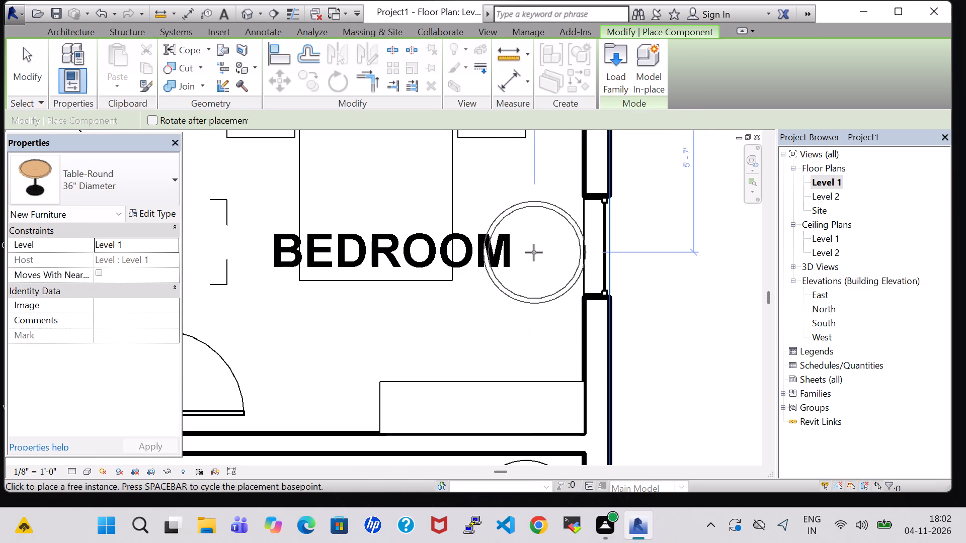
{"action": "left_click", "coordinate": [534, 252]}
{"action": "key", "text": "Escape"}
{"action": "key", "text": "Escape"}
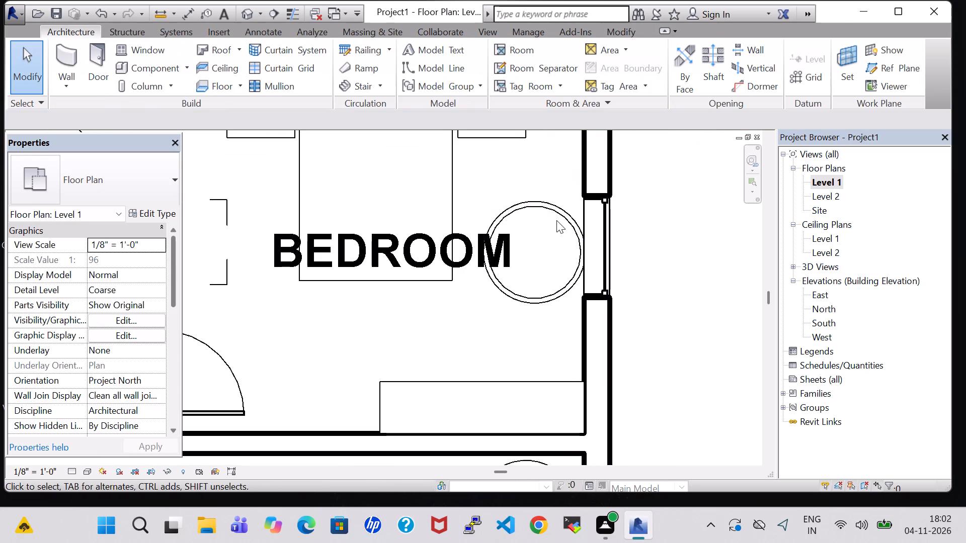
{"action": "left_click", "coordinate": [559, 211]}
{"action": "key", "text": "Left"}
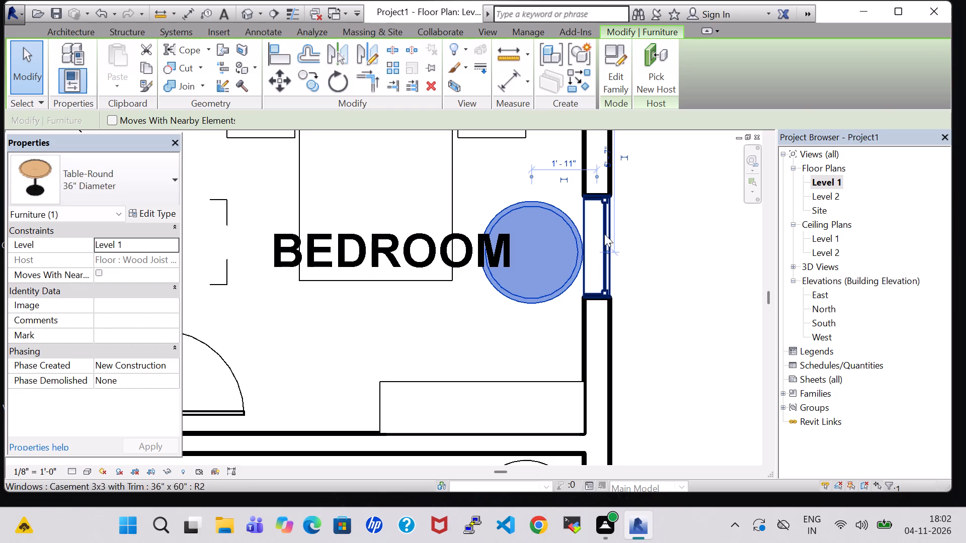
{"action": "left_click", "coordinate": [652, 258]}
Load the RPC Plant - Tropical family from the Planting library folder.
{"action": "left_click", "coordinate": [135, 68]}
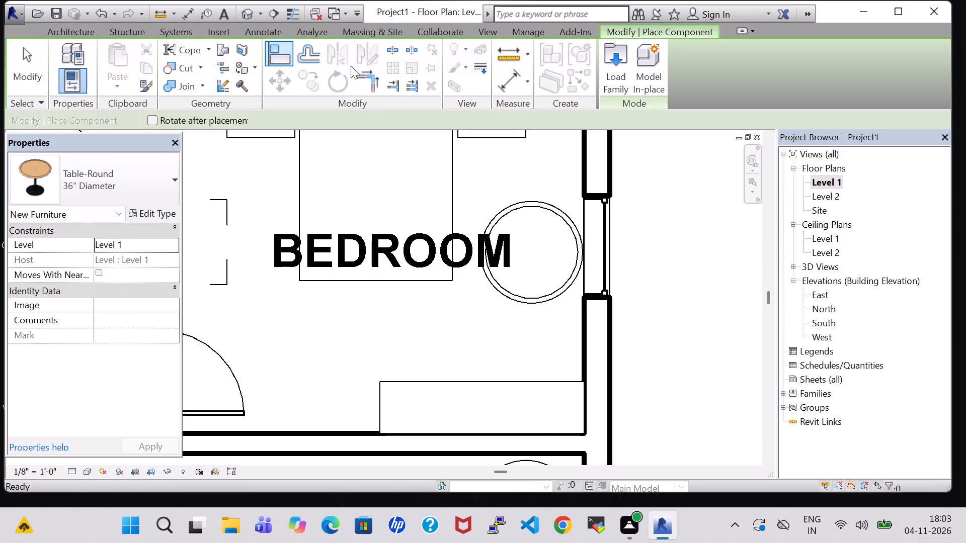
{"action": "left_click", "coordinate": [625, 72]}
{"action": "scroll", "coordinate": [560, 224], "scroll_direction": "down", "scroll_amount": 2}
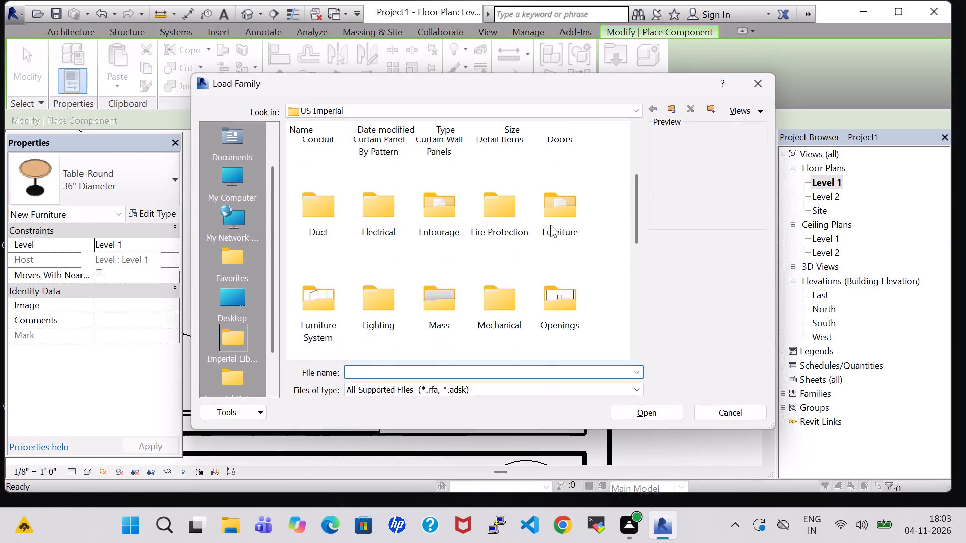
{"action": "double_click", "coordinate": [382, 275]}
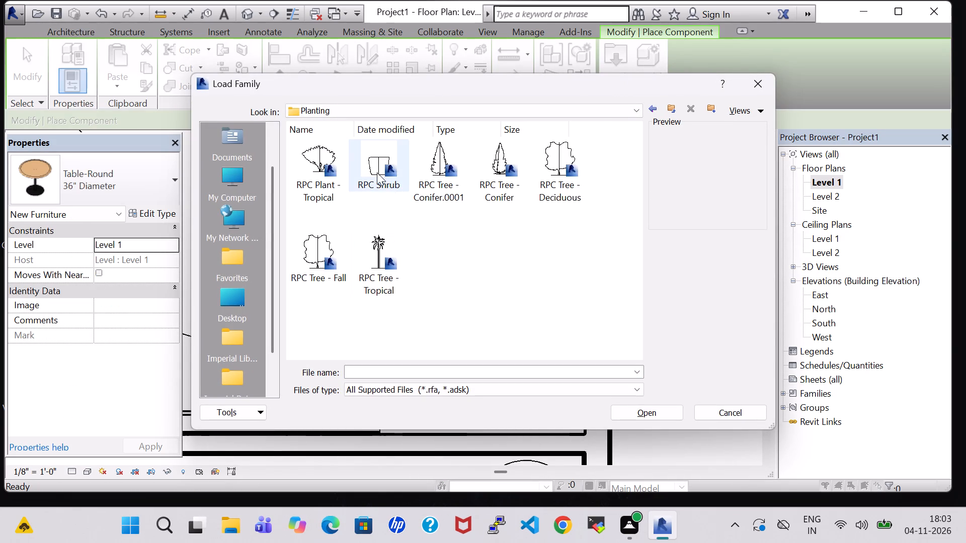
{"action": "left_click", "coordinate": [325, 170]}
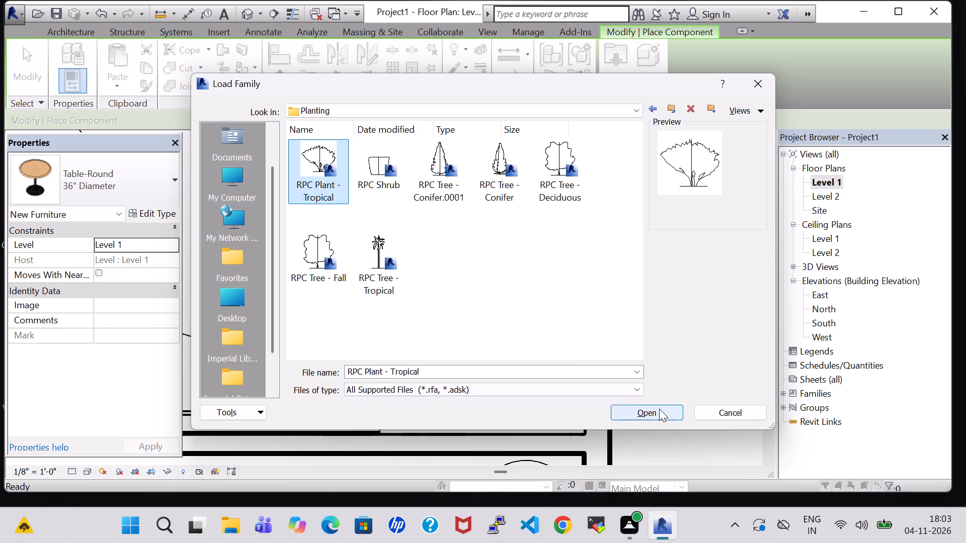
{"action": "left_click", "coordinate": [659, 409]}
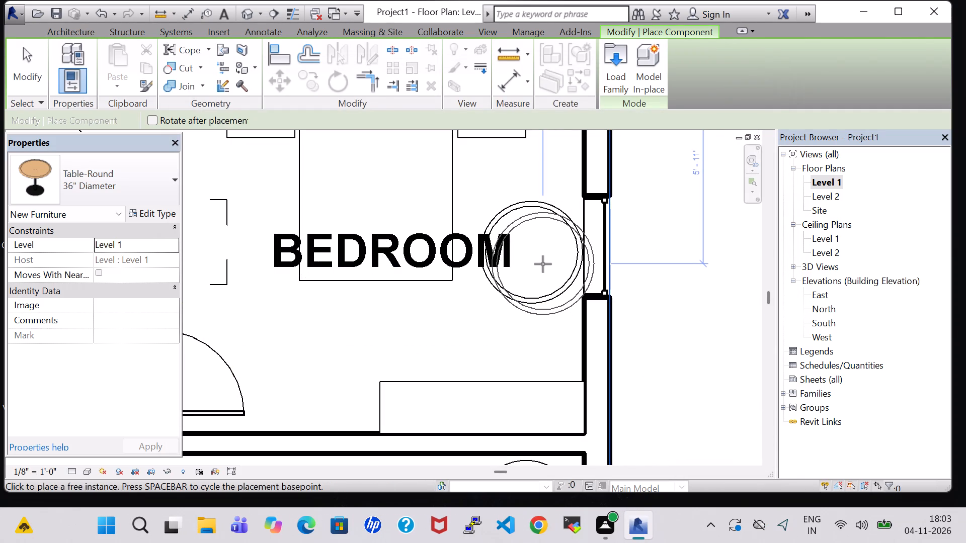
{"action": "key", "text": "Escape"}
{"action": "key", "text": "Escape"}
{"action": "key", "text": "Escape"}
Place a second Table-Round, 36" Diameter, beside the exterior side window of the bedroom adjoining the Kitchen.
{"action": "left_click", "coordinate": [158, 66]}
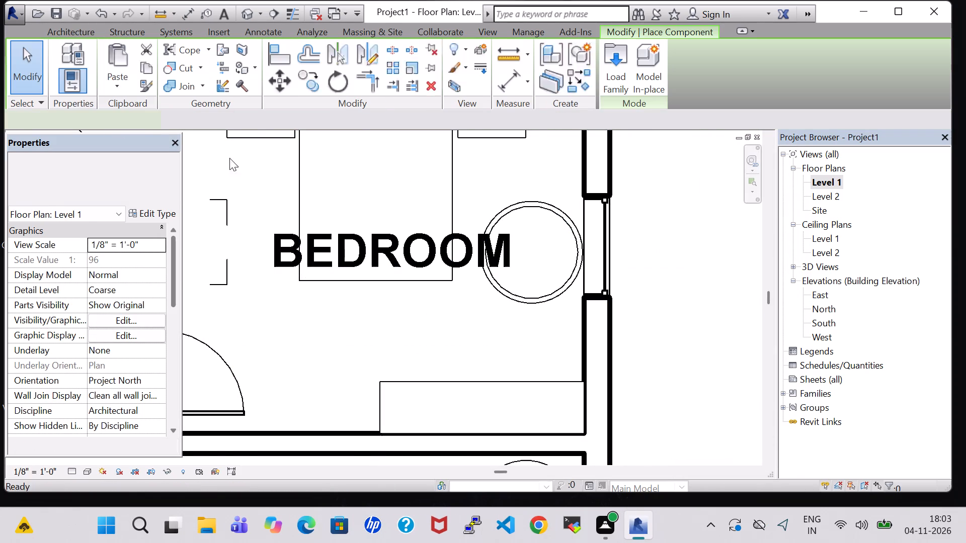
{"action": "scroll", "coordinate": [285, 227], "scroll_direction": "down", "scroll_amount": 5}
{"action": "middle_click_drag", "start_coordinate": [294, 262], "coordinate": [542, 250]}
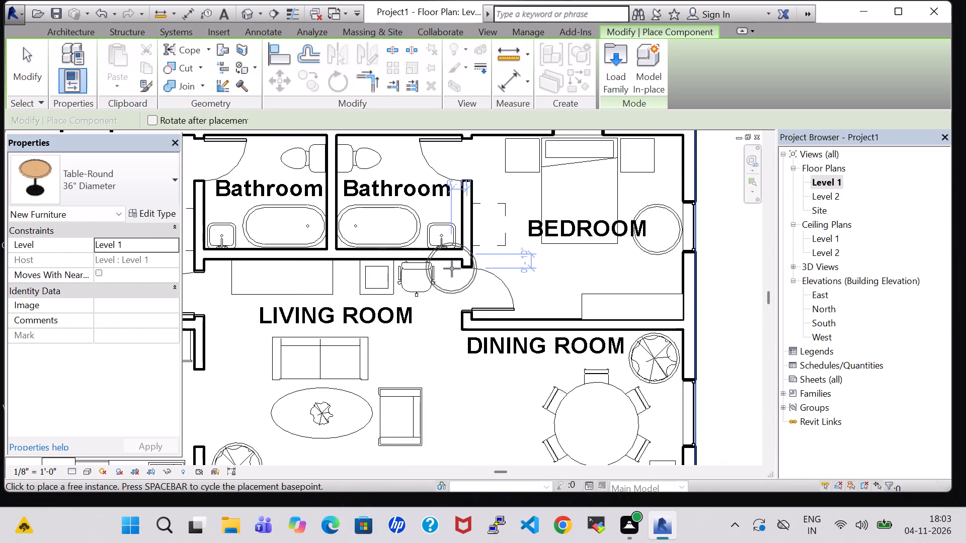
{"action": "middle_click_drag", "start_coordinate": [452, 268], "coordinate": [566, 287]}
{"action": "scroll", "coordinate": [465, 257], "scroll_direction": "down", "scroll_amount": 1}
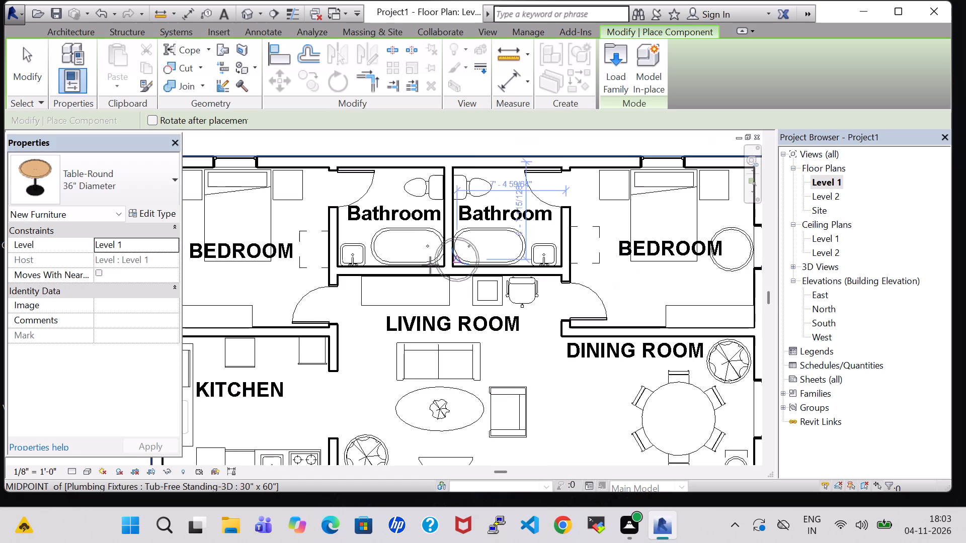
{"action": "middle_click_drag", "start_coordinate": [412, 272], "coordinate": [549, 286]}
{"action": "scroll", "coordinate": [317, 255], "scroll_direction": "up", "scroll_amount": 5}
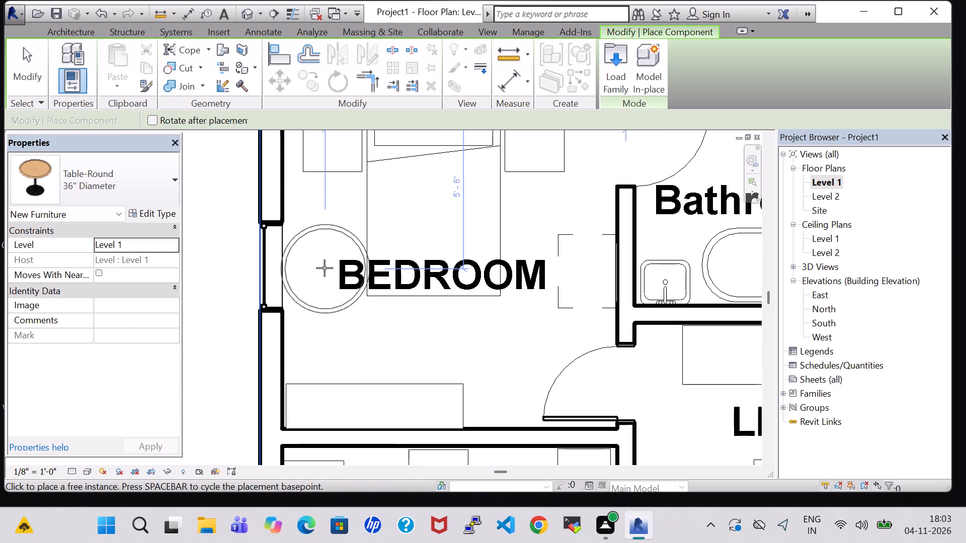
{"action": "left_click", "coordinate": [325, 268]}
{"action": "key", "text": "Escape"}
{"action": "key", "text": "Escape"}
Set the Radius of the Table-Round 36" Diameter type to 1' 0".
{"action": "scroll", "coordinate": [334, 312], "scroll_direction": "down", "scroll_amount": 4}
{"action": "left_click", "coordinate": [337, 267]}
{"action": "left_click", "coordinate": [168, 211]}
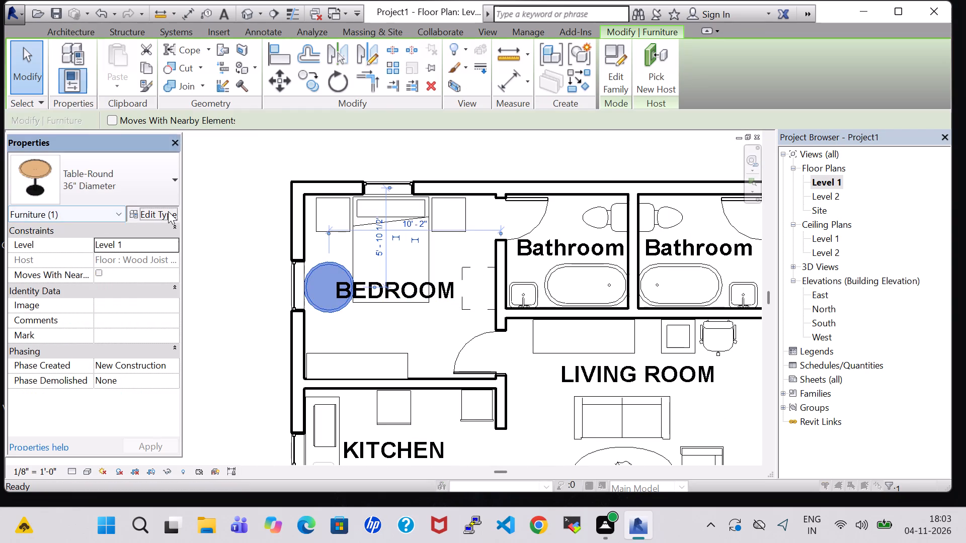
{"action": "left_click_drag", "start_coordinate": [352, 287], "coordinate": [354, 292]}
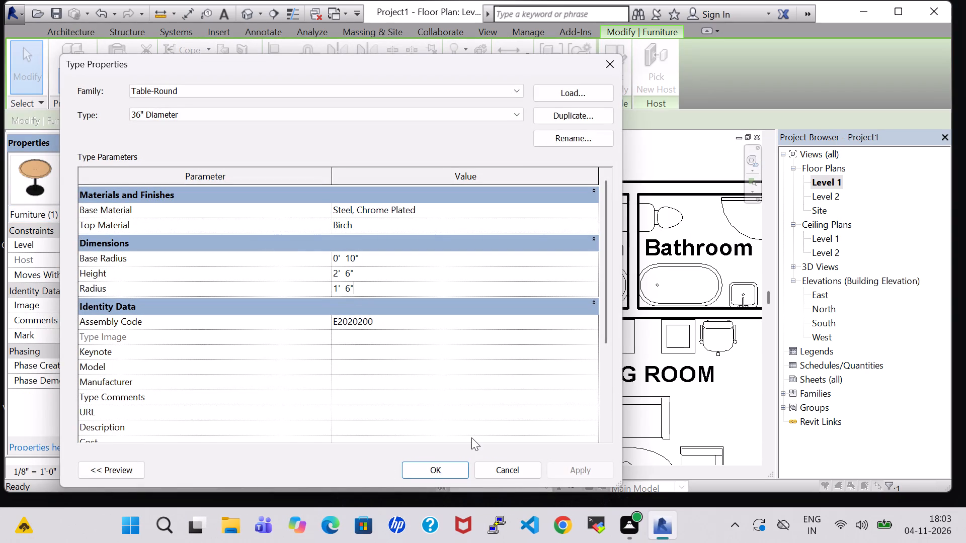
{"action": "key", "text": "Left"}
{"action": "key", "text": "BackSpace"}
{"action": "key", "text": "0"}
{"action": "key", "text": "Return"}
{"action": "left_click", "coordinate": [568, 476]}
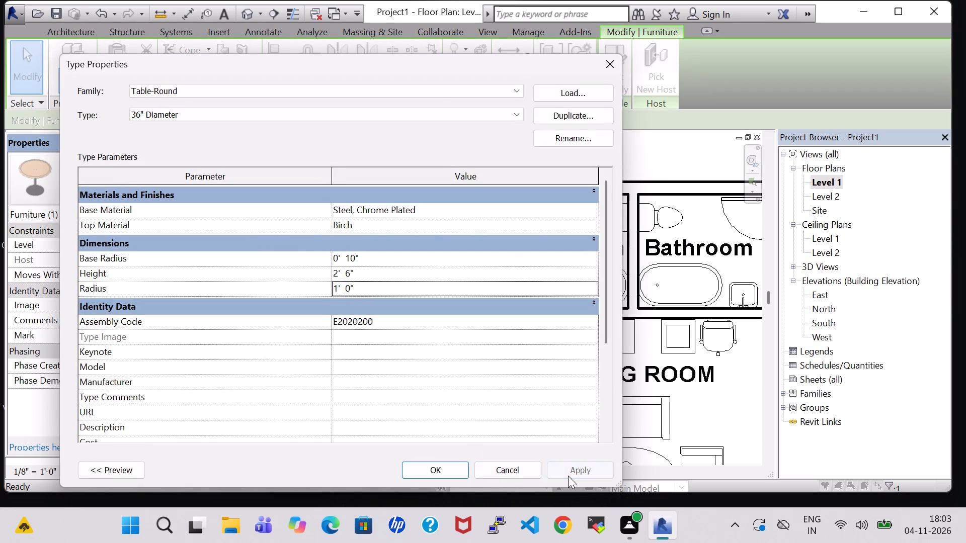
{"action": "left_click", "coordinate": [452, 468]}
Nudge the round table by the Kitchen-side bedroom's window against the exterior wall, about 10' 8" from the Bathroom-side wall.
{"action": "key", "text": "Left"}
{"action": "key", "text": "Left"}
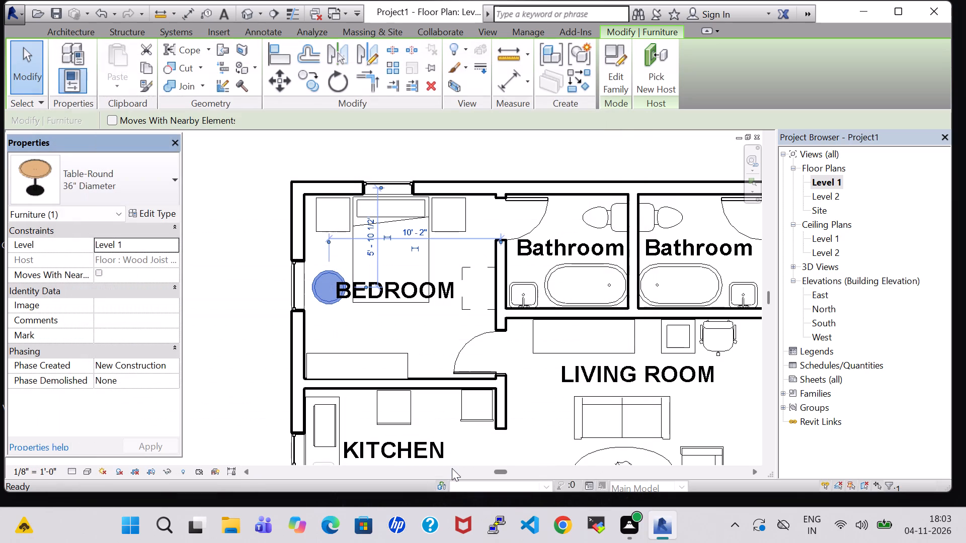
{"action": "key", "text": "Left"}
{"action": "key", "text": "Left"}
{"action": "left_click", "coordinate": [316, 333]}
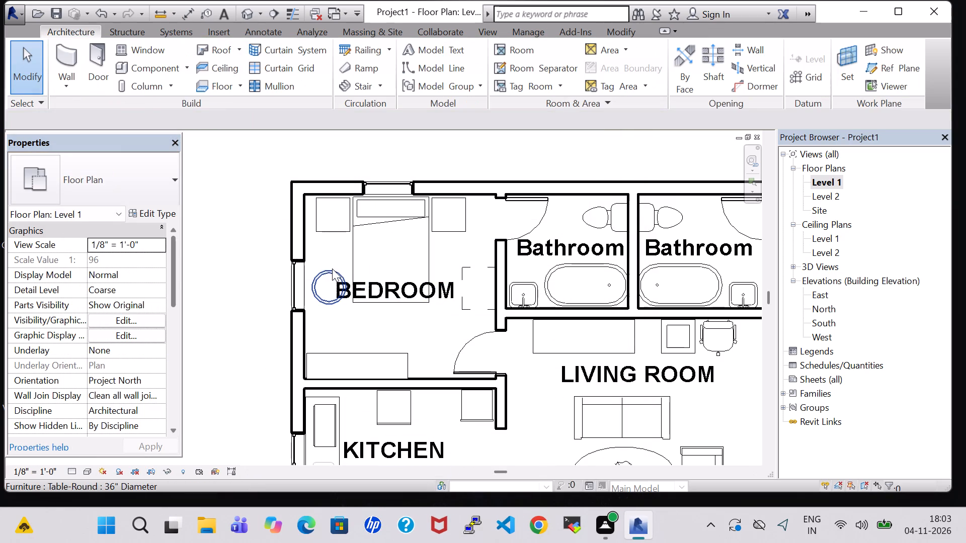
{"action": "left_click", "coordinate": [331, 270]}
{"action": "key", "text": "Left"}
{"action": "key", "text": "Left"}
{"action": "key", "text": "Left"}
{"action": "key", "text": "Up"}
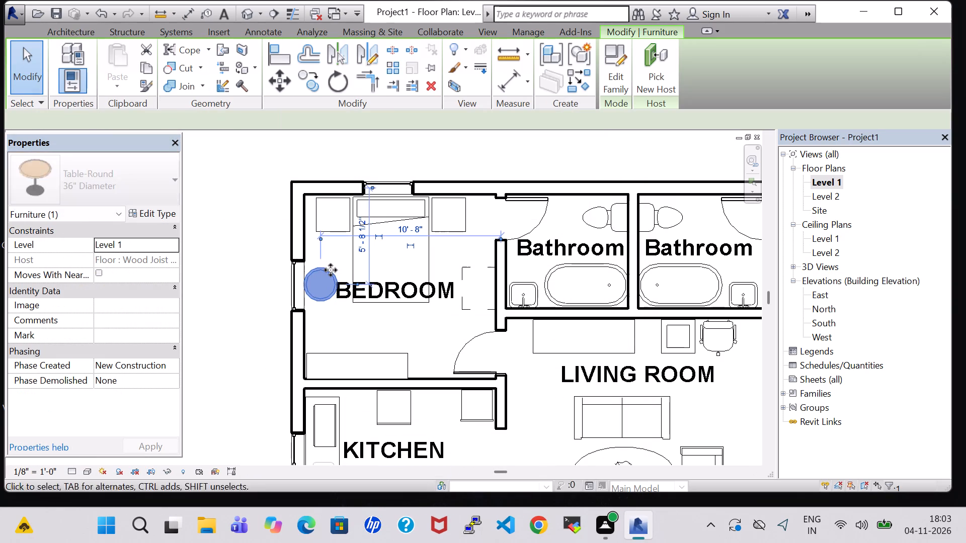
{"action": "left_click", "coordinate": [715, 399]}
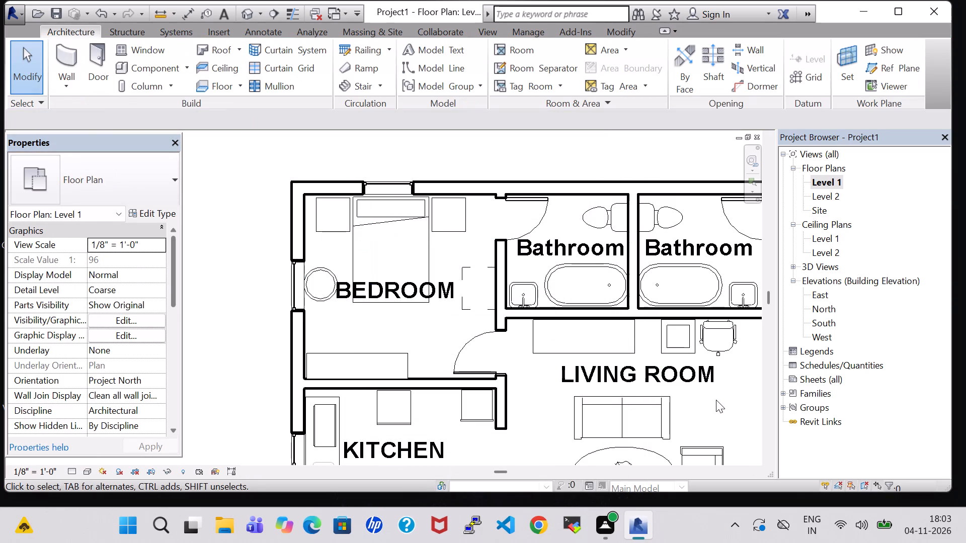
Nudge the round table in the bedroom next to the Dining Room towards the window, about 1' 5" from the exterior wall.
{"action": "middle_click_drag", "start_coordinate": [716, 400], "coordinate": [519, 385]}
{"action": "middle_click_drag", "start_coordinate": [647, 344], "coordinate": [422, 353]}
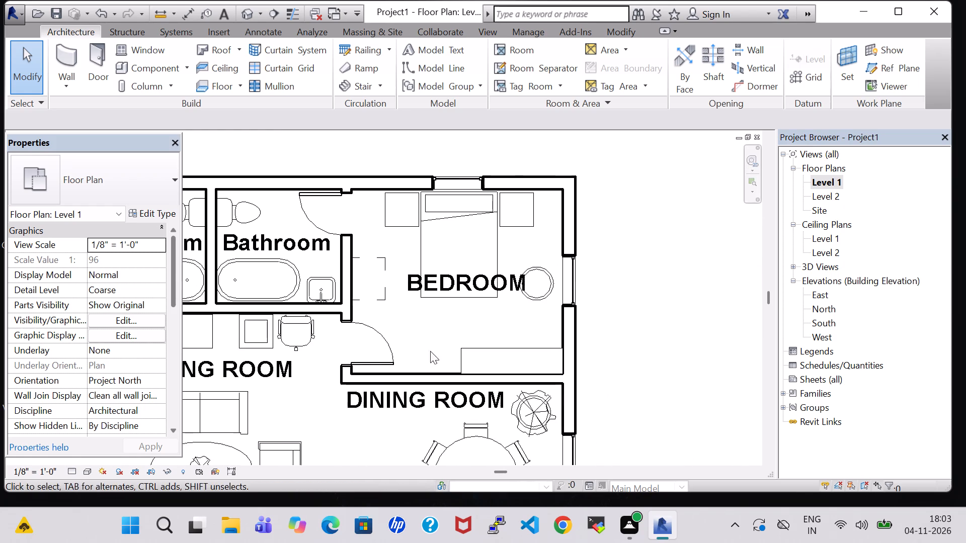
{"action": "left_click", "coordinate": [544, 273]}
{"action": "key", "text": "Right"}
{"action": "key", "text": "Right"}
{"action": "key", "text": "Right"}
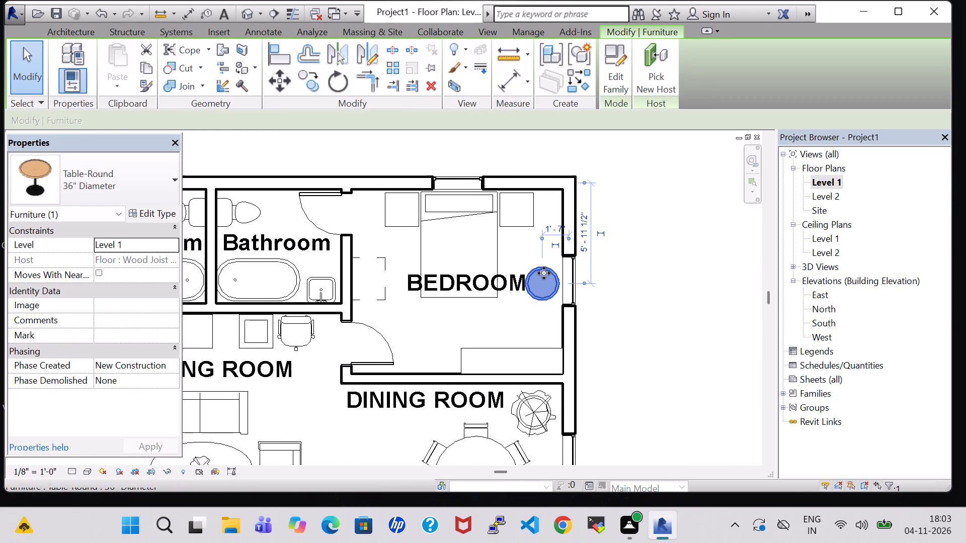
{"action": "left_click", "coordinate": [687, 321]}
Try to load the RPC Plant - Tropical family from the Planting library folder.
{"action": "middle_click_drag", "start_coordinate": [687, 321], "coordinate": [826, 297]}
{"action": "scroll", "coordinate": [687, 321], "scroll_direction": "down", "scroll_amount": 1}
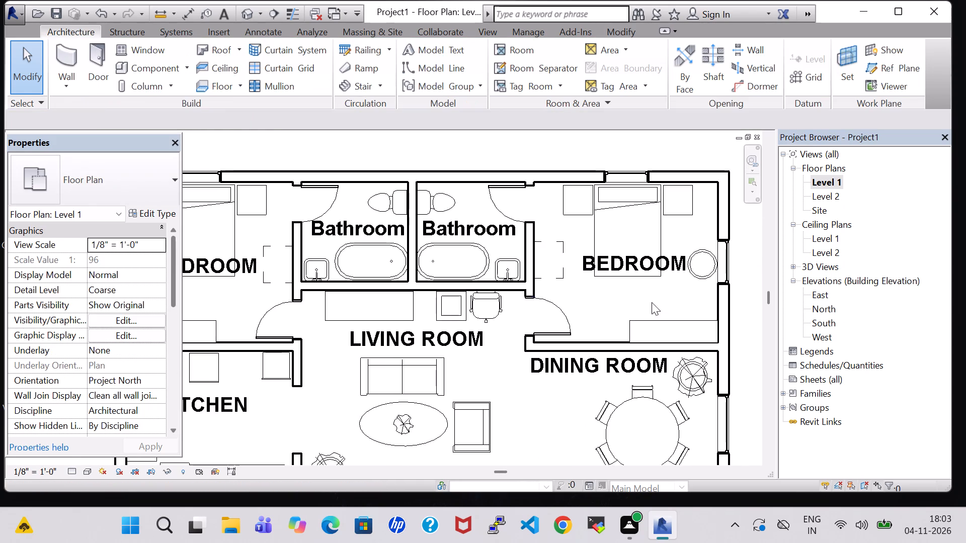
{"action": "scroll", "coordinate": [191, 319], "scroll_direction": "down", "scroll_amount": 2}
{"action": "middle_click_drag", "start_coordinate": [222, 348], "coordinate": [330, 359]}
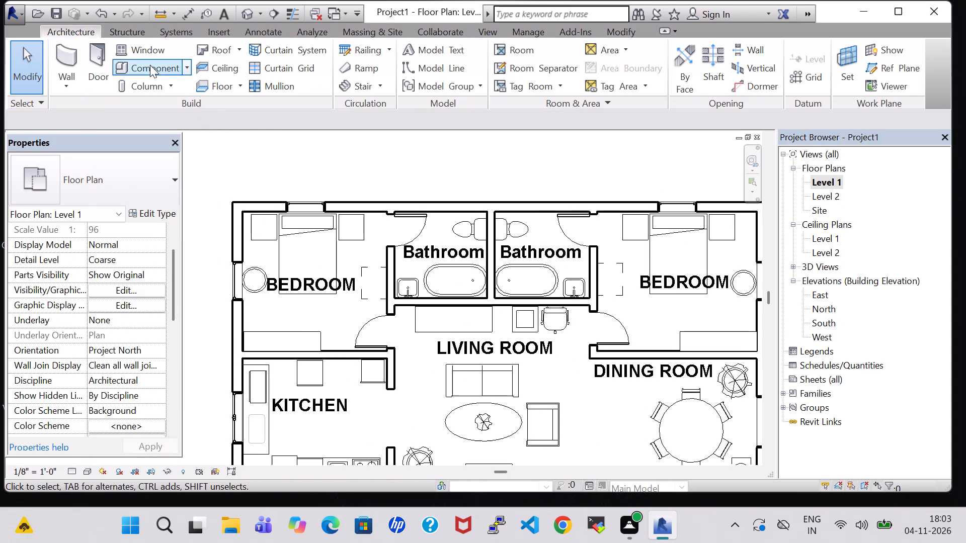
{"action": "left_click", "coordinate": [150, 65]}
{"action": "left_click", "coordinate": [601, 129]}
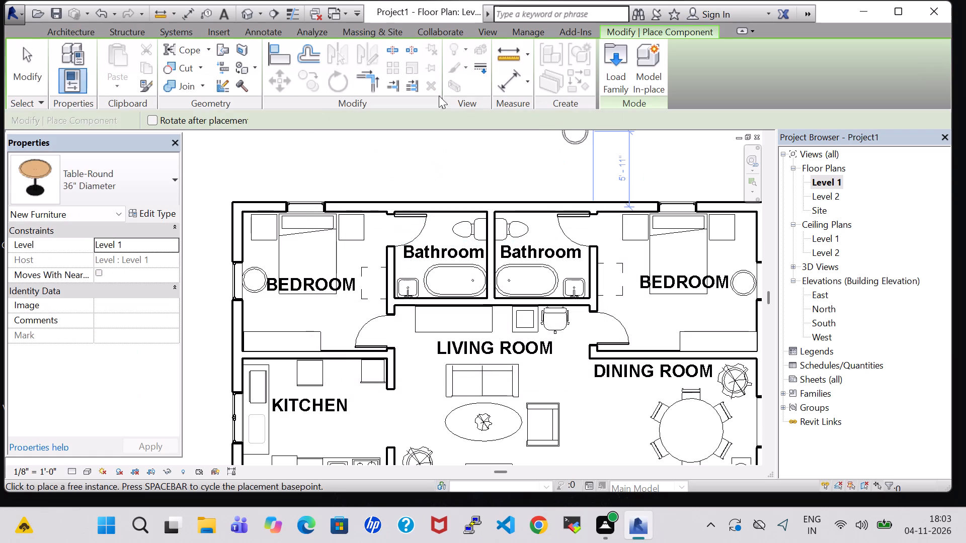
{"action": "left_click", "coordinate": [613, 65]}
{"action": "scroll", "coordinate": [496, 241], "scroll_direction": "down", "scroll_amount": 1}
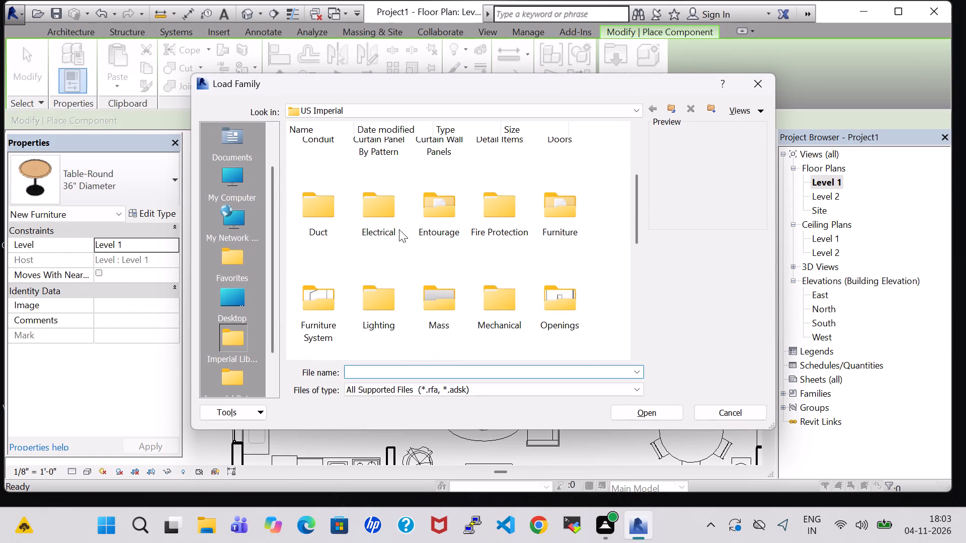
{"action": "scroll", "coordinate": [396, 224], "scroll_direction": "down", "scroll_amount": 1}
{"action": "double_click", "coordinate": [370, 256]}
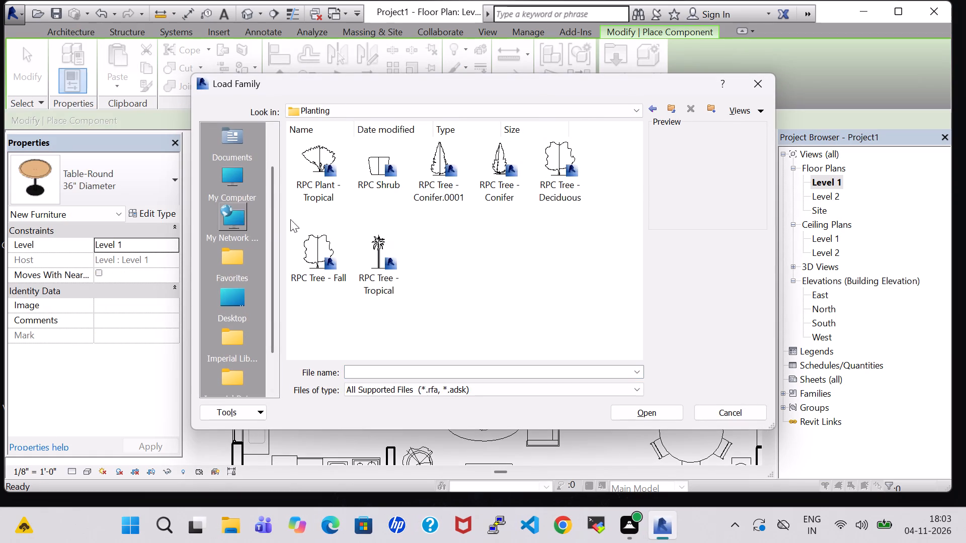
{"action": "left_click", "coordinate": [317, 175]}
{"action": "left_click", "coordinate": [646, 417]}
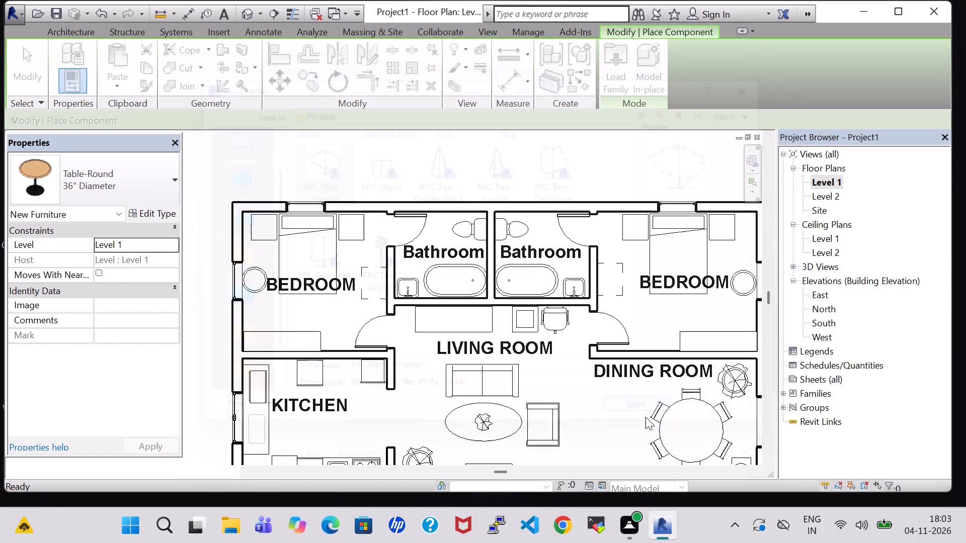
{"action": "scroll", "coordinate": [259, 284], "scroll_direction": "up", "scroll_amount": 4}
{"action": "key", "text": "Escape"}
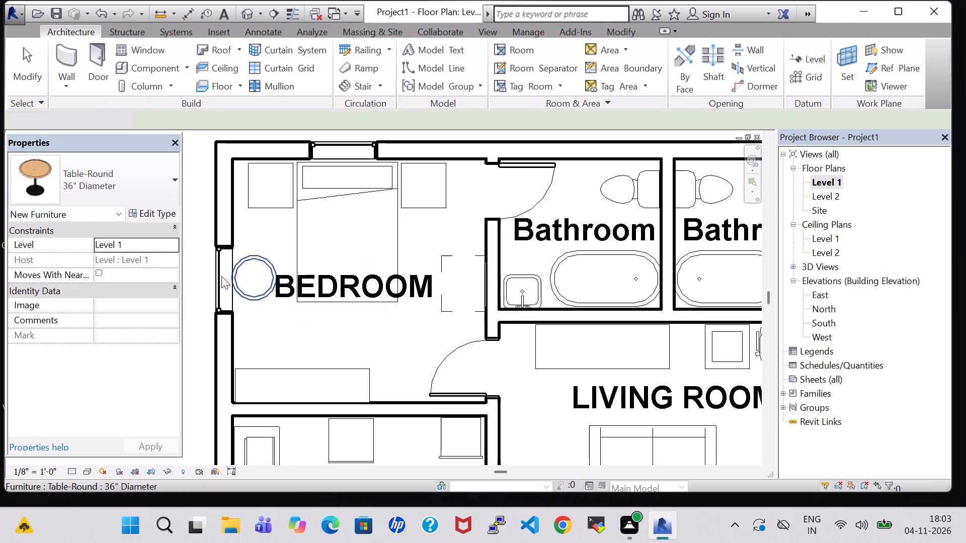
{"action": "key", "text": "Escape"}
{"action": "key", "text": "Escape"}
Place an RPC Plant - Tropical, Agave - 1.5', at the centre of the round table in the Kitchen-side bedroom.
{"action": "left_click", "coordinate": [155, 71]}
{"action": "left_click", "coordinate": [125, 173]}
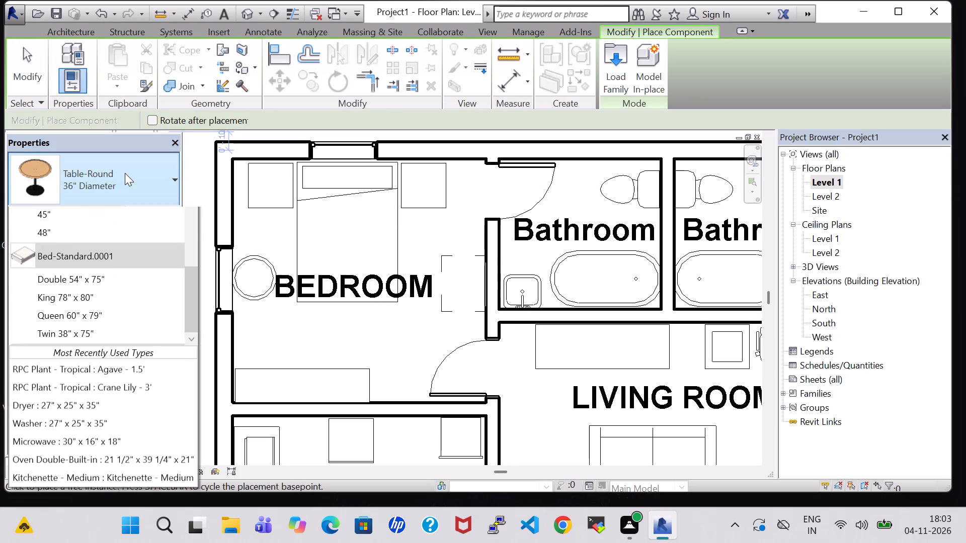
{"action": "type", "text": "rp"}
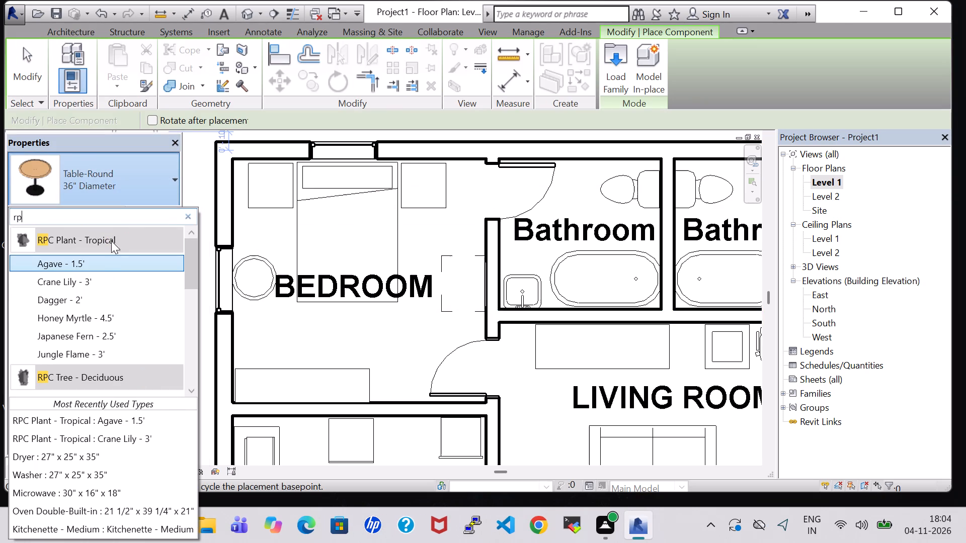
{"action": "left_click", "coordinate": [104, 261]}
{"action": "scroll", "coordinate": [237, 268], "scroll_direction": "up", "scroll_amount": 5}
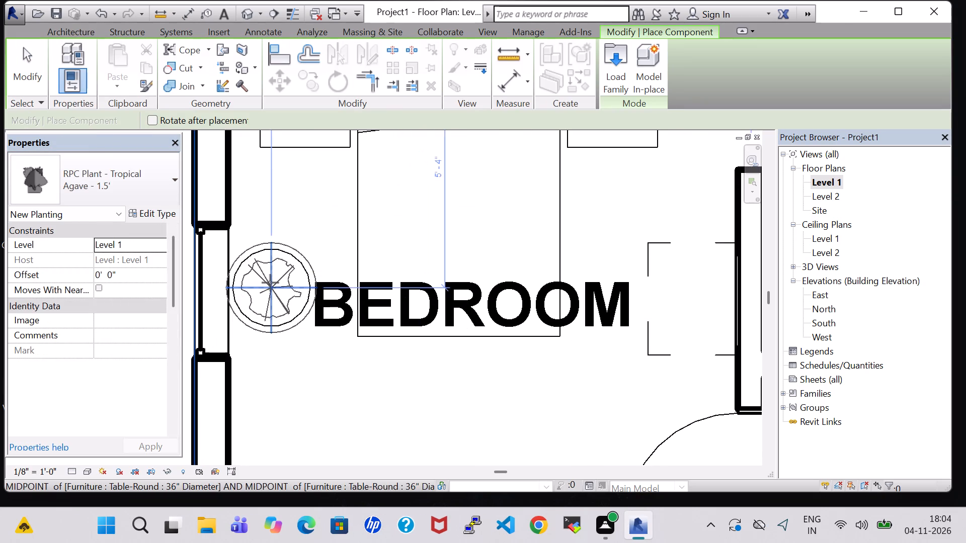
{"action": "left_click", "coordinate": [269, 283]}
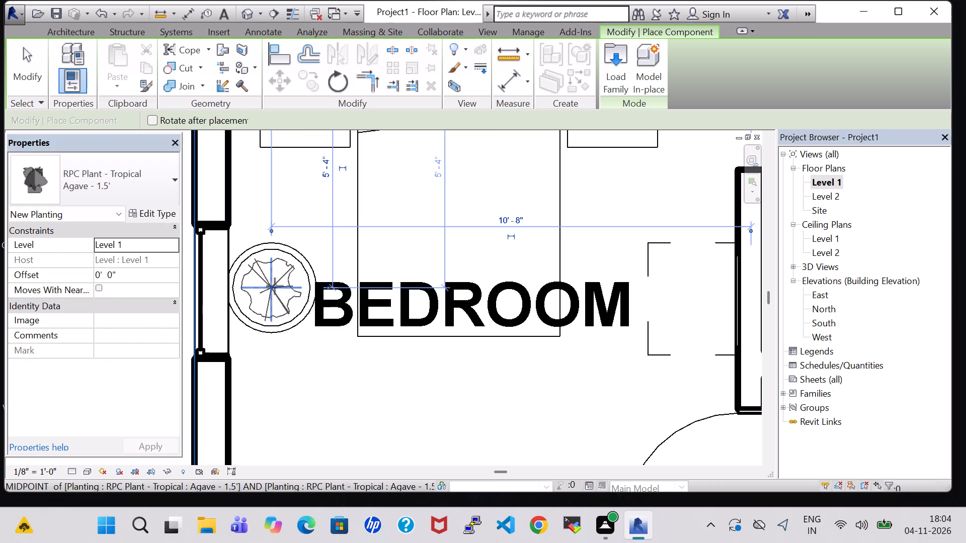
Place a second Agave - 1.5' plant at the centre of the round table in the bedroom next to the Dining Room.
{"action": "scroll", "coordinate": [465, 389], "scroll_direction": "down", "scroll_amount": 3}
{"action": "middle_click_drag", "start_coordinate": [458, 377], "coordinate": [313, 348]}
{"action": "scroll", "coordinate": [458, 377], "scroll_direction": "down", "scroll_amount": 3}
{"action": "middle_click_drag", "start_coordinate": [693, 357], "coordinate": [453, 355]}
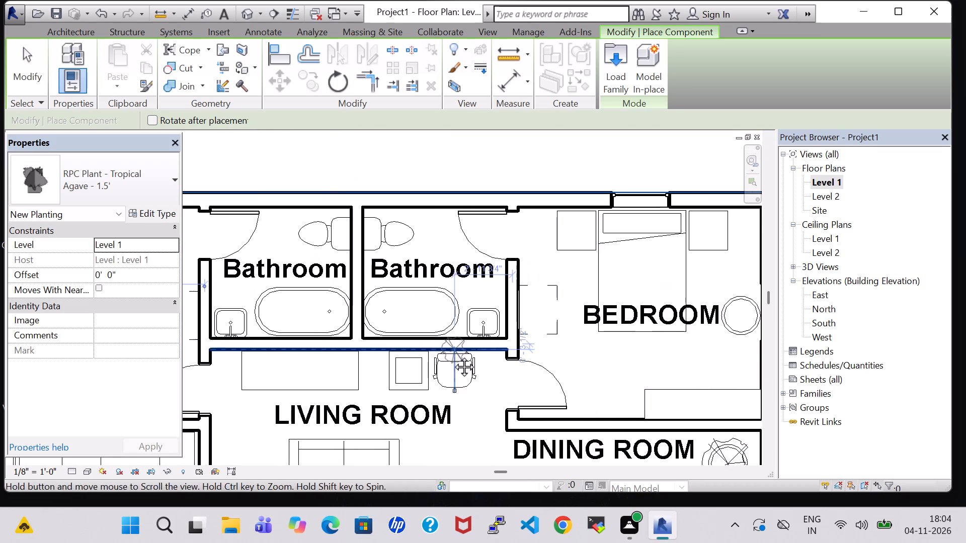
{"action": "middle_click_drag", "start_coordinate": [453, 355], "coordinate": [452, 355]}
{"action": "middle_click_drag", "start_coordinate": [596, 346], "coordinate": [486, 347]}
{"action": "scroll", "coordinate": [585, 345], "scroll_direction": "up", "scroll_amount": 3}
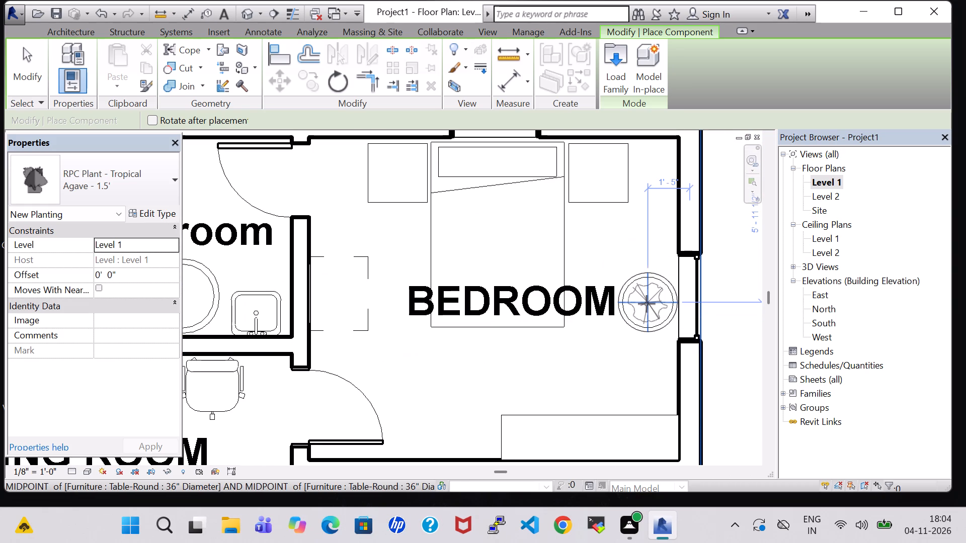
{"action": "left_click", "coordinate": [647, 304]}
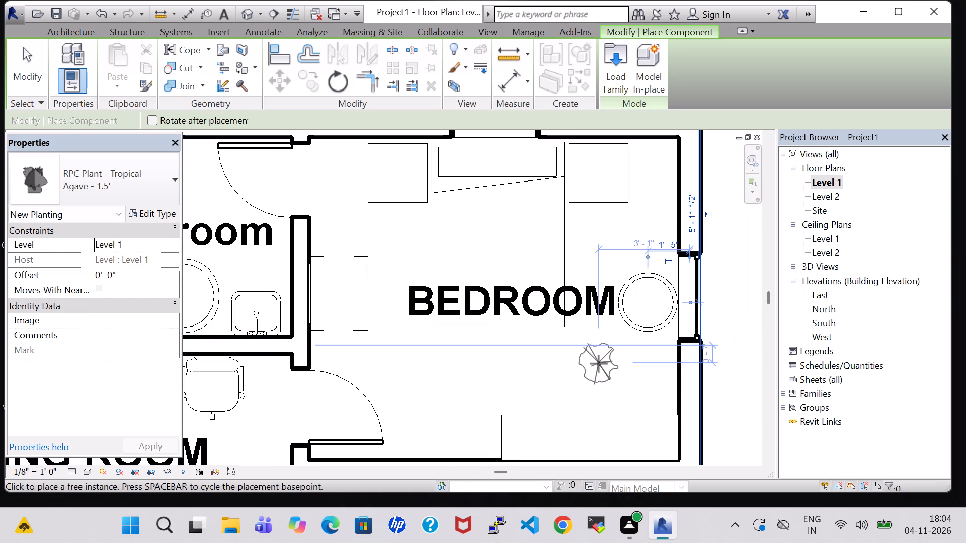
{"action": "key", "text": "Escape"}
{"action": "key", "text": "Escape"}
{"action": "key", "text": "Escape"}
In the 3D view, set the Offset of the Agave plant in the Dining Room-side bedroom to 2' 6".
{"action": "scroll", "coordinate": [599, 364], "scroll_direction": "down", "scroll_amount": 3}
{"action": "middle_click_drag", "start_coordinate": [597, 364], "coordinate": [740, 342]}
{"action": "middle_click_drag", "start_coordinate": [439, 344], "coordinate": [543, 340]}
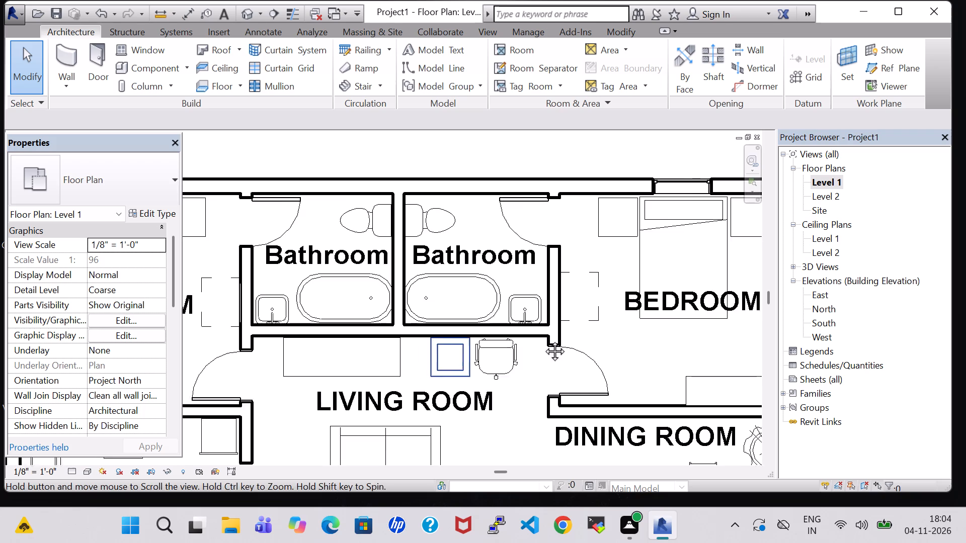
{"action": "middle_click_drag", "start_coordinate": [543, 340], "coordinate": [635, 333]}
{"action": "left_click", "coordinate": [252, 14]}
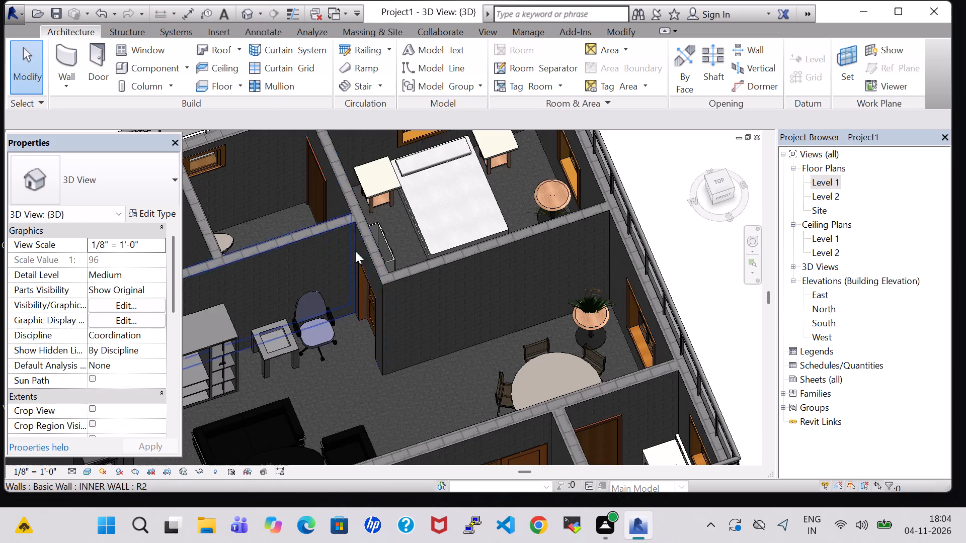
{"action": "scroll", "coordinate": [378, 360], "scroll_direction": "down", "scroll_amount": 3}
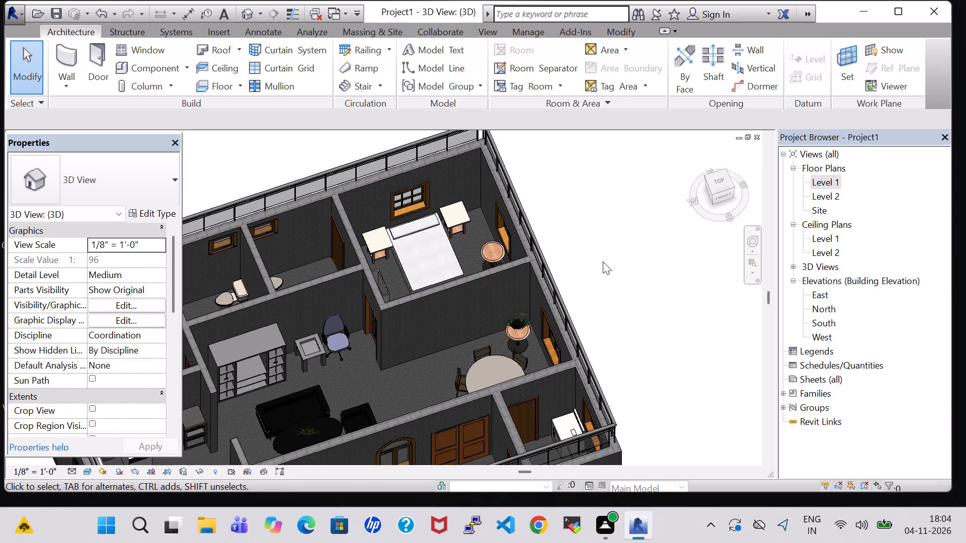
{"action": "middle_click_drag", "start_coordinate": [602, 261], "coordinate": [642, 284]}
{"action": "scroll", "coordinate": [416, 221], "scroll_direction": "up", "scroll_amount": 4}
{"action": "middle_click_drag", "start_coordinate": [401, 215], "coordinate": [402, 214], "text": "shift"}
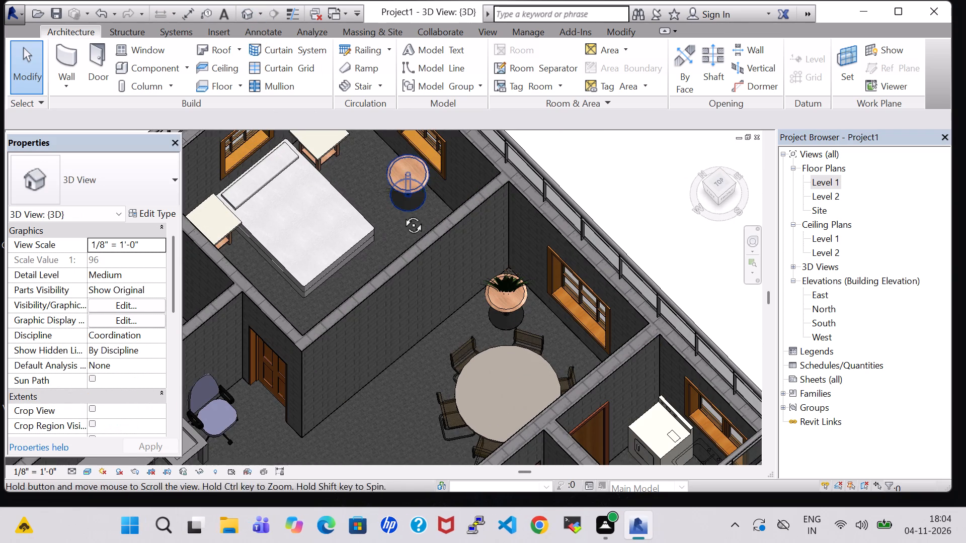
{"action": "middle_click_drag", "start_coordinate": [402, 214], "coordinate": [413, 182], "text": "shift"}
{"action": "left_click", "coordinate": [364, 217]}
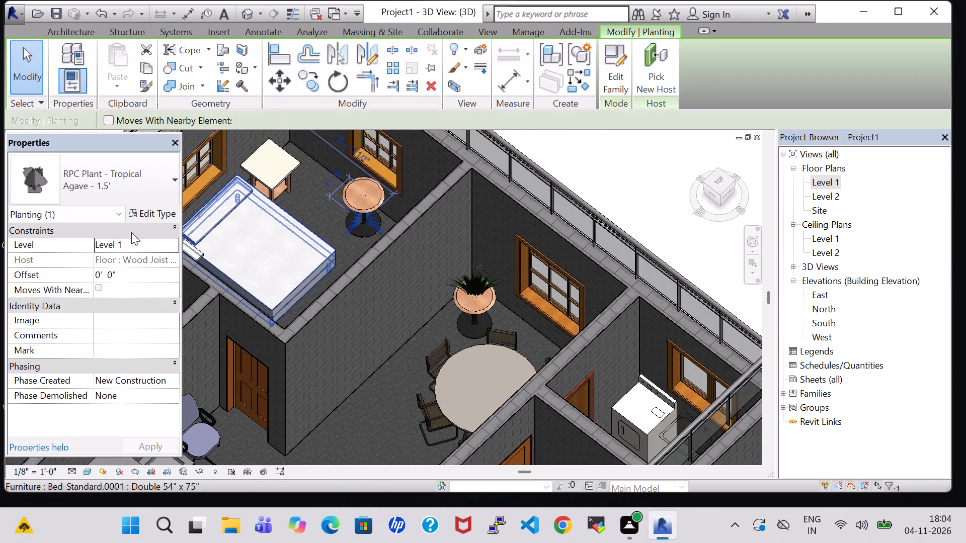
{"action": "left_click", "coordinate": [101, 277]}
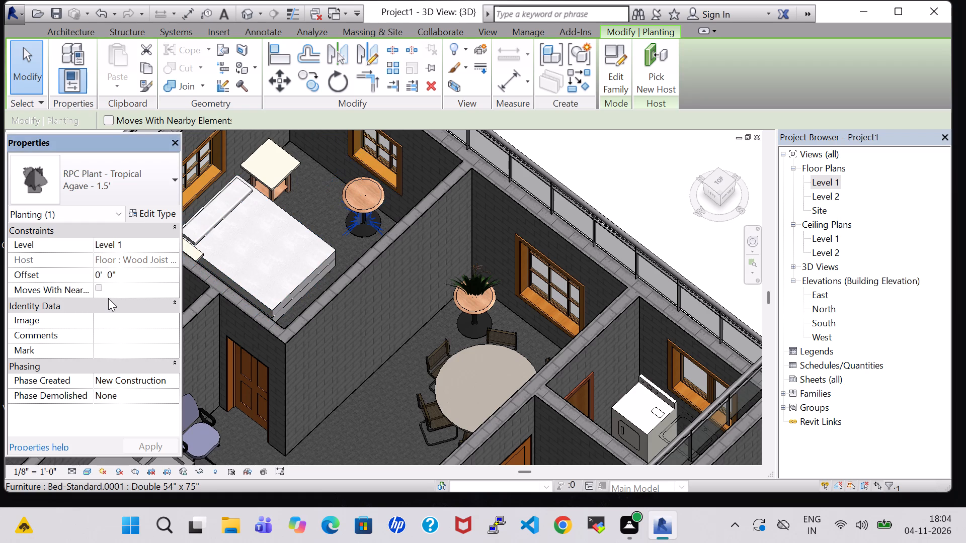
{"action": "key", "text": "BackSpace"}
{"action": "key", "text": "2"}
{"action": "key", "text": "Right"}
{"action": "key", "text": "Right"}
{"action": "key", "text": "Right"}
{"action": "key", "text": "Right"}
{"action": "key", "text": "BackSpace"}
{"action": "key", "text": "6"}
{"action": "key", "text": "Return"}
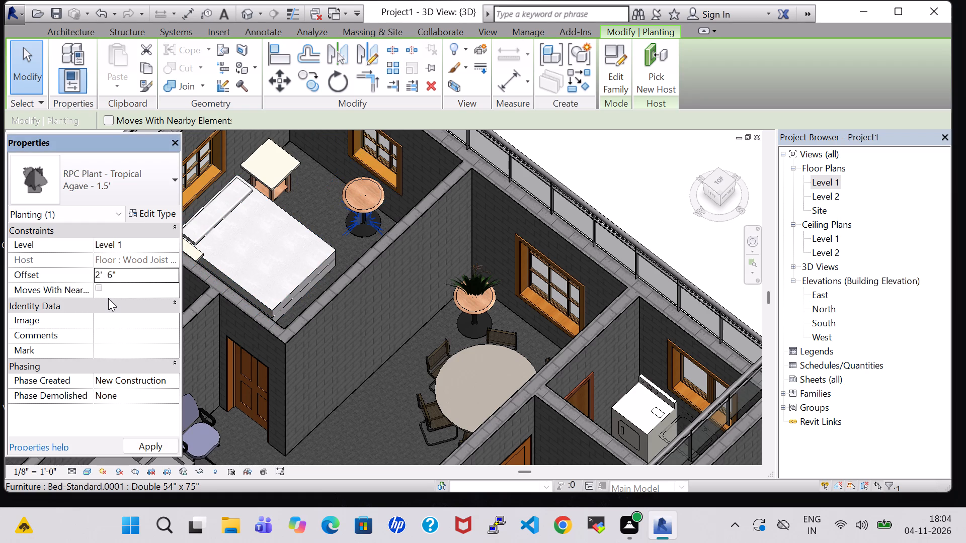
{"action": "left_click", "coordinate": [624, 175]}
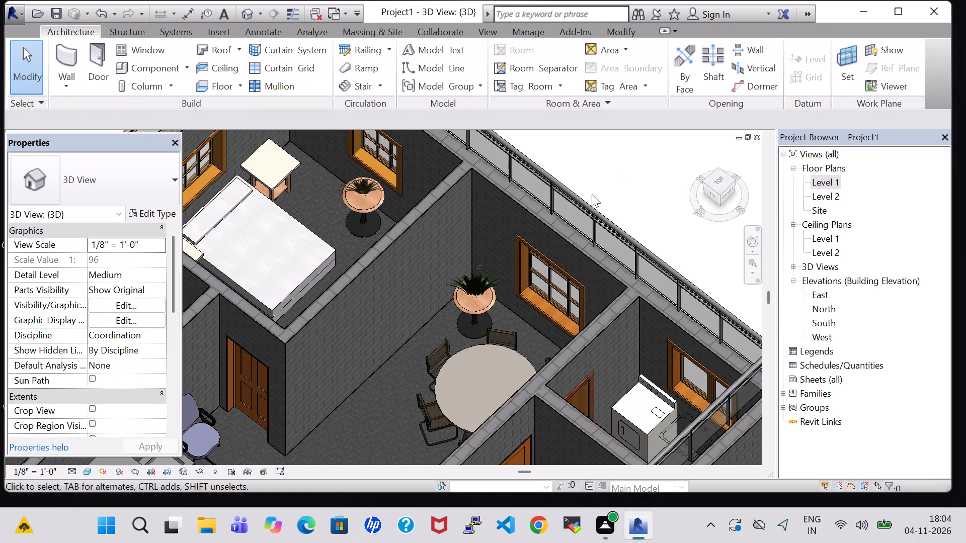
Set the Offset of the Agave plant in the Kitchen-side bedroom to 2' 6".
{"action": "scroll", "coordinate": [592, 194], "scroll_direction": "down", "scroll_amount": 4}
{"action": "middle_click_drag", "start_coordinate": [456, 344], "coordinate": [391, 376], "text": "shift"}
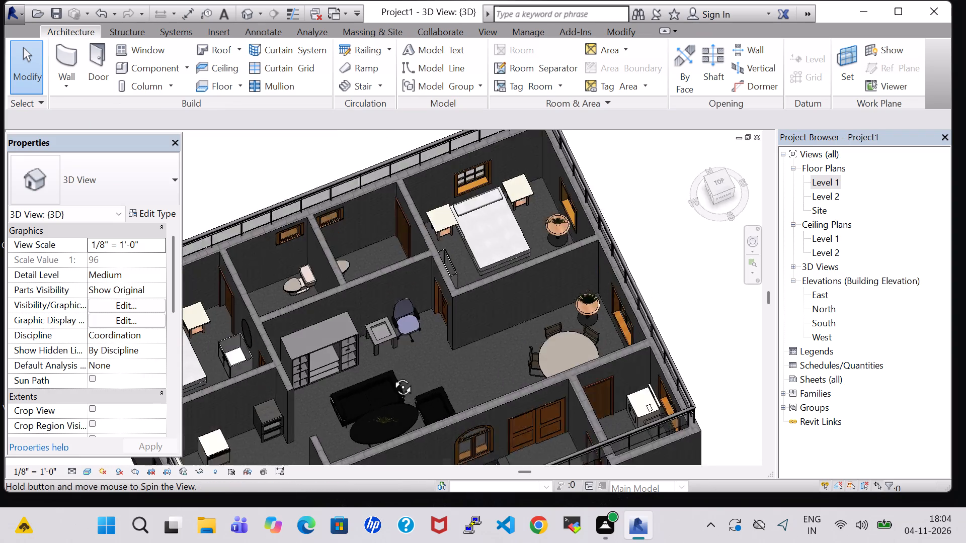
{"action": "middle_click_drag", "start_coordinate": [391, 376], "coordinate": [273, 358], "text": "shift"}
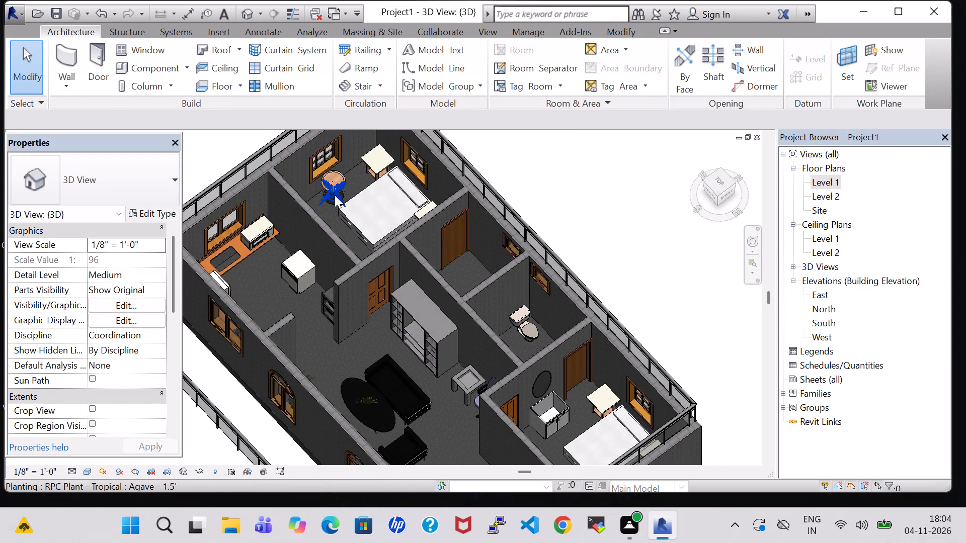
{"action": "left_click", "coordinate": [335, 195]}
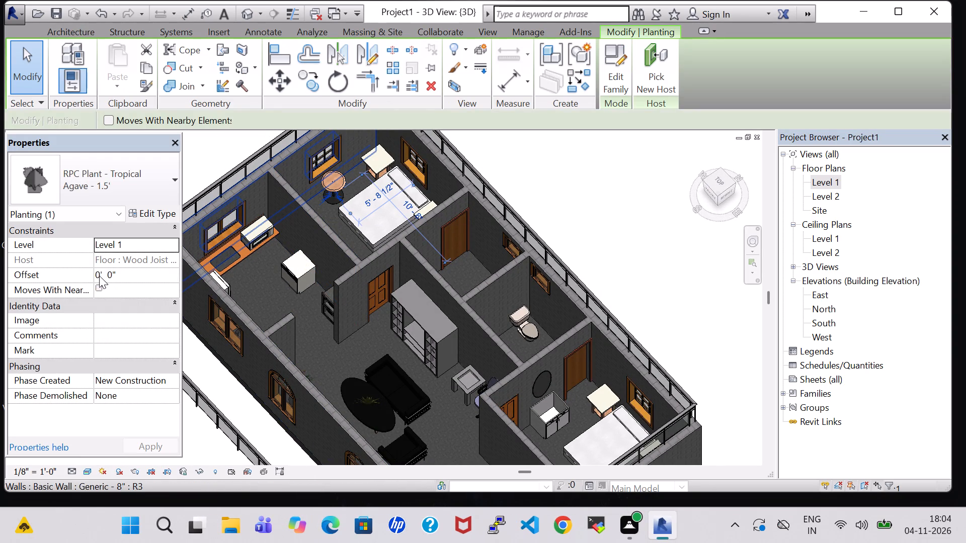
{"action": "left_click", "coordinate": [100, 276]}
{"action": "key", "text": "BackSpace"}
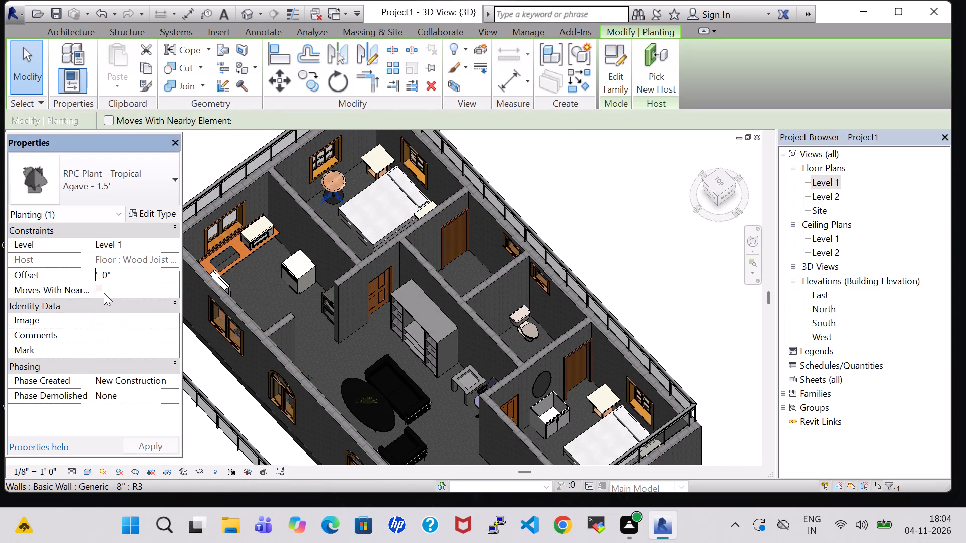
{"action": "key", "text": "2"}
{"action": "key", "text": "Right"}
{"action": "key", "text": "Right"}
{"action": "key", "text": "Right"}
{"action": "key", "text": "Right"}
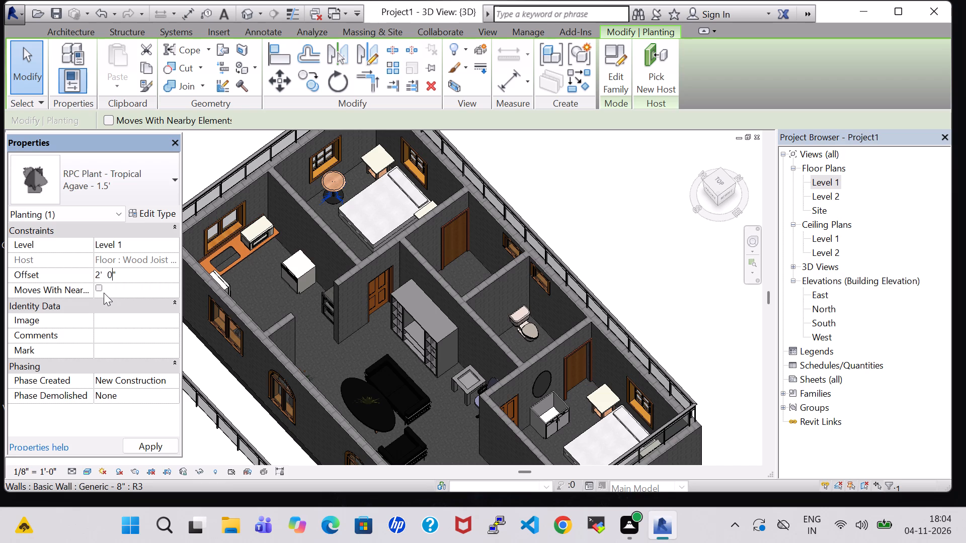
{"action": "key", "text": "BackSpace"}
{"action": "key", "text": "6"}
{"action": "key", "text": "Return"}
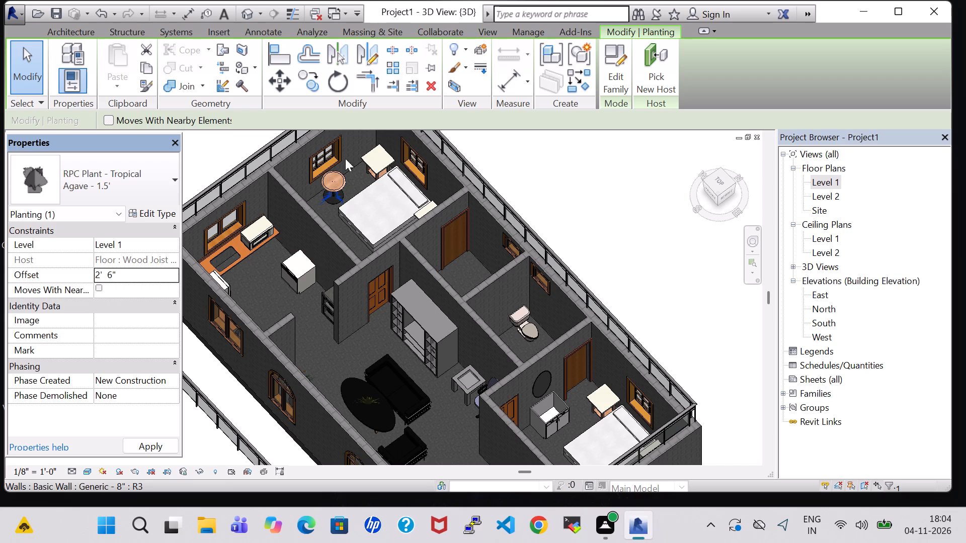
{"action": "left_click", "coordinate": [554, 173]}
Examine the Kitchen-side bedroom's plant on its table and the overall furnished interior in 3D.
{"action": "middle_click_drag", "start_coordinate": [554, 173], "coordinate": [535, 144], "text": "shift"}
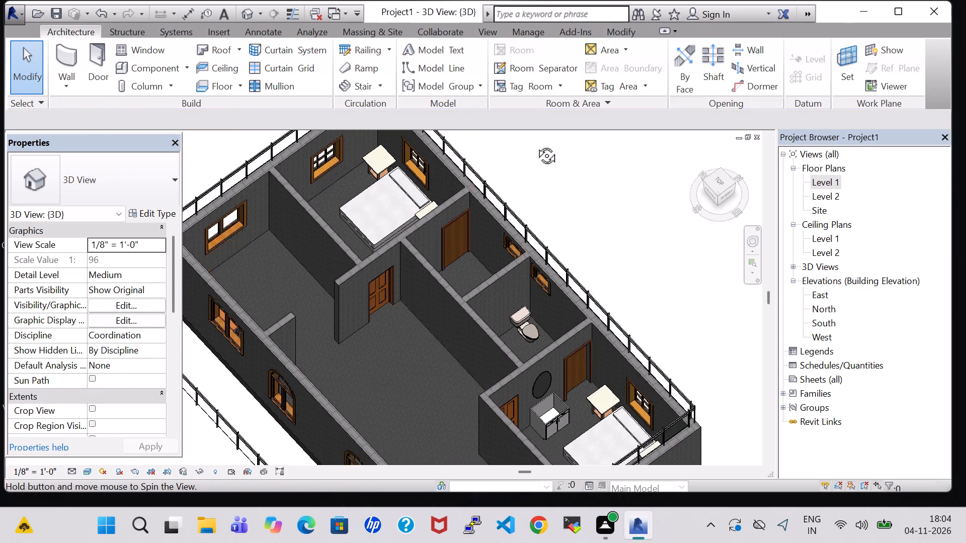
{"action": "middle_click_drag", "start_coordinate": [535, 144], "coordinate": [540, 122], "text": "shift"}
{"action": "scroll", "coordinate": [421, 194], "scroll_direction": "up", "scroll_amount": 10}
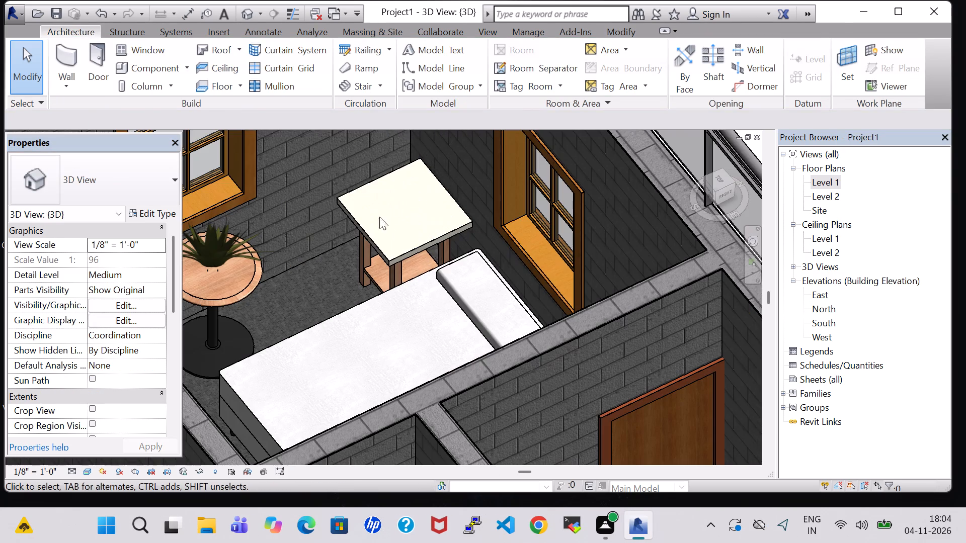
{"action": "middle_click_drag", "start_coordinate": [277, 243], "coordinate": [318, 229], "text": "shift"}
{"action": "scroll", "coordinate": [319, 230], "scroll_direction": "down", "scroll_amount": 2, "text": "shift"}
{"action": "scroll", "coordinate": [316, 231], "scroll_direction": "down", "scroll_amount": 5}
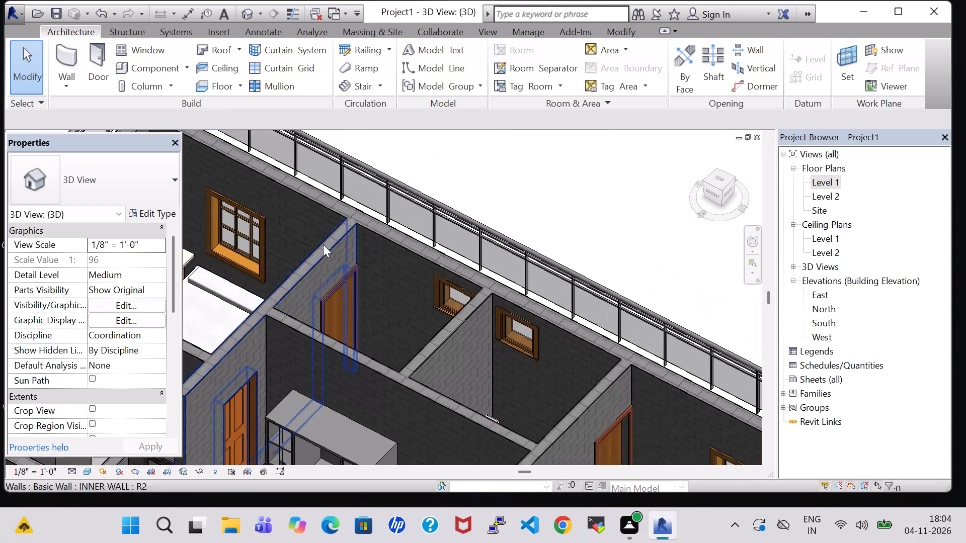
{"action": "middle_click_drag", "start_coordinate": [323, 244], "coordinate": [371, 266], "text": "shift"}
{"action": "scroll", "coordinate": [323, 244], "scroll_direction": "down", "scroll_amount": 1, "text": "shift"}
{"action": "scroll", "coordinate": [371, 266], "scroll_direction": "down", "scroll_amount": 6}
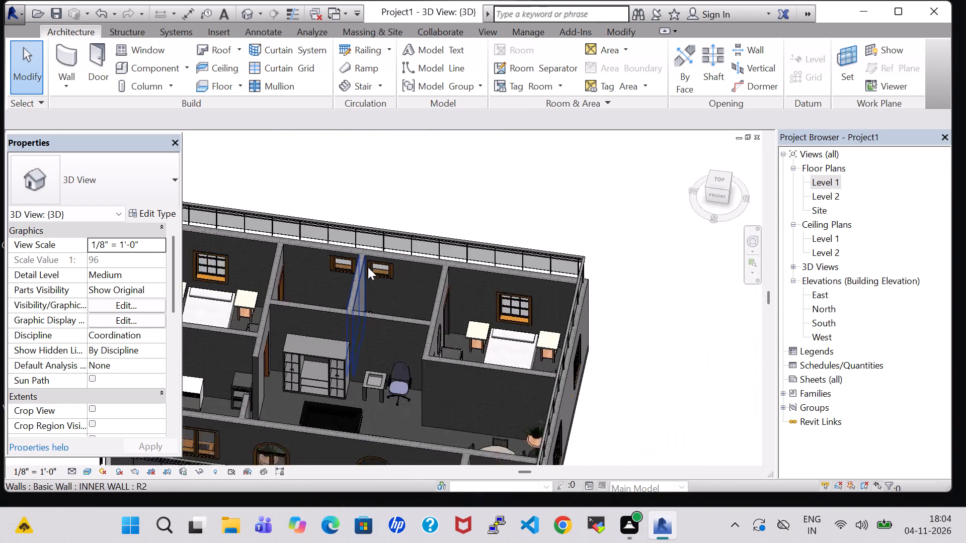
Examine the furnished interior of the whole building in 3D from oblique and top-down angles.
{"action": "middle_click_drag", "start_coordinate": [625, 371], "coordinate": [634, 305], "text": "shift"}
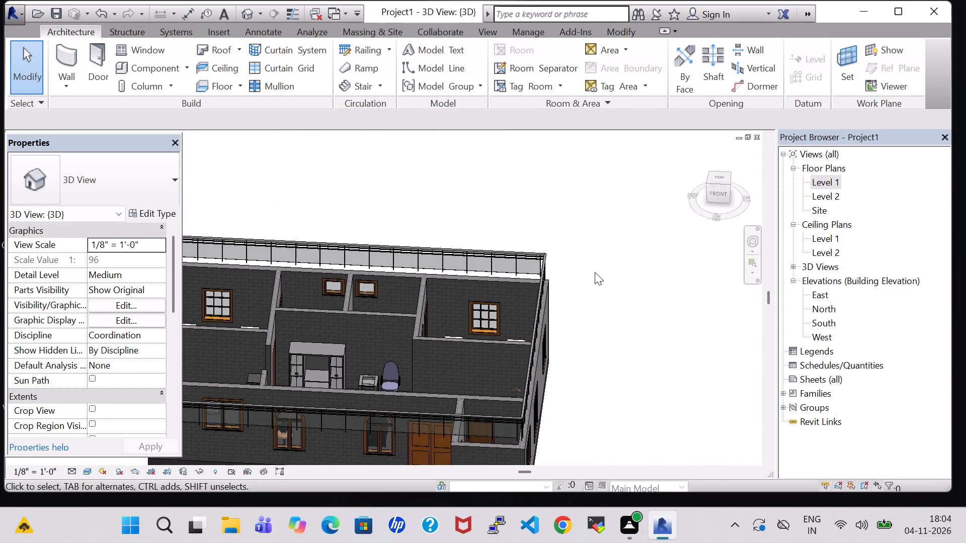
{"action": "middle_click_drag", "start_coordinate": [590, 269], "coordinate": [602, 388], "text": "shift"}
{"action": "middle_click_drag", "start_coordinate": [589, 384], "coordinate": [650, 330]}
{"action": "middle_click_drag", "start_coordinate": [631, 303], "coordinate": [631, 400], "text": "shift"}
{"action": "scroll", "coordinate": [633, 319], "scroll_direction": "down", "scroll_amount": 1, "text": "shift"}
{"action": "middle_click_drag", "start_coordinate": [627, 386], "coordinate": [629, 327]}
{"action": "middle_click_drag", "start_coordinate": [631, 284], "coordinate": [634, 289], "text": "shift"}
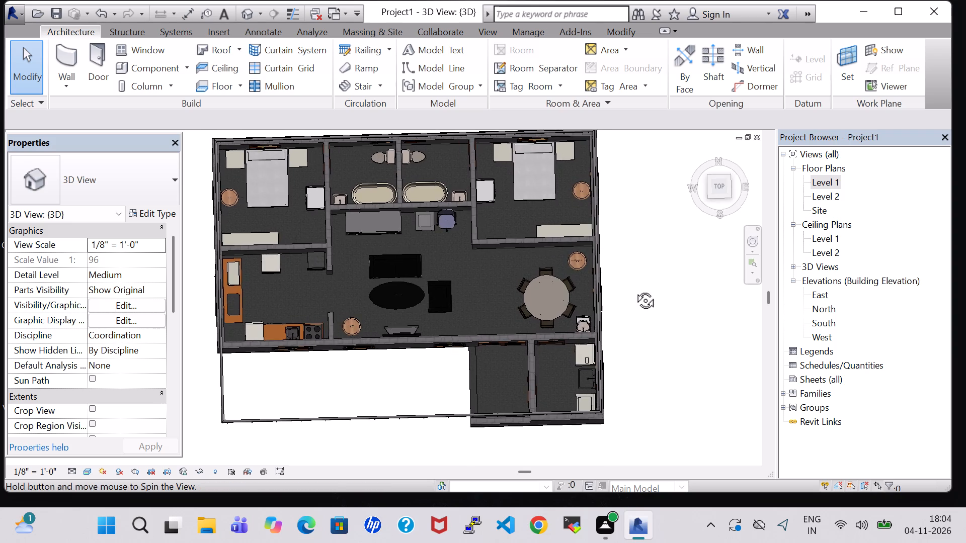
{"action": "middle_click_drag", "start_coordinate": [634, 289], "coordinate": [624, 279], "text": "shift"}
{"action": "middle_click_drag", "start_coordinate": [624, 279], "coordinate": [642, 290]}
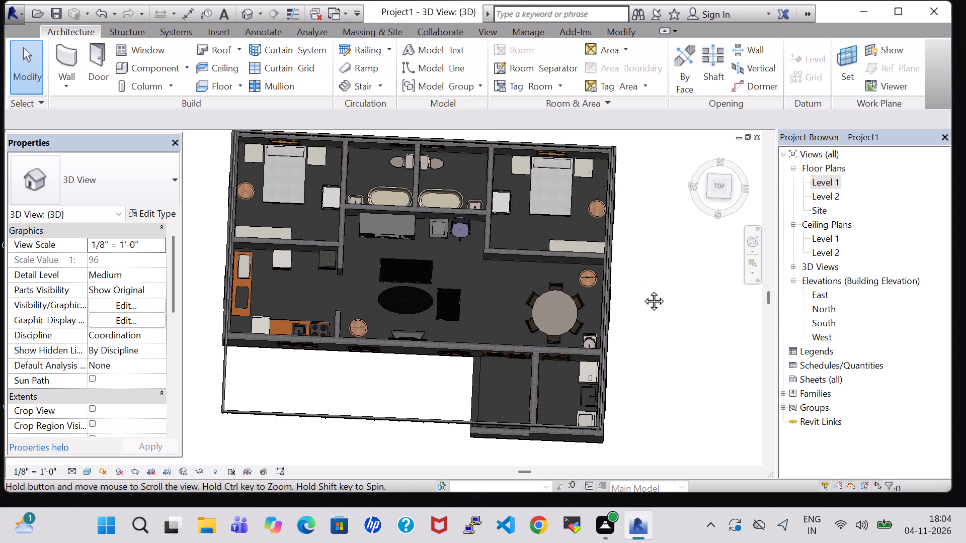
{"action": "middle_click_drag", "start_coordinate": [642, 290], "coordinate": [647, 291]}
In the Level 1 floor plan, load the RPC Picture Frame family from the US Imperial library's Entourage folder as a component.
{"action": "double_click", "coordinate": [830, 183]}
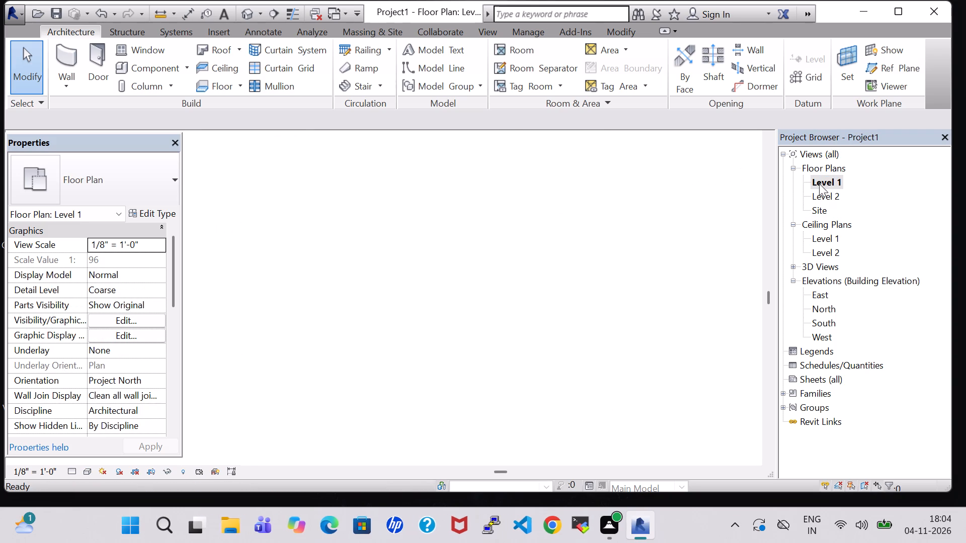
{"action": "scroll", "coordinate": [456, 286], "scroll_direction": "down", "scroll_amount": 8}
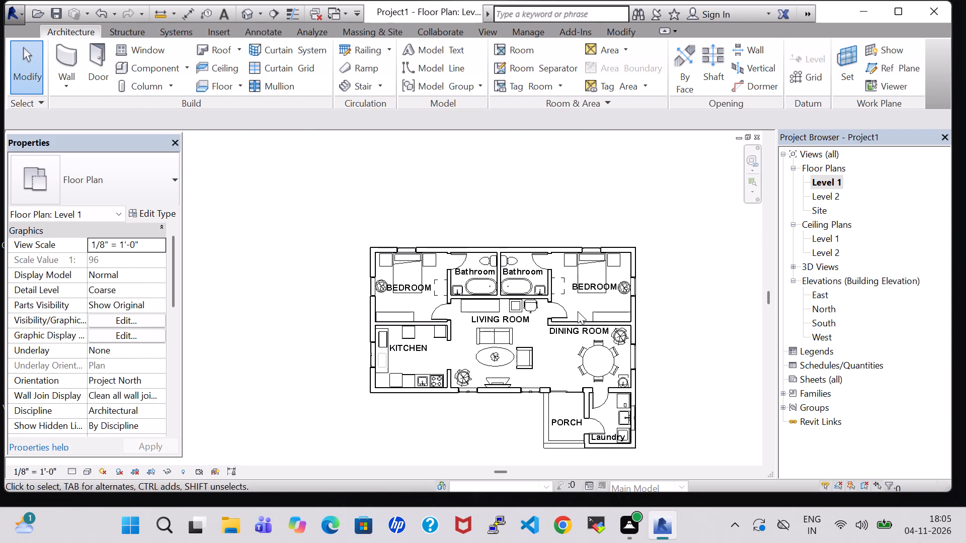
{"action": "middle_click_drag", "start_coordinate": [579, 313], "coordinate": [537, 259]}
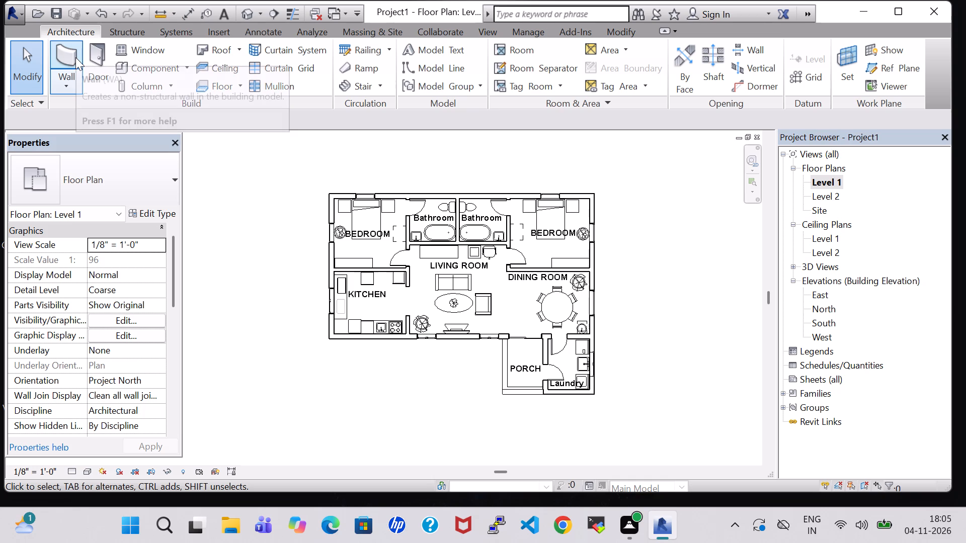
{"action": "left_click", "coordinate": [138, 67]}
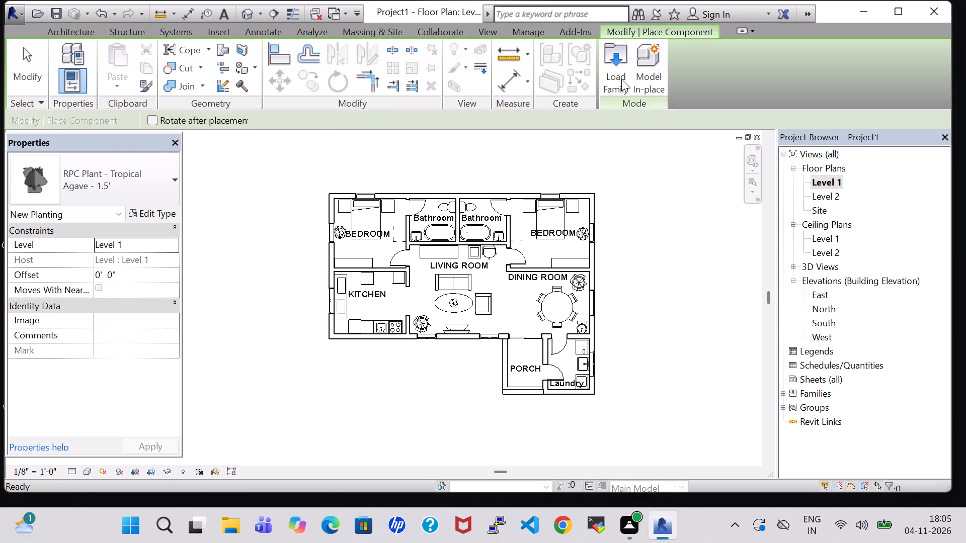
{"action": "left_click", "coordinate": [624, 80]}
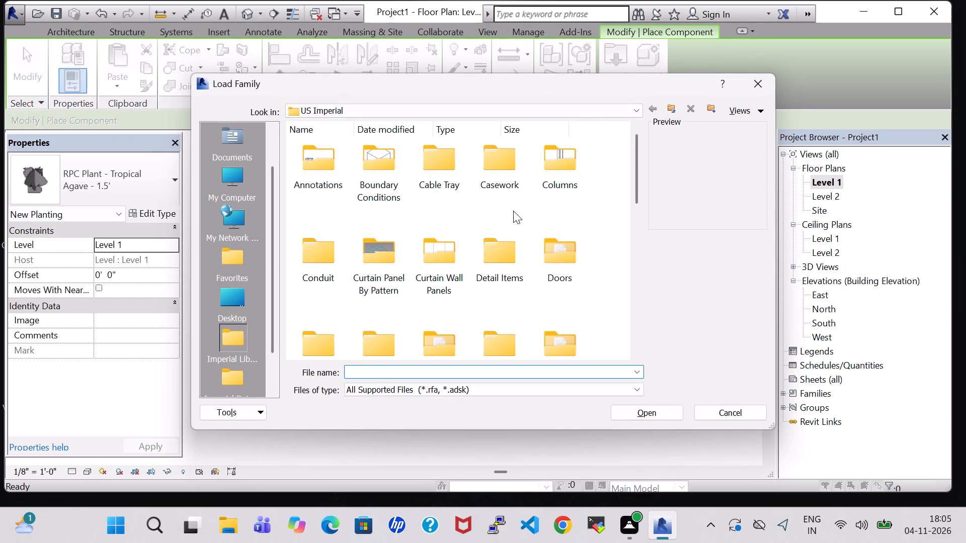
{"action": "scroll", "coordinate": [509, 229], "scroll_direction": "down", "scroll_amount": 1}
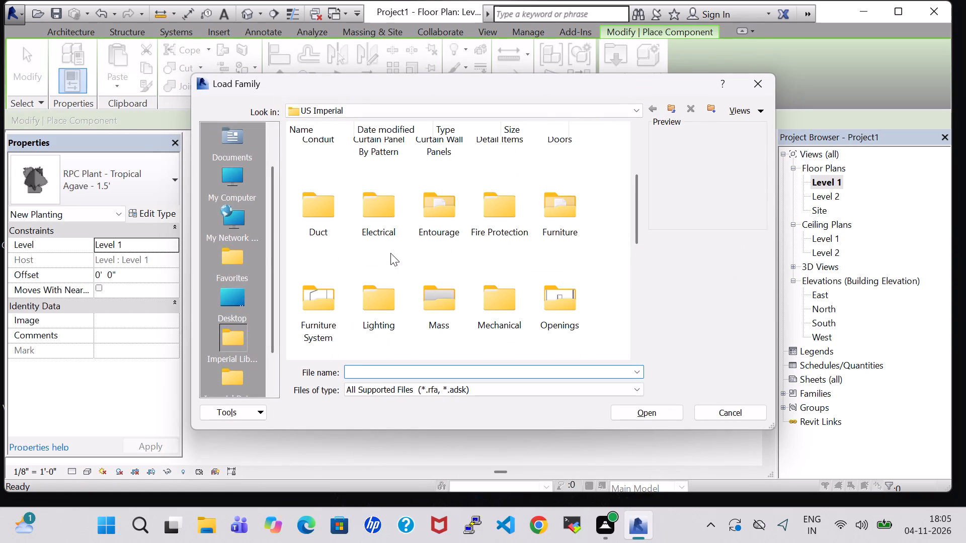
{"action": "double_click", "coordinate": [334, 302]}
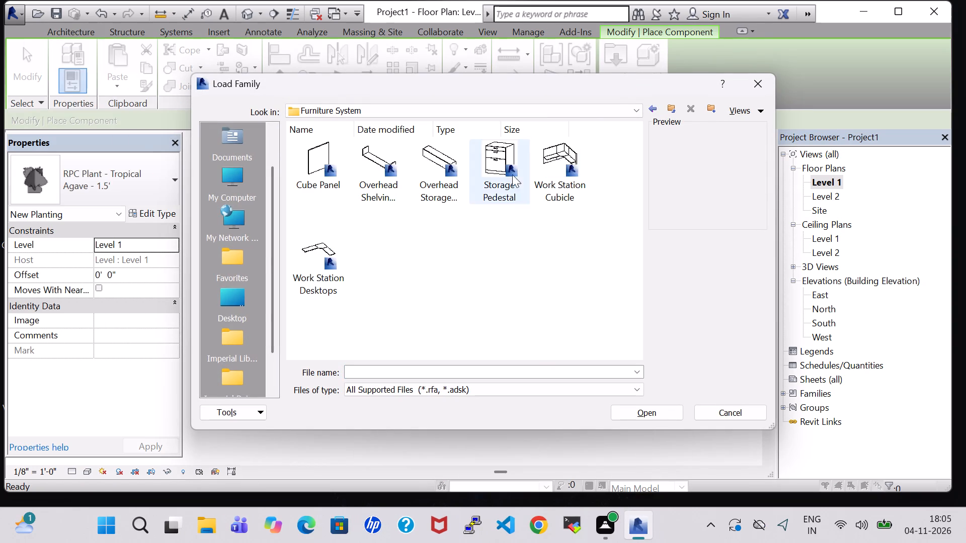
{"action": "left_click", "coordinate": [654, 108]}
{"action": "scroll", "coordinate": [528, 242], "scroll_direction": "down", "scroll_amount": 1}
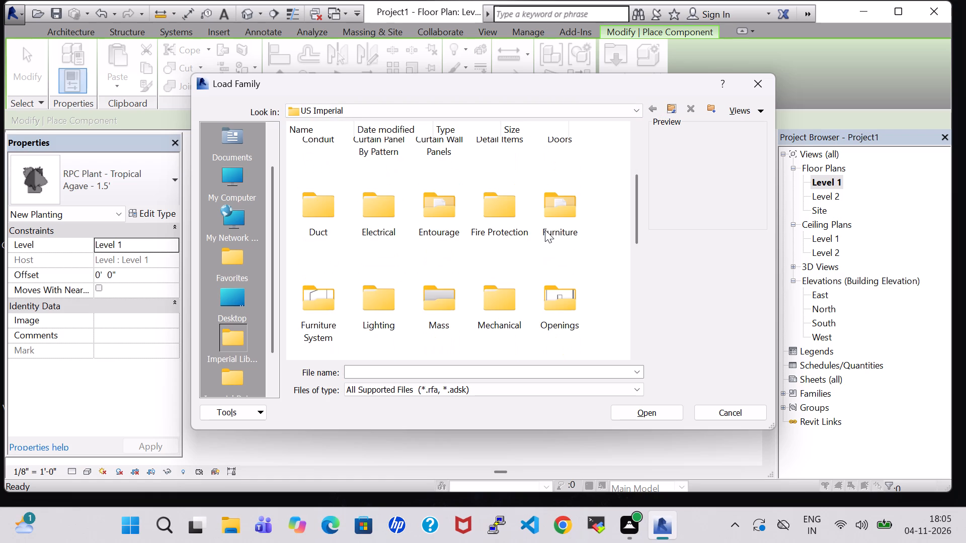
{"action": "double_click", "coordinate": [549, 224]}
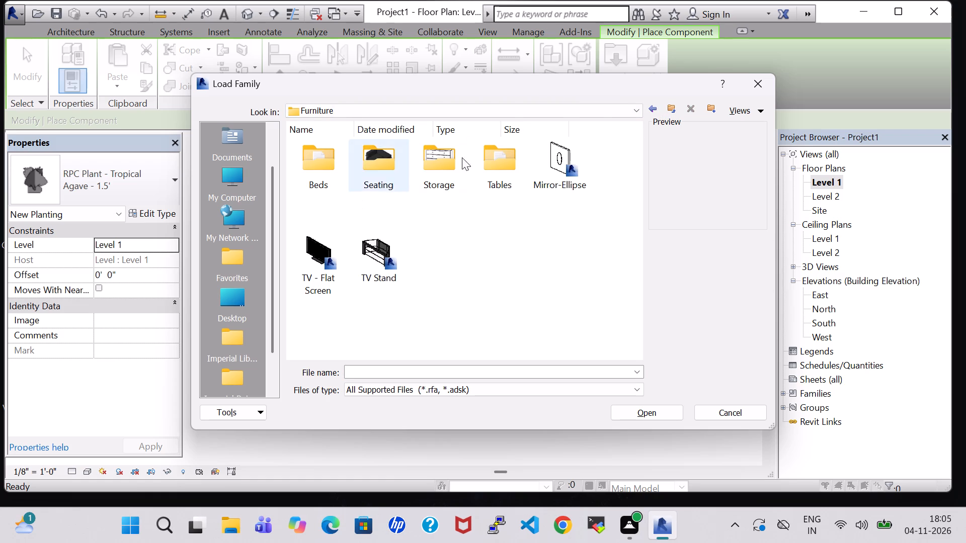
{"action": "left_click", "coordinate": [655, 106]}
{"action": "scroll", "coordinate": [428, 221], "scroll_direction": "down", "scroll_amount": 1}
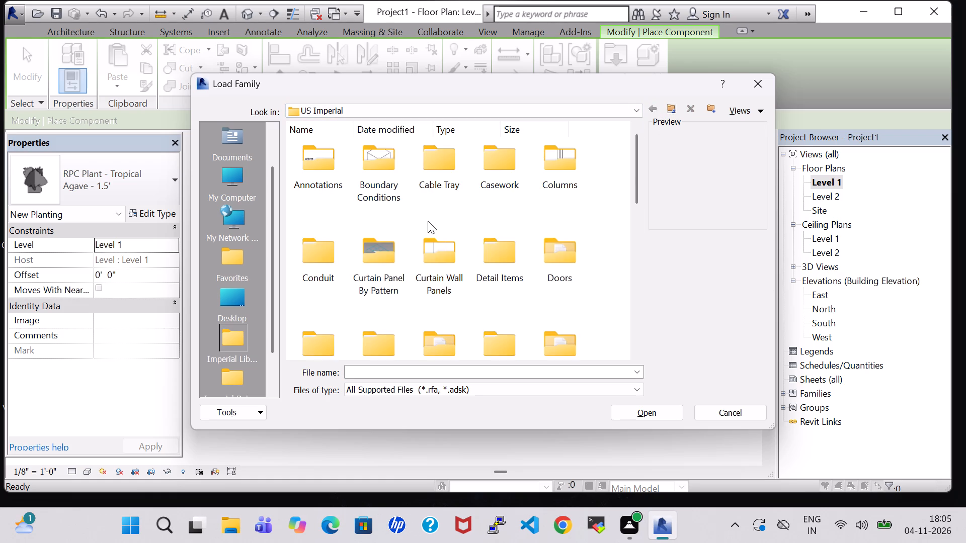
{"action": "double_click", "coordinate": [428, 221]}
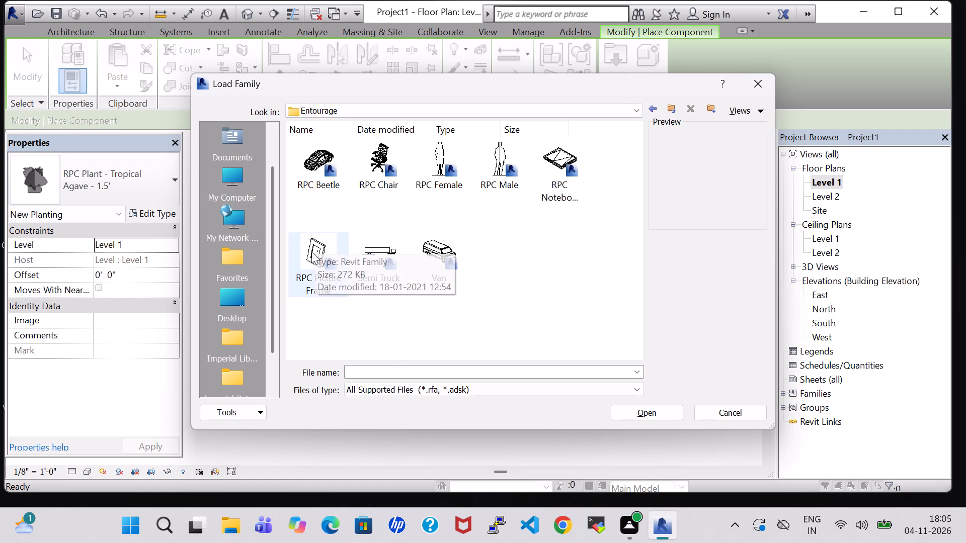
{"action": "left_click", "coordinate": [313, 254]}
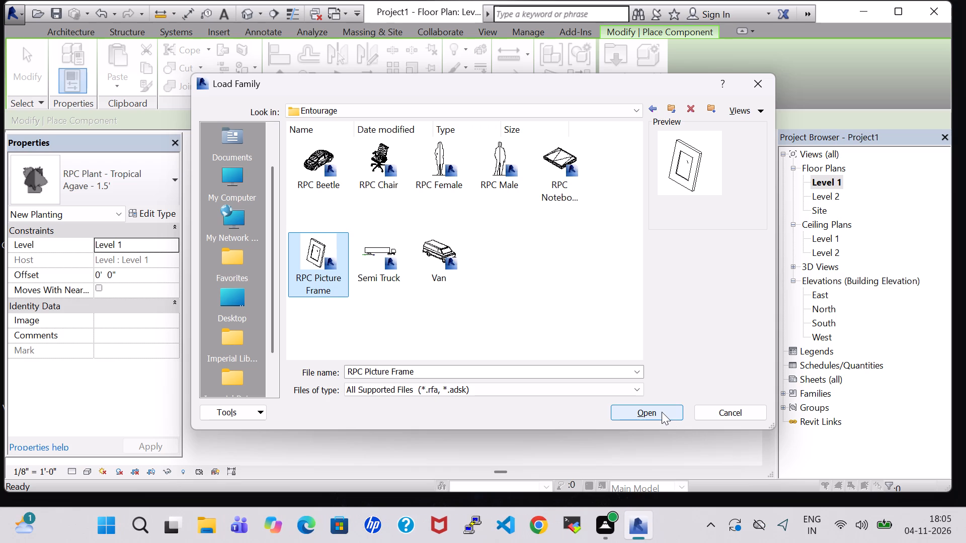
{"action": "left_click", "coordinate": [662, 412]}
Place an RPC Picture Frame against the Kitchen-side bedroom's inner wall, between the dresser and the door, rotated to lie along the wall.
{"action": "scroll", "coordinate": [372, 309], "scroll_direction": "up", "scroll_amount": 10}
{"action": "middle_click_drag", "start_coordinate": [548, 283], "coordinate": [376, 419]}
{"action": "middle_click_drag", "start_coordinate": [320, 253], "coordinate": [383, 275]}
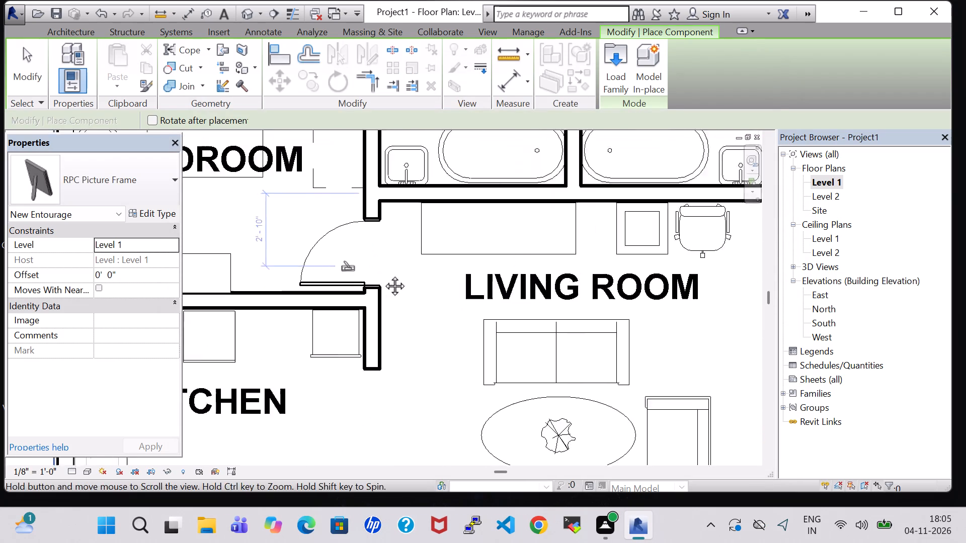
{"action": "middle_click_drag", "start_coordinate": [383, 275], "coordinate": [590, 312]}
{"action": "scroll", "coordinate": [567, 301], "scroll_direction": "down", "scroll_amount": 3}
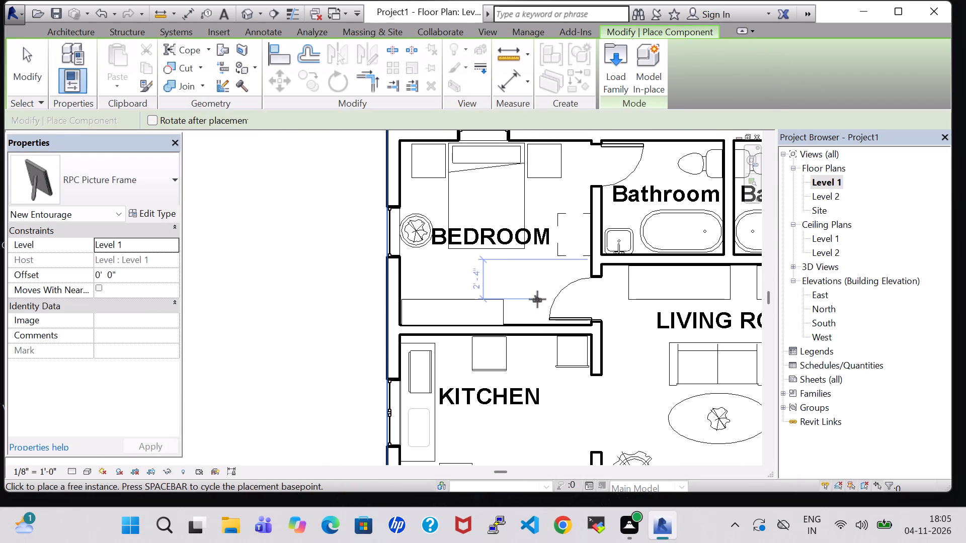
{"action": "key", "text": "space"}
{"action": "scroll", "coordinate": [524, 303], "scroll_direction": "up", "scroll_amount": 8}
{"action": "key", "text": "space"}
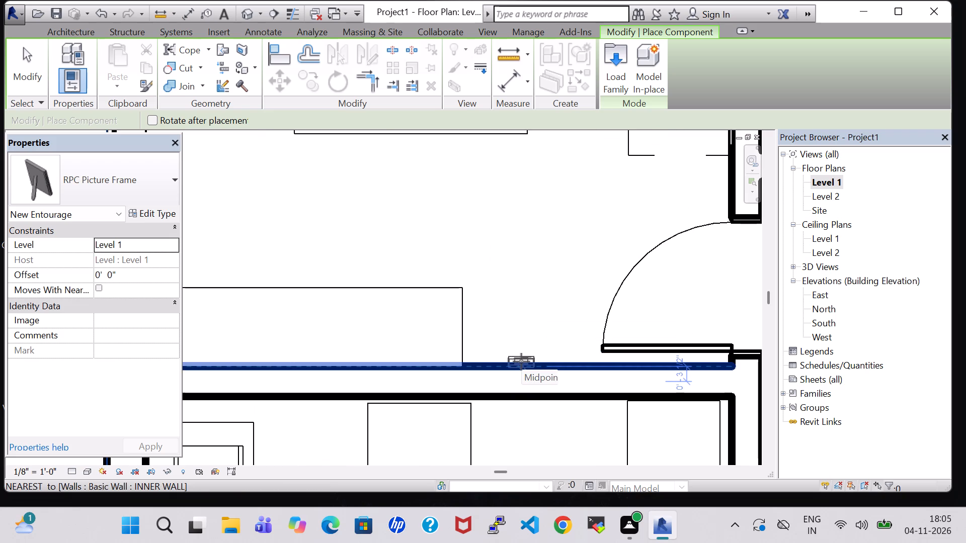
{"action": "left_click", "coordinate": [521, 361]}
Place a second RPC Picture Frame against the wall between the other bedroom and the Dining Room, between the door and the dresser.
{"action": "scroll", "coordinate": [553, 271], "scroll_direction": "down", "scroll_amount": 4}
{"action": "middle_click_drag", "start_coordinate": [557, 258], "coordinate": [449, 268]}
{"action": "scroll", "coordinate": [449, 268], "scroll_direction": "down", "scroll_amount": 3}
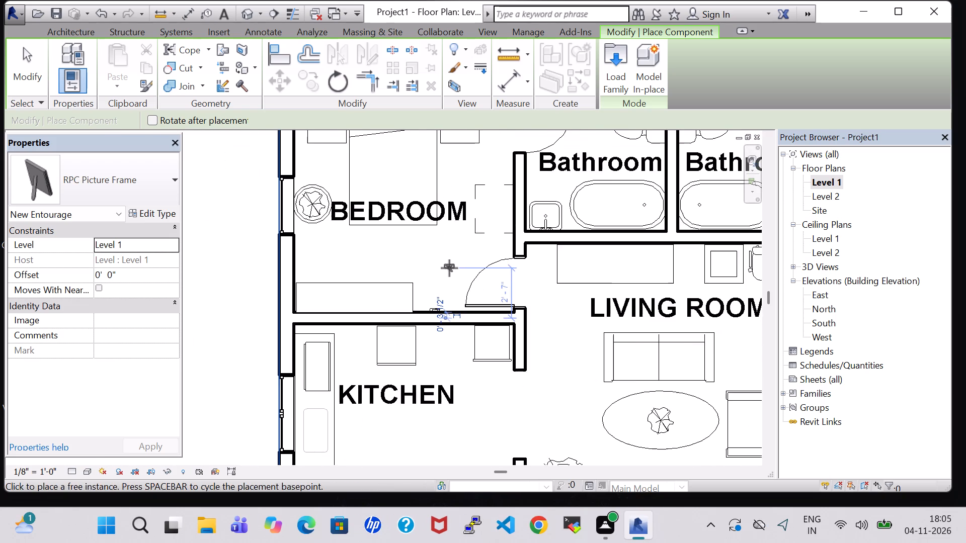
{"action": "middle_click_drag", "start_coordinate": [449, 268], "coordinate": [375, 282]}
{"action": "scroll", "coordinate": [372, 281], "scroll_direction": "down", "scroll_amount": 4}
{"action": "middle_click_drag", "start_coordinate": [566, 318], "coordinate": [450, 320]}
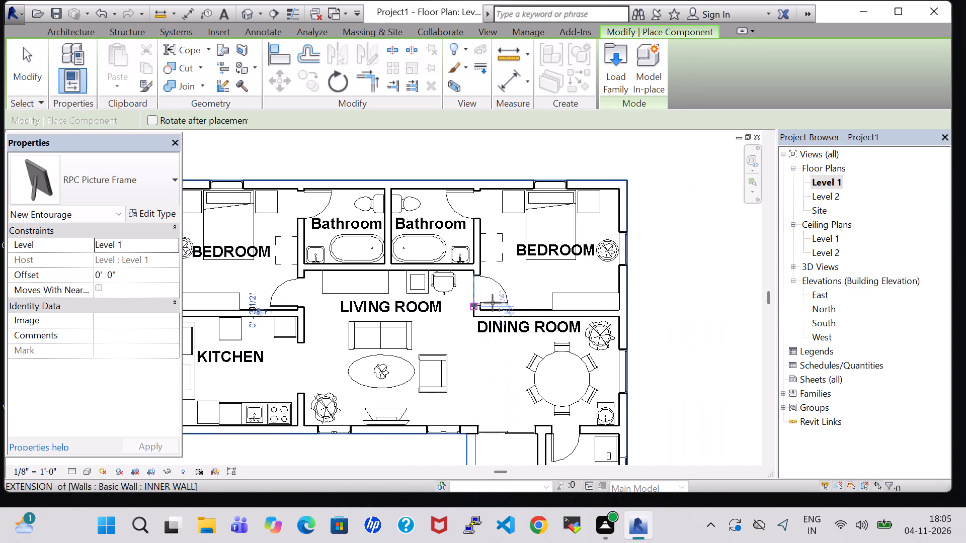
{"action": "scroll", "coordinate": [522, 295], "scroll_direction": "up", "scroll_amount": 5}
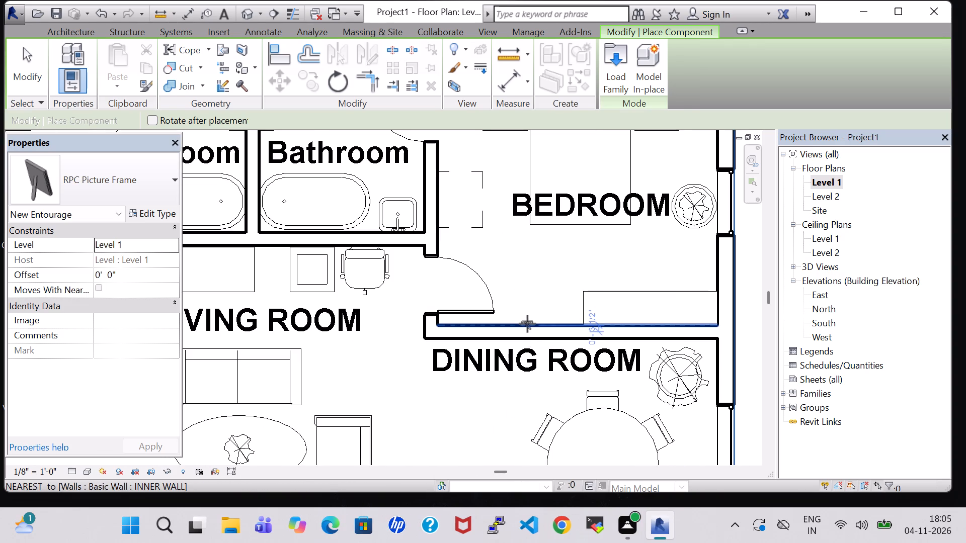
{"action": "left_click", "coordinate": [527, 324]}
Place a third RPC Picture Frame on the Living Room's exterior wall between the TV stand and the porch-side window, rotated parallel to the wall.
{"action": "scroll", "coordinate": [545, 263], "scroll_direction": "down", "scroll_amount": 4}
{"action": "middle_click_drag", "start_coordinate": [544, 262], "coordinate": [510, 262]}
{"action": "scroll", "coordinate": [514, 260], "scroll_direction": "down", "scroll_amount": 2}
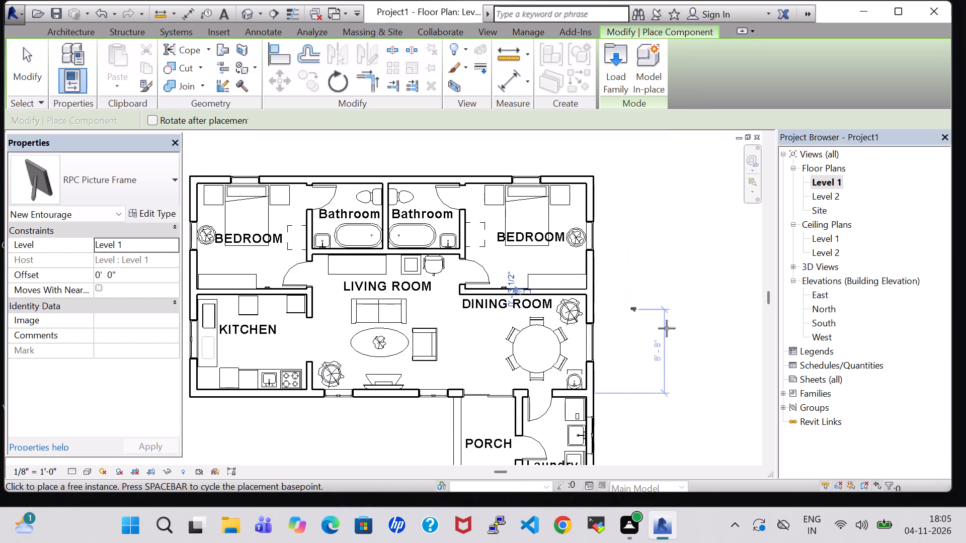
{"action": "middle_click_drag", "start_coordinate": [672, 332], "coordinate": [651, 228]}
{"action": "scroll", "coordinate": [442, 241], "scroll_direction": "up", "scroll_amount": 2}
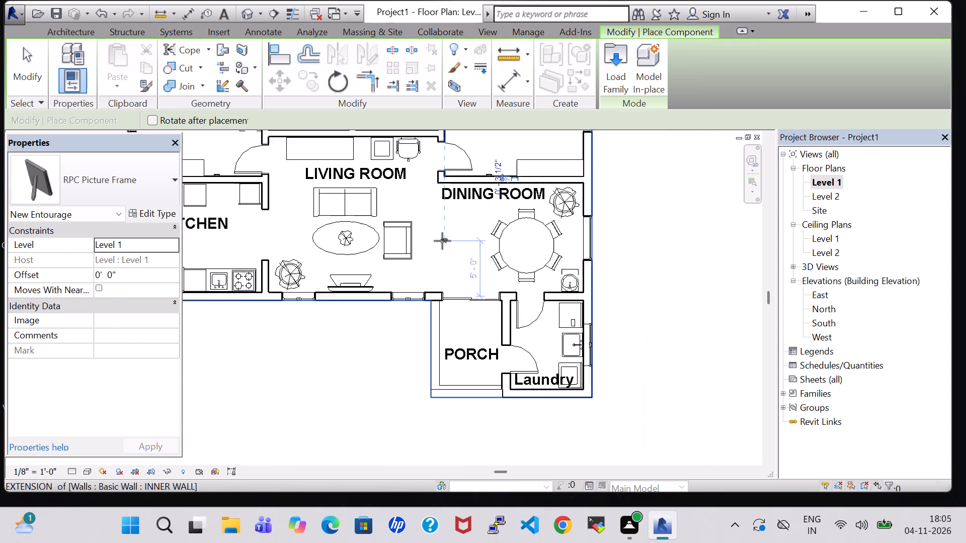
{"action": "scroll", "coordinate": [442, 241], "scroll_direction": "up", "scroll_amount": 2}
{"action": "middle_click_drag", "start_coordinate": [431, 260], "coordinate": [527, 258]}
{"action": "scroll", "coordinate": [425, 301], "scroll_direction": "up", "scroll_amount": 5}
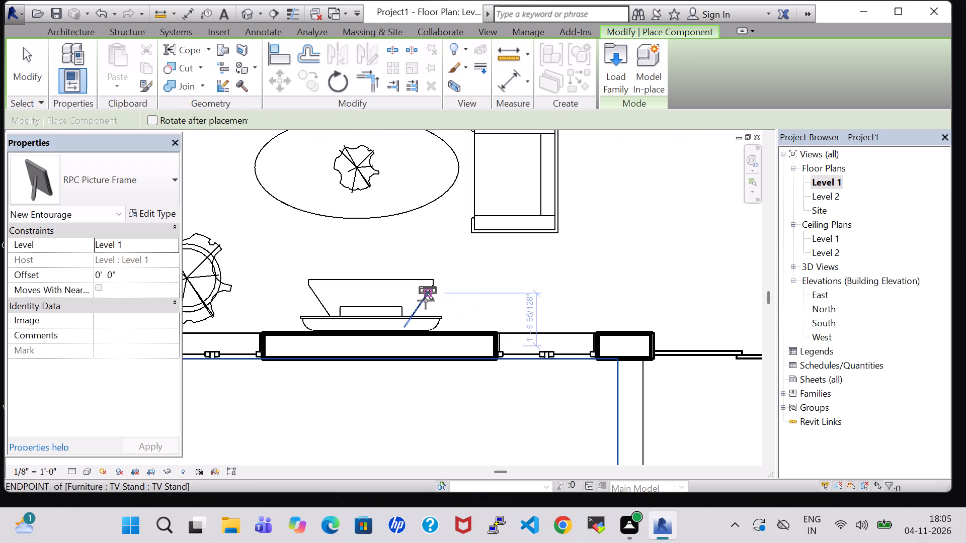
{"action": "scroll", "coordinate": [510, 305], "scroll_direction": "up", "scroll_amount": 4}
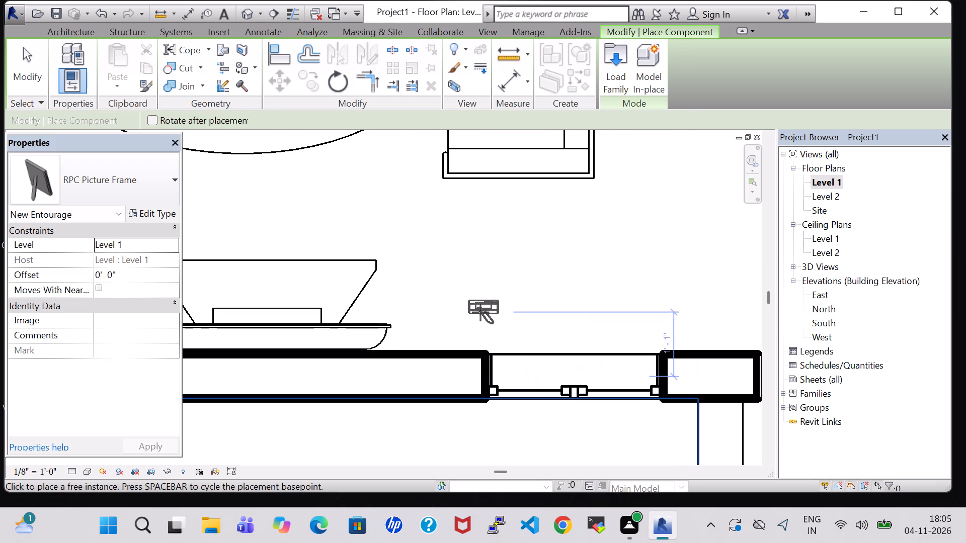
{"action": "key", "text": "space"}
{"action": "key", "text": "space"}
{"action": "key", "text": "space"}
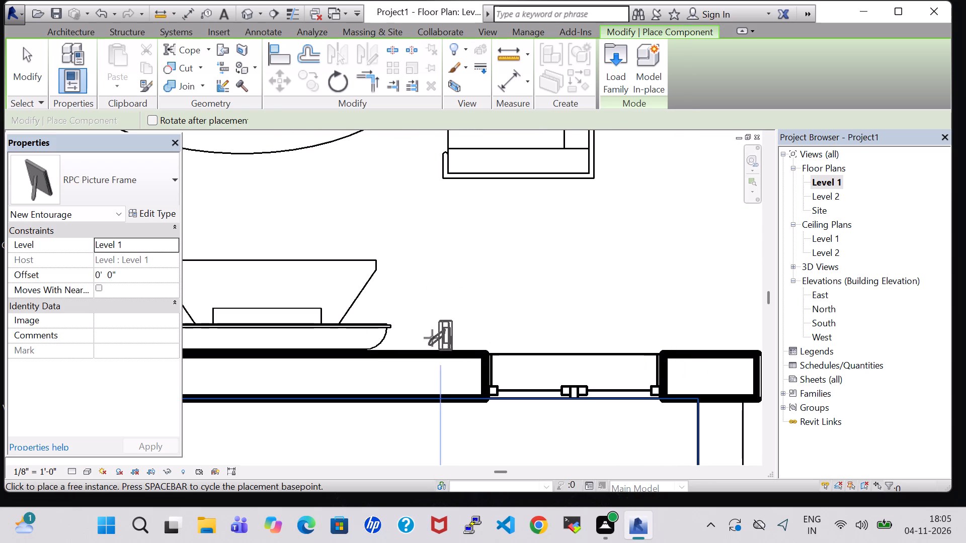
{"action": "key", "text": "space"}
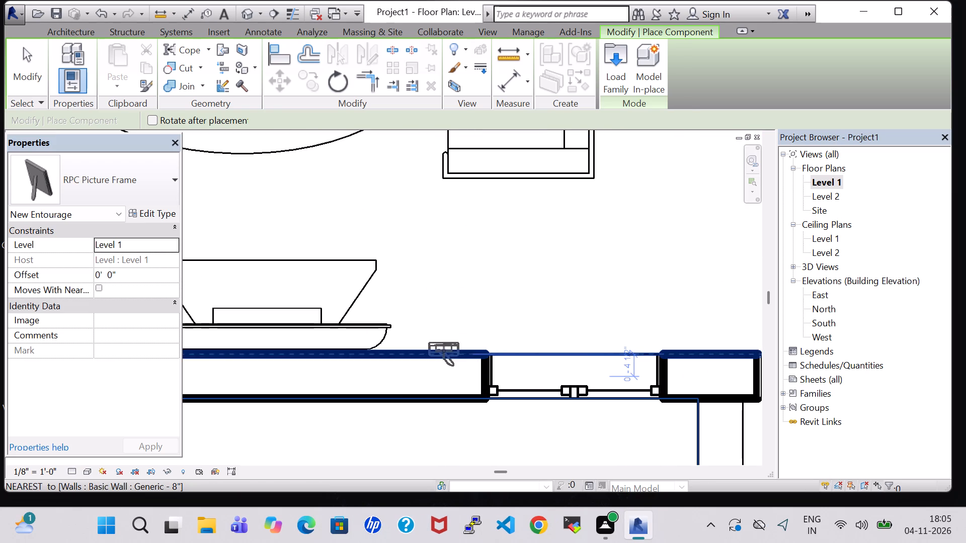
{"action": "left_click", "coordinate": [444, 351]}
{"action": "scroll", "coordinate": [511, 286], "scroll_direction": "down", "scroll_amount": 9}
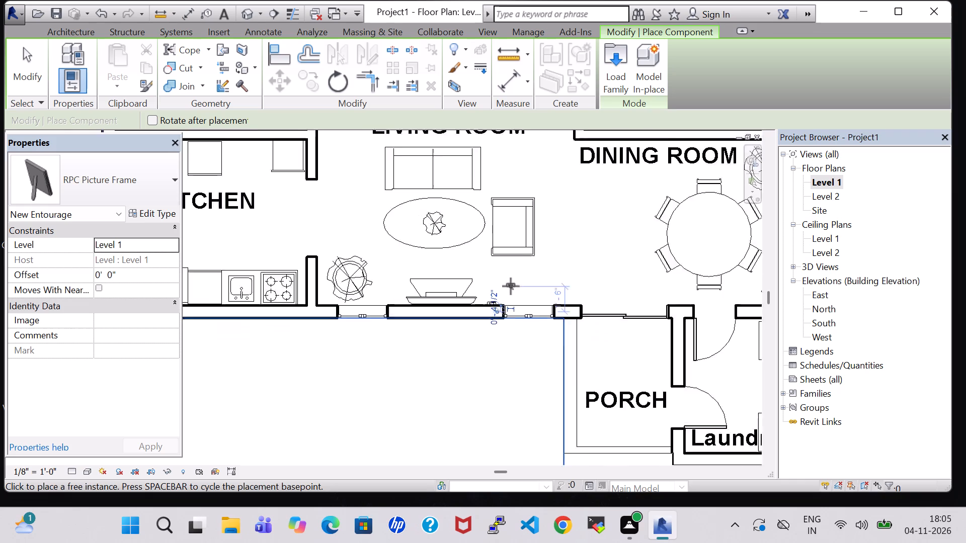
{"action": "scroll", "coordinate": [511, 286], "scroll_direction": "down", "scroll_amount": 2}
{"action": "middle_click_drag", "start_coordinate": [511, 286], "coordinate": [490, 358]}
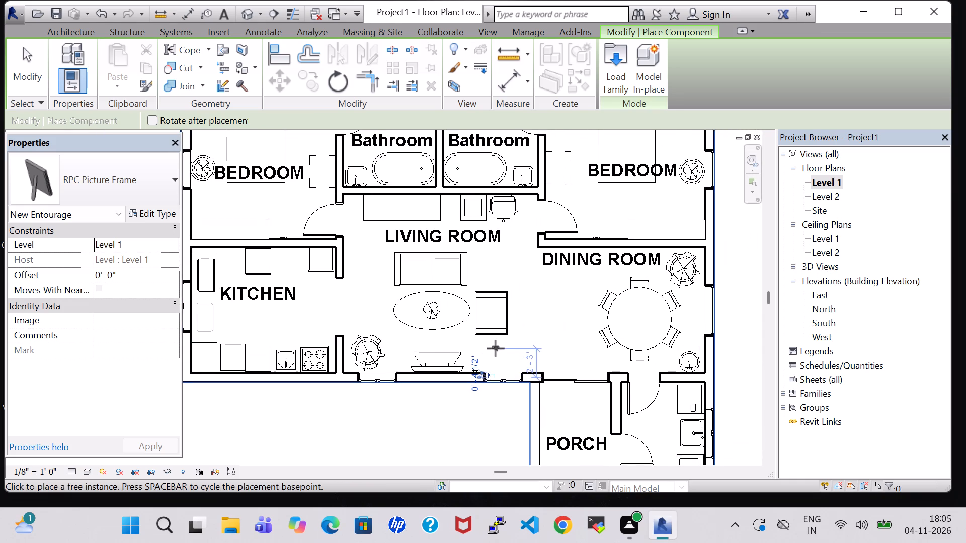
{"action": "key", "text": "Escape"}
{"action": "key", "text": "Escape"}
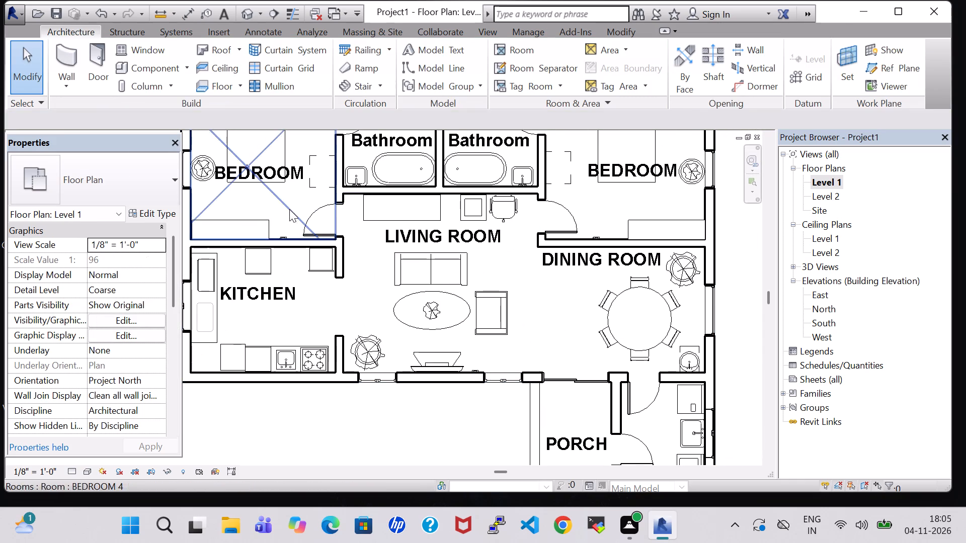
Set the Offset of the picture frame in the Kitchen-side bedroom to 6' 0".
{"action": "left_click", "coordinate": [284, 235]}
{"action": "left_click", "coordinate": [287, 206]}
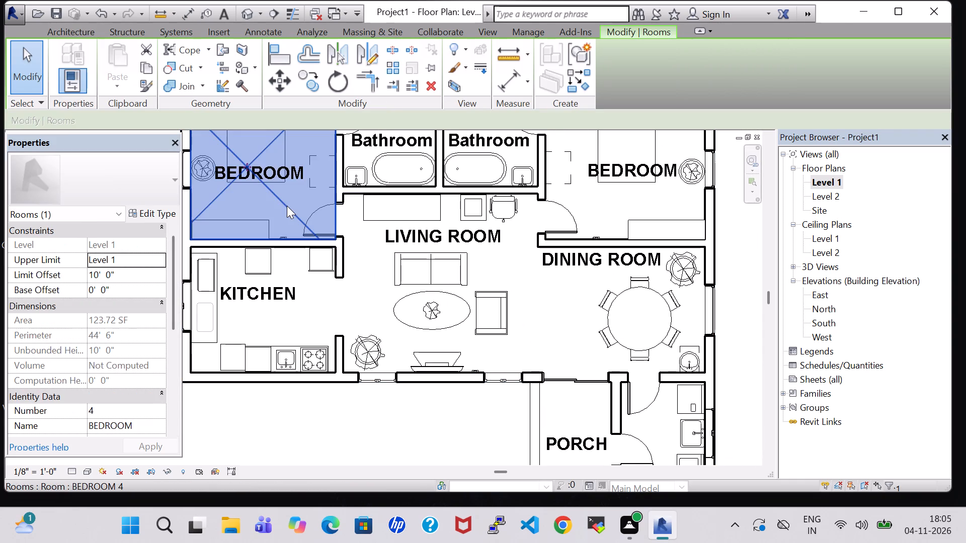
{"action": "scroll", "coordinate": [287, 206], "scroll_direction": "up", "scroll_amount": 1}
{"action": "left_click", "coordinate": [319, 315]}
{"action": "scroll", "coordinate": [319, 315], "scroll_direction": "up", "scroll_amount": 5}
{"action": "middle_click_drag", "start_coordinate": [284, 272], "coordinate": [364, 347]}
{"action": "left_click", "coordinate": [328, 240]}
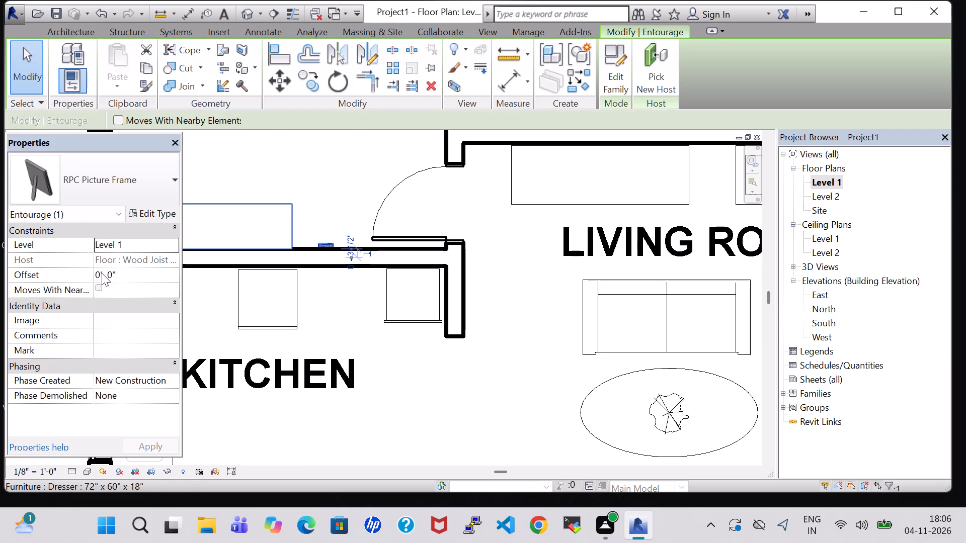
{"action": "left_click", "coordinate": [101, 273]}
{"action": "key", "text": "BackSpace"}
{"action": "key", "text": "6"}
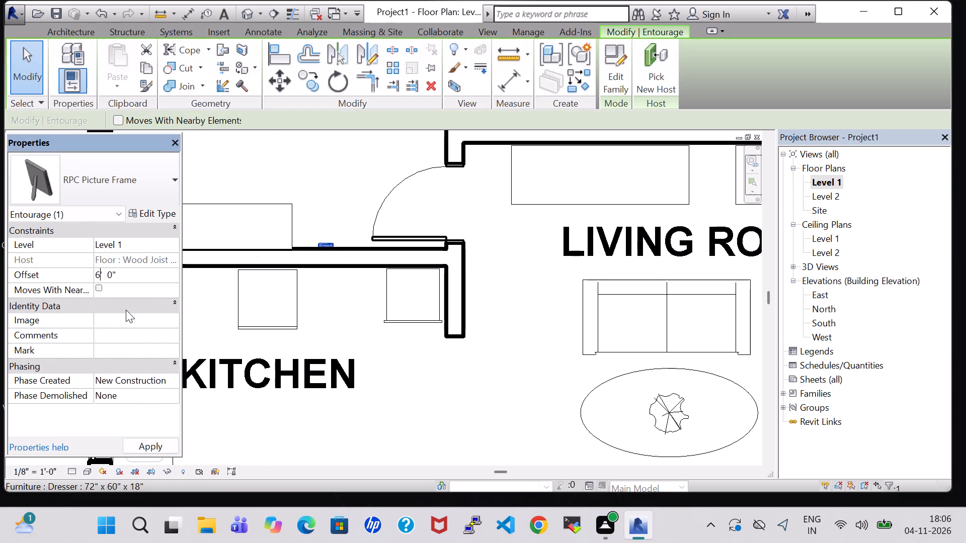
{"action": "key", "text": "Return"}
{"action": "left_click", "coordinate": [528, 336]}
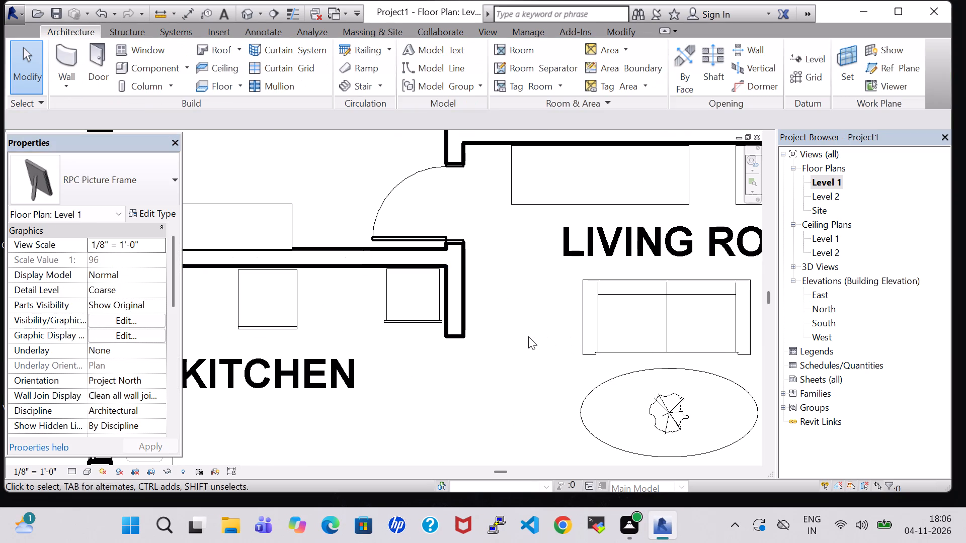
Set the Offset of the picture frame on the Living Room's exterior wall, beside the TV stand, to 6' 0".
{"action": "scroll", "coordinate": [528, 336], "scroll_direction": "down", "scroll_amount": 3}
{"action": "middle_click_drag", "start_coordinate": [528, 336], "coordinate": [413, 342]}
{"action": "middle_click_drag", "start_coordinate": [710, 380], "coordinate": [668, 208]}
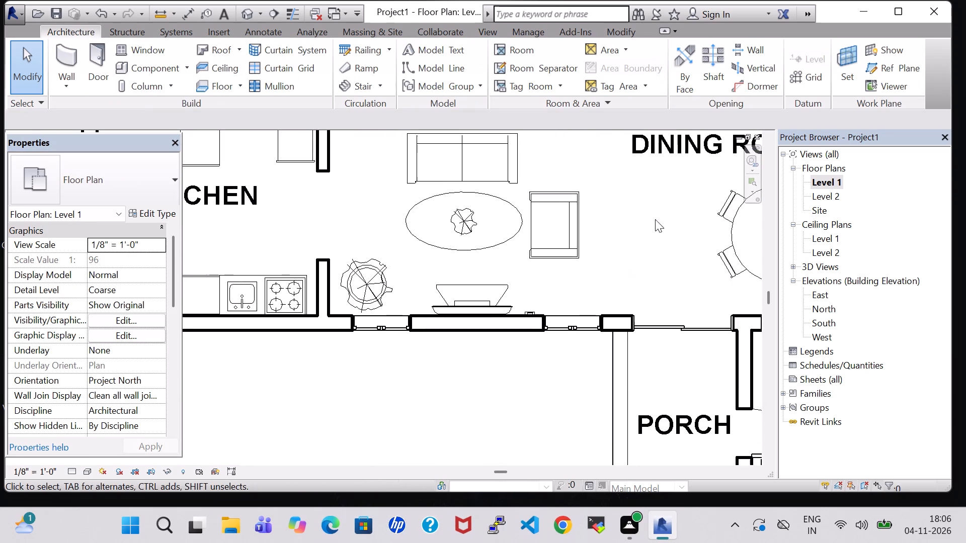
{"action": "scroll", "coordinate": [548, 297], "scroll_direction": "up", "scroll_amount": 6}
{"action": "left_click", "coordinate": [507, 331]}
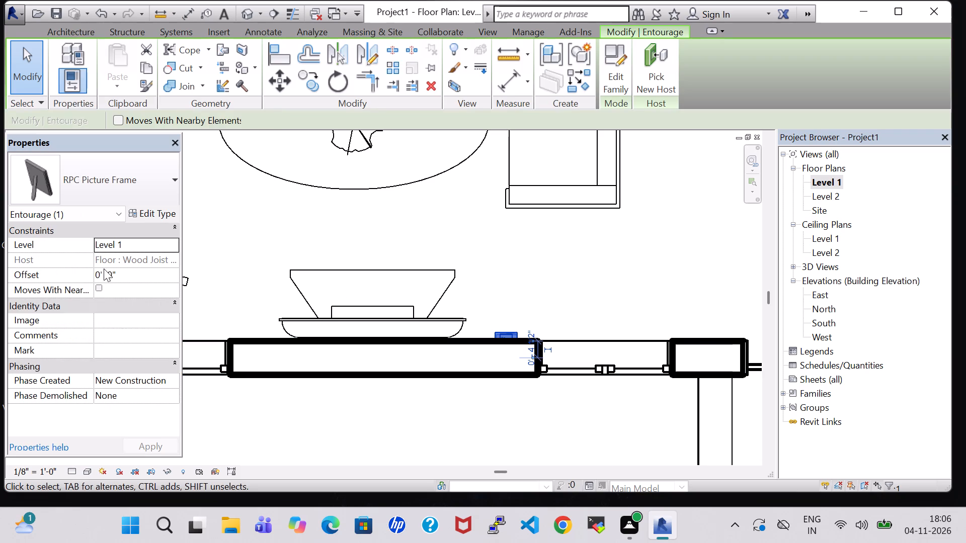
{"action": "left_click", "coordinate": [100, 273]}
{"action": "key", "text": "BackSpace"}
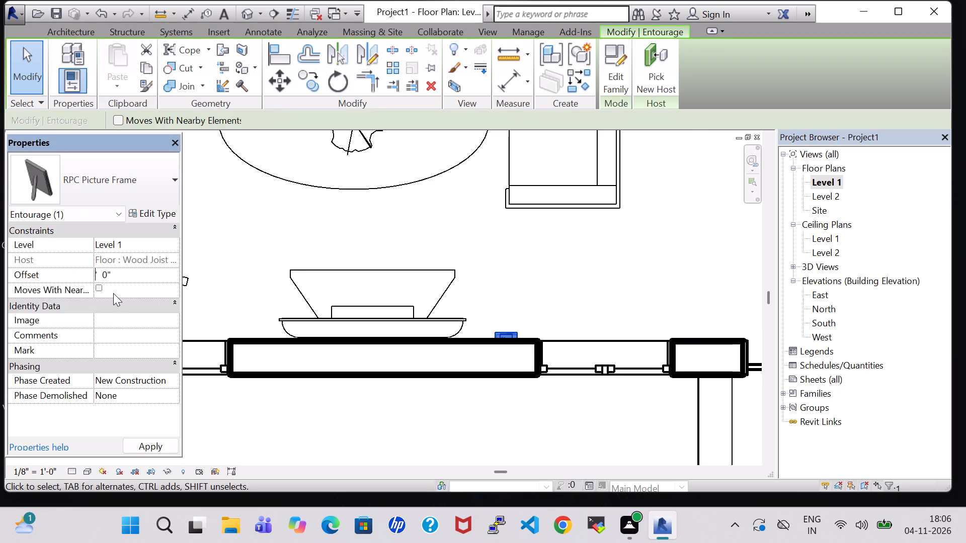
{"action": "key", "text": "6"}
{"action": "key", "text": "Return"}
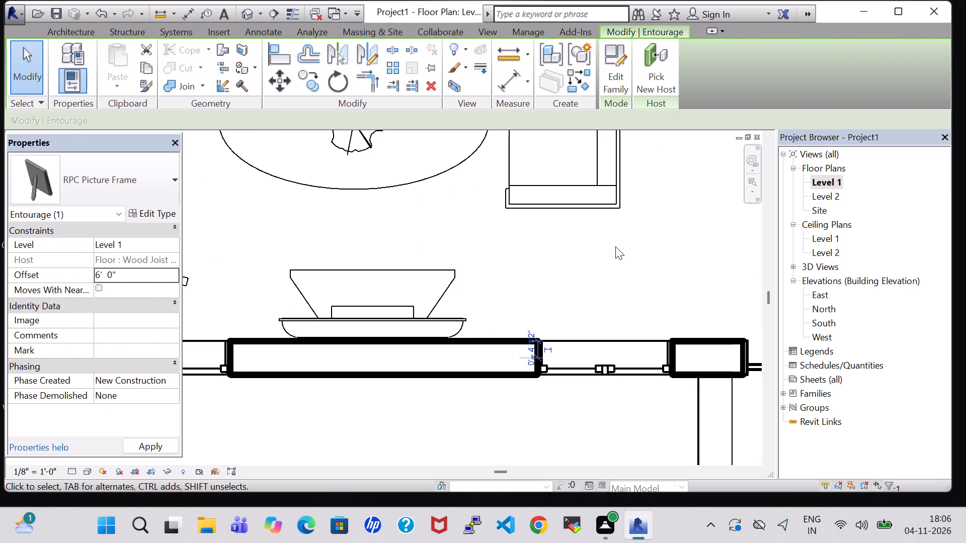
{"action": "left_click", "coordinate": [615, 246]}
Set the Offset of the picture frame on the wall between the Dining Room and the adjacent bedroom to 6' 0".
{"action": "scroll", "coordinate": [615, 246], "scroll_direction": "down", "scroll_amount": 4}
{"action": "middle_click_drag", "start_coordinate": [644, 232], "coordinate": [625, 306]}
{"action": "scroll", "coordinate": [625, 306], "scroll_direction": "down", "scroll_amount": 3}
{"action": "middle_click_drag", "start_coordinate": [663, 266], "coordinate": [629, 295]}
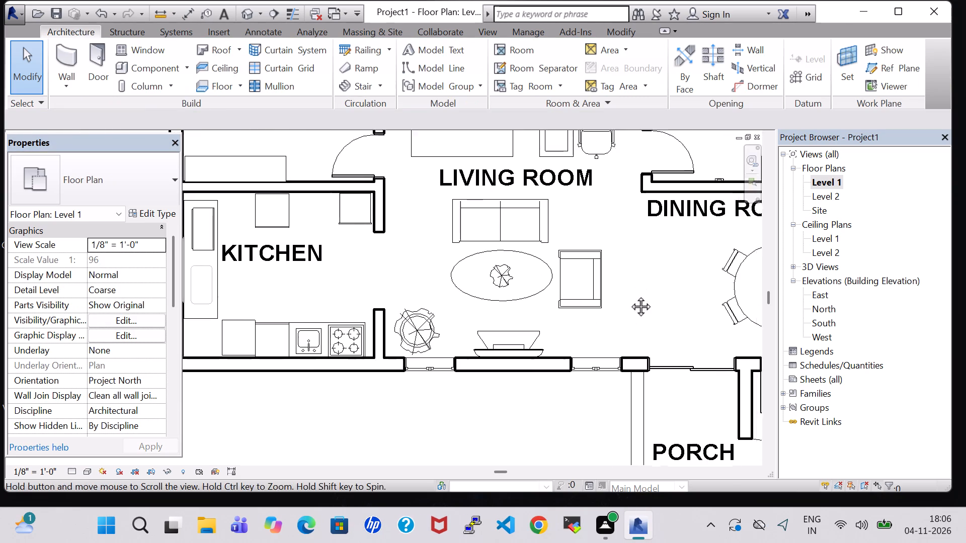
{"action": "middle_click_drag", "start_coordinate": [629, 295], "coordinate": [571, 326]}
{"action": "scroll", "coordinate": [571, 326], "scroll_direction": "down", "scroll_amount": 2}
{"action": "middle_click_drag", "start_coordinate": [571, 326], "coordinate": [484, 343]}
{"action": "scroll", "coordinate": [554, 250], "scroll_direction": "up", "scroll_amount": 4}
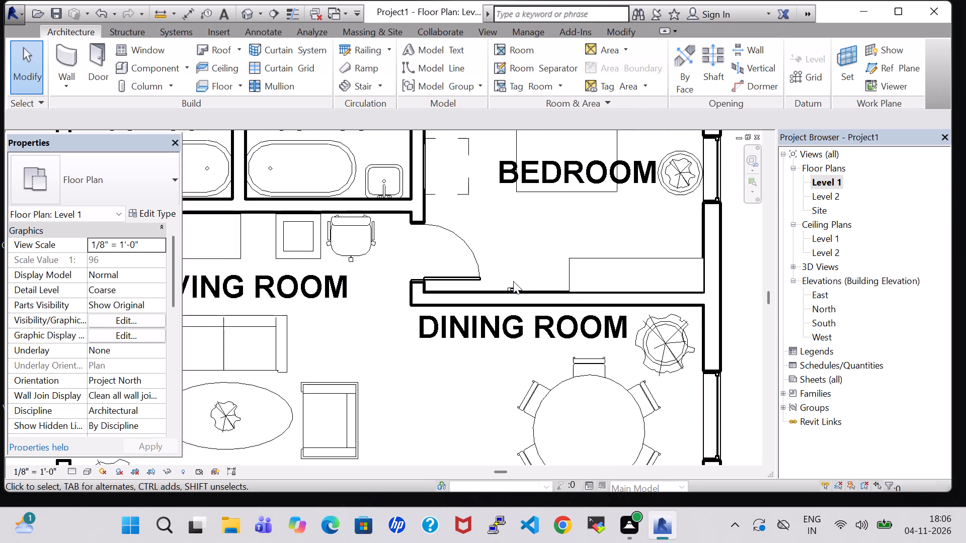
{"action": "left_click", "coordinate": [514, 287]}
{"action": "left_click", "coordinate": [537, 225]}
{"action": "scroll", "coordinate": [526, 242], "scroll_direction": "up", "scroll_amount": 6}
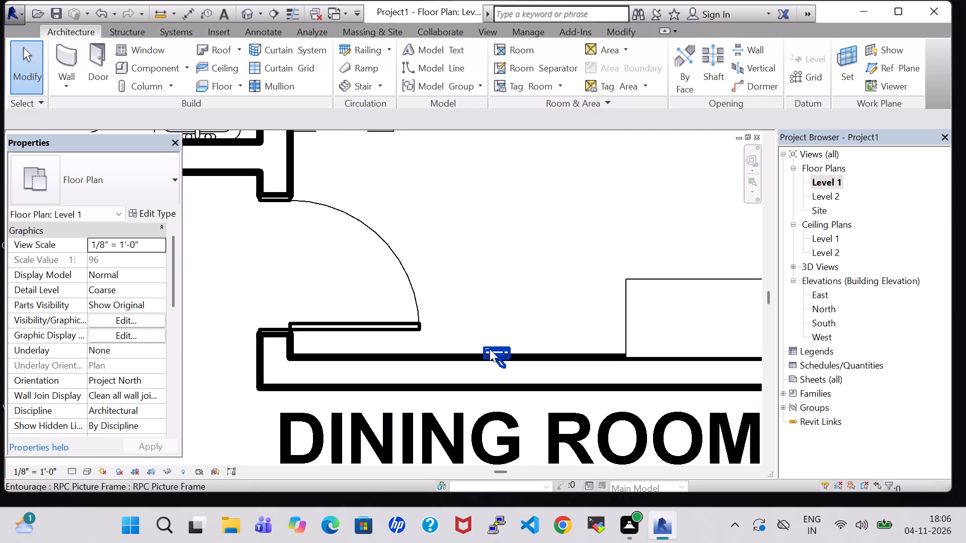
{"action": "left_click", "coordinate": [490, 349]}
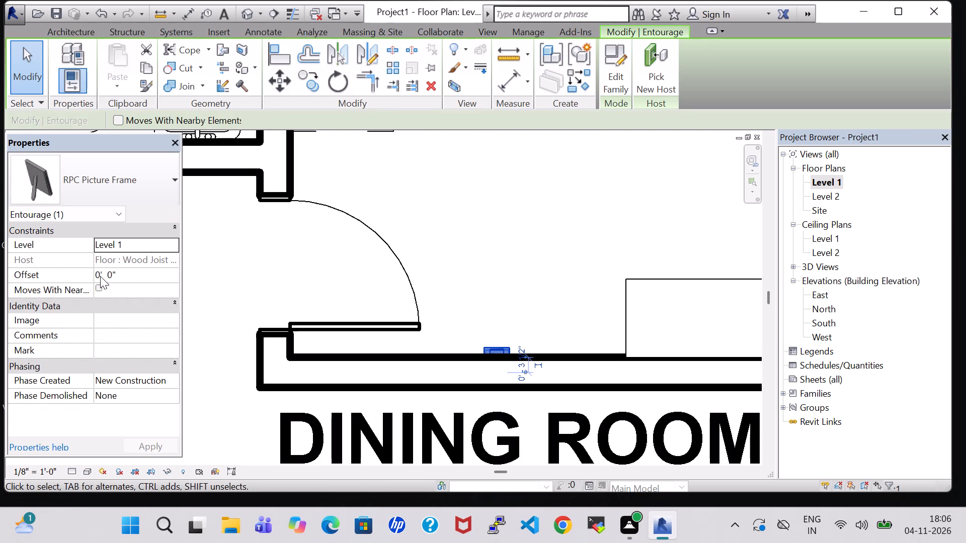
{"action": "left_click", "coordinate": [102, 276]}
{"action": "key", "text": "Left"}
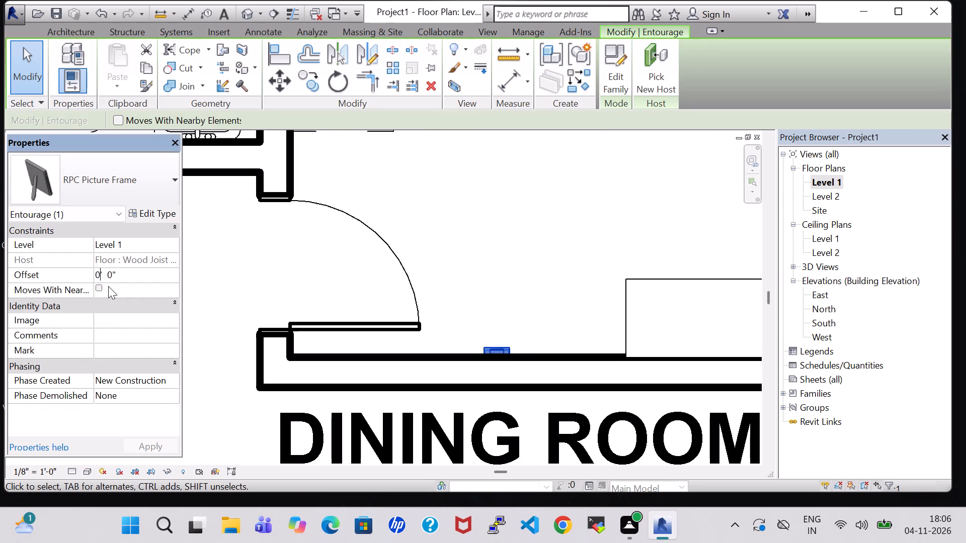
{"action": "key", "text": "BackSpace"}
{"action": "key", "text": "6"}
{"action": "key", "text": "Return"}
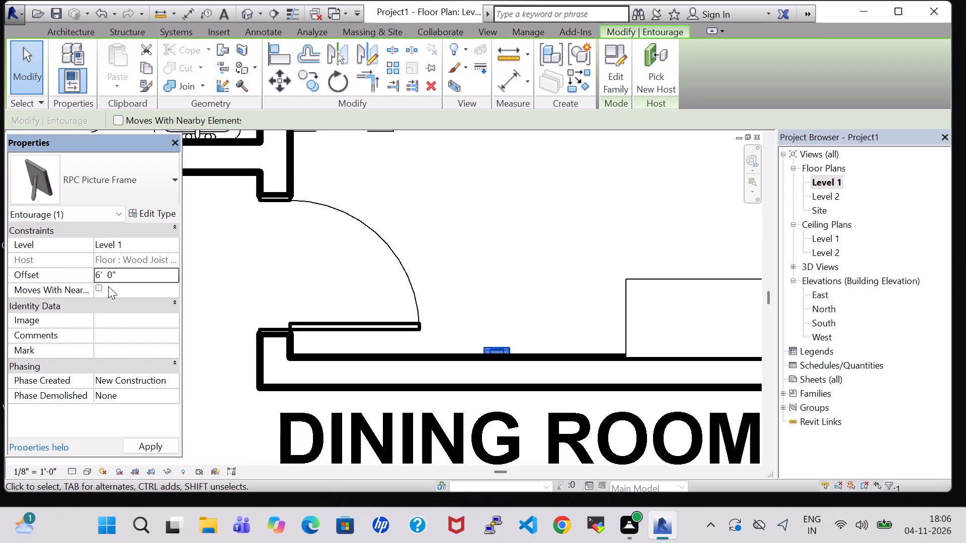
{"action": "left_click", "coordinate": [555, 176]}
Examine the raised picture frames on the interior walls in the 3D view from several sides of the building.
{"action": "scroll", "coordinate": [555, 176], "scroll_direction": "down", "scroll_amount": 5}
{"action": "middle_click_drag", "start_coordinate": [487, 183], "coordinate": [581, 243]}
{"action": "scroll", "coordinate": [581, 243], "scroll_direction": "down", "scroll_amount": 3}
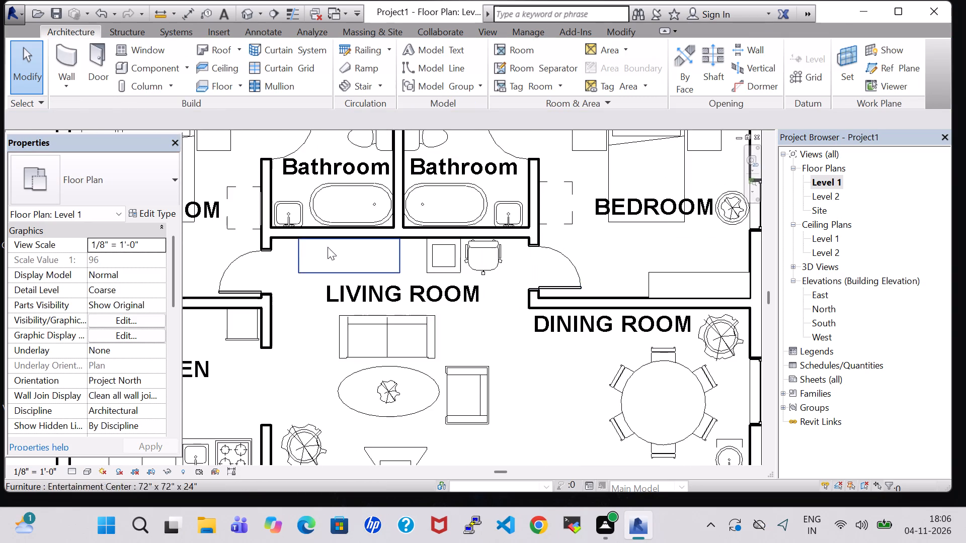
{"action": "scroll", "coordinate": [297, 243], "scroll_direction": "down", "scroll_amount": 3}
{"action": "middle_click_drag", "start_coordinate": [291, 243], "coordinate": [446, 263]}
{"action": "middle_click_drag", "start_coordinate": [694, 348], "coordinate": [612, 351]}
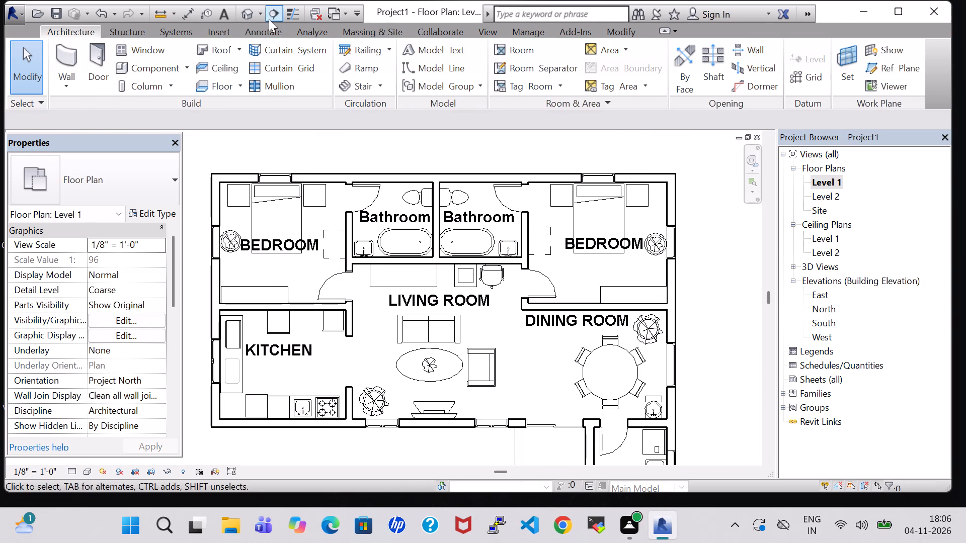
{"action": "left_click", "coordinate": [248, 11]}
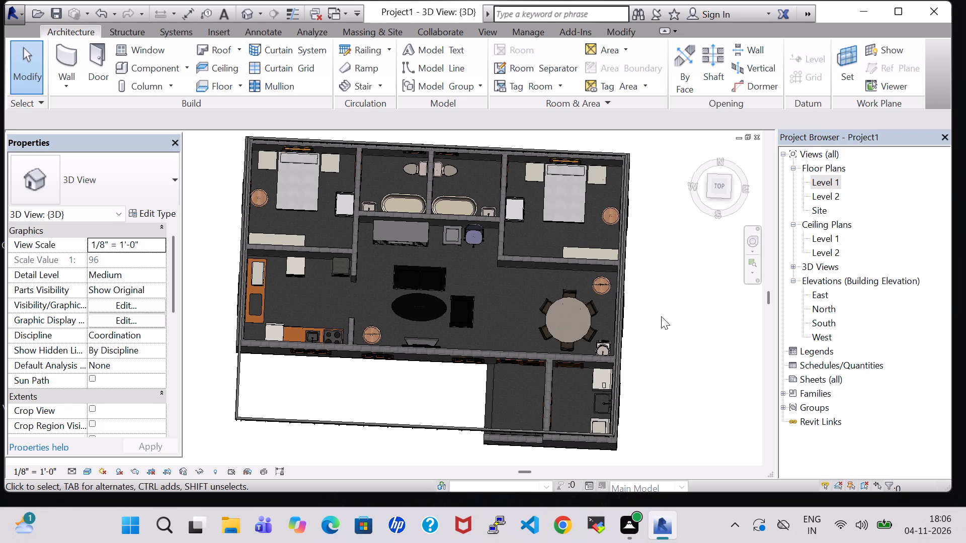
{"action": "middle_click_drag", "start_coordinate": [661, 327], "coordinate": [635, 232], "text": "shift"}
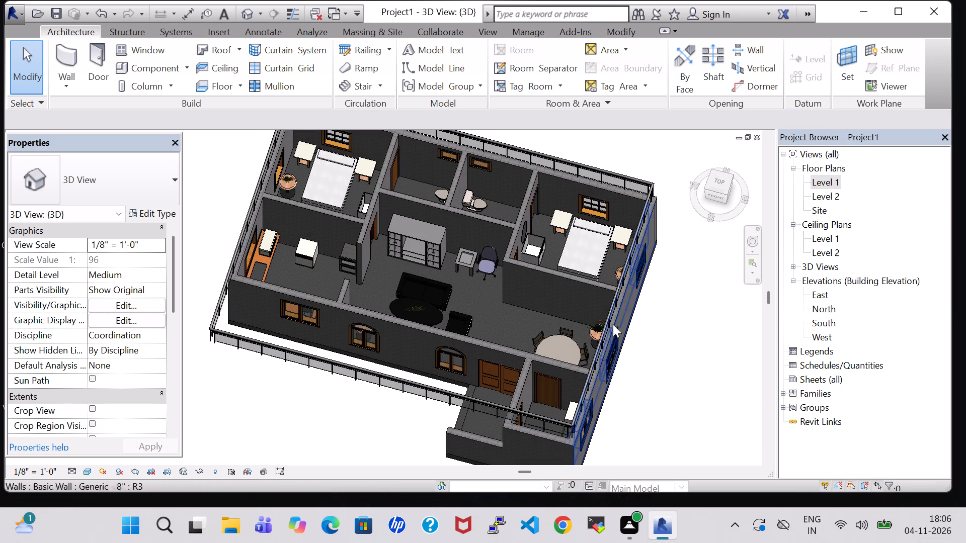
{"action": "middle_click_drag", "start_coordinate": [633, 374], "coordinate": [679, 332], "text": "shift"}
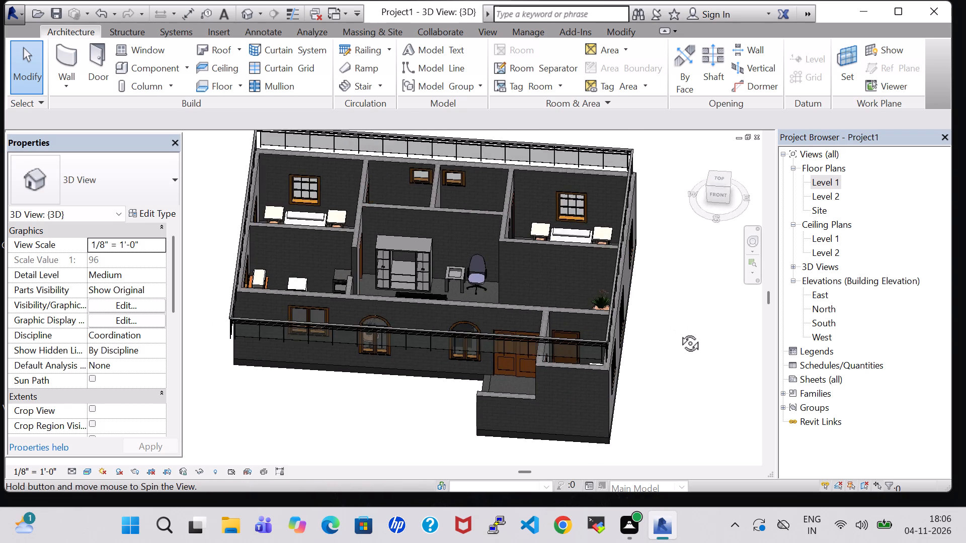
{"action": "middle_click_drag", "start_coordinate": [679, 332], "coordinate": [709, 332], "text": "shift"}
{"action": "middle_click_drag", "start_coordinate": [511, 392], "coordinate": [640, 396]}
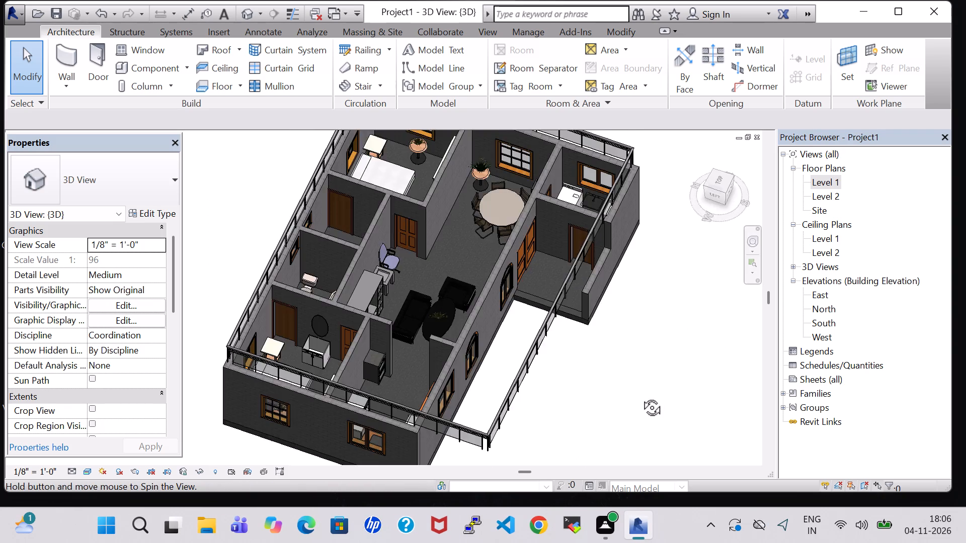
{"action": "middle_click_drag", "start_coordinate": [640, 396], "coordinate": [727, 312]}
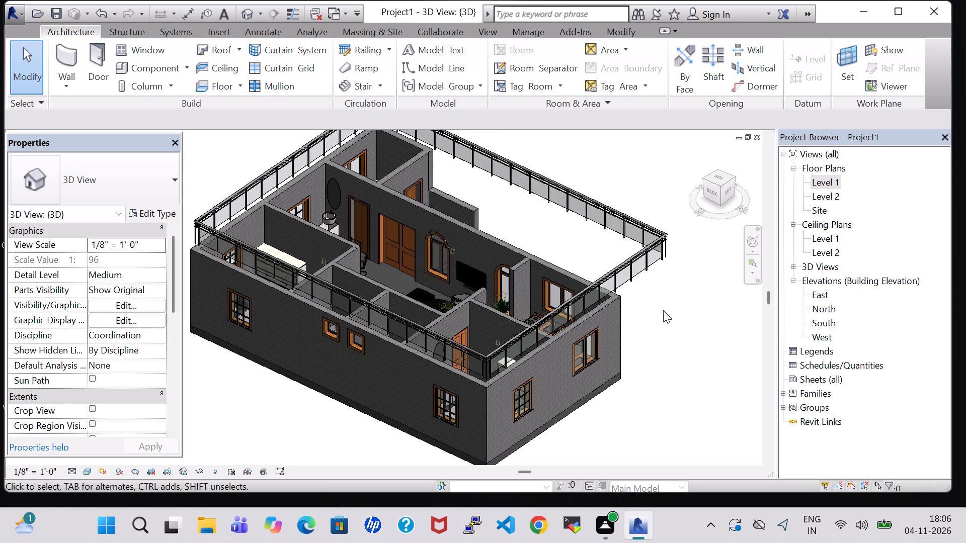
{"action": "middle_click_drag", "start_coordinate": [664, 310], "coordinate": [389, 349], "text": "shift"}
On Level 1, place an RPC Picture Frame against the Living Room wall backing the bathrooms, between the square table and the desk chair.
{"action": "double_click", "coordinate": [833, 181]}
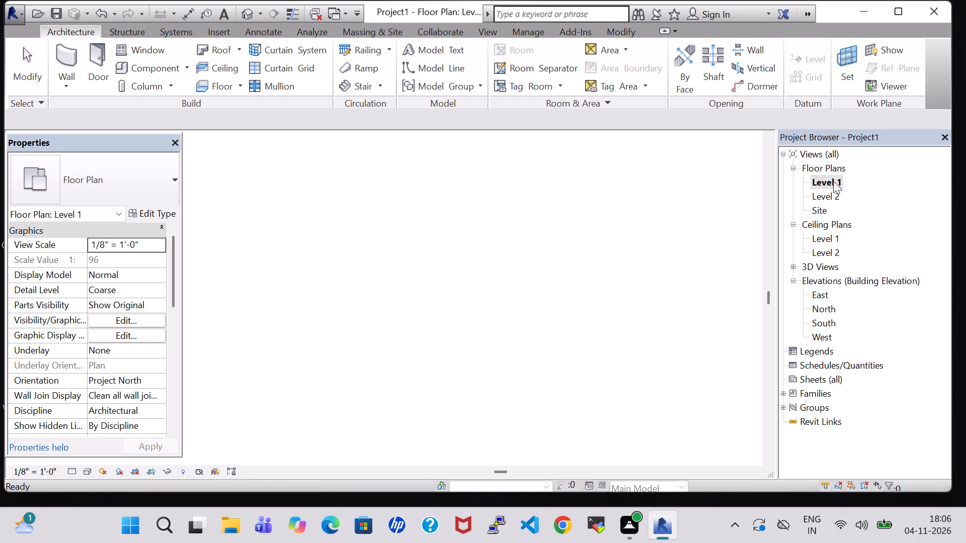
{"action": "scroll", "coordinate": [208, 170], "scroll_direction": "down", "scroll_amount": 2}
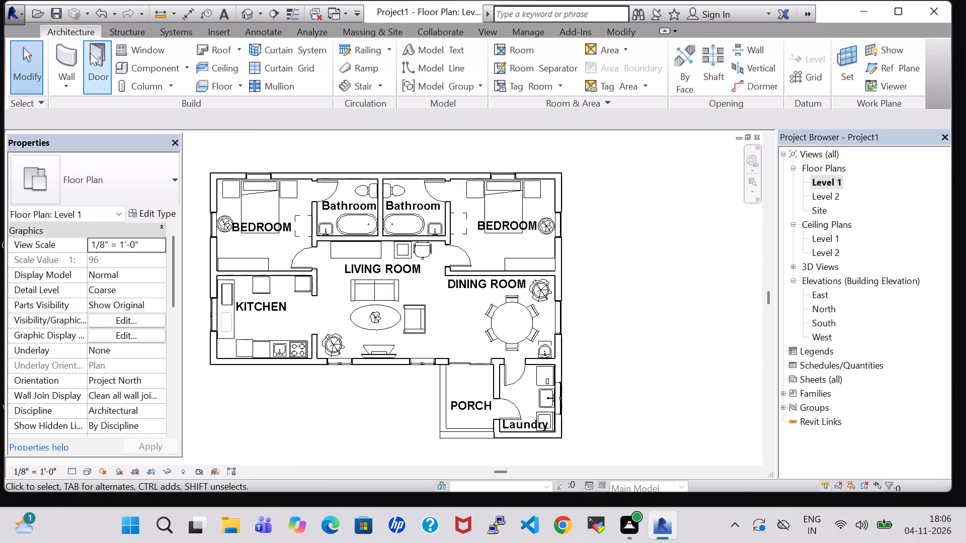
{"action": "middle_click_drag", "start_coordinate": [618, 235], "coordinate": [657, 251]}
{"action": "scroll", "coordinate": [658, 251], "scroll_direction": "up", "scroll_amount": 1}
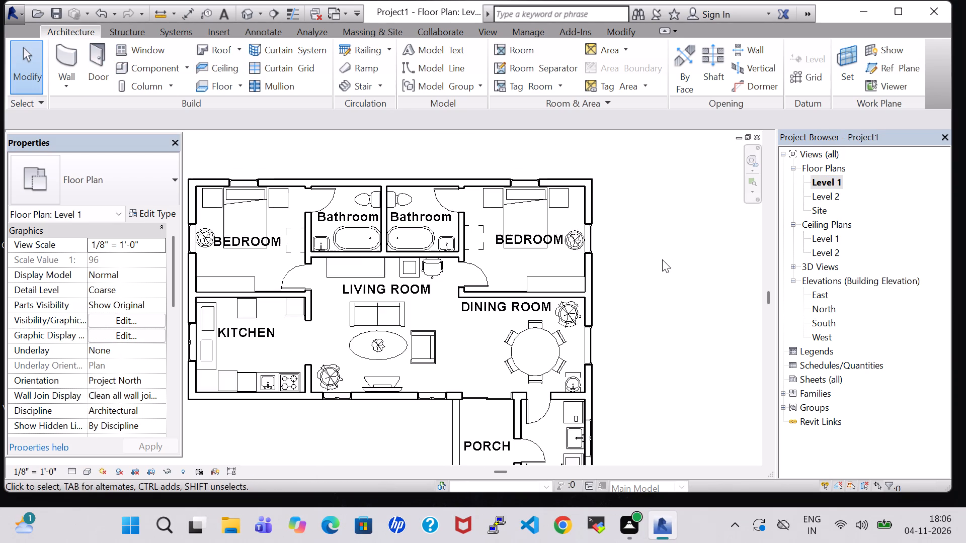
{"action": "middle_click_drag", "start_coordinate": [662, 260], "coordinate": [705, 236]}
{"action": "left_click", "coordinate": [145, 70]}
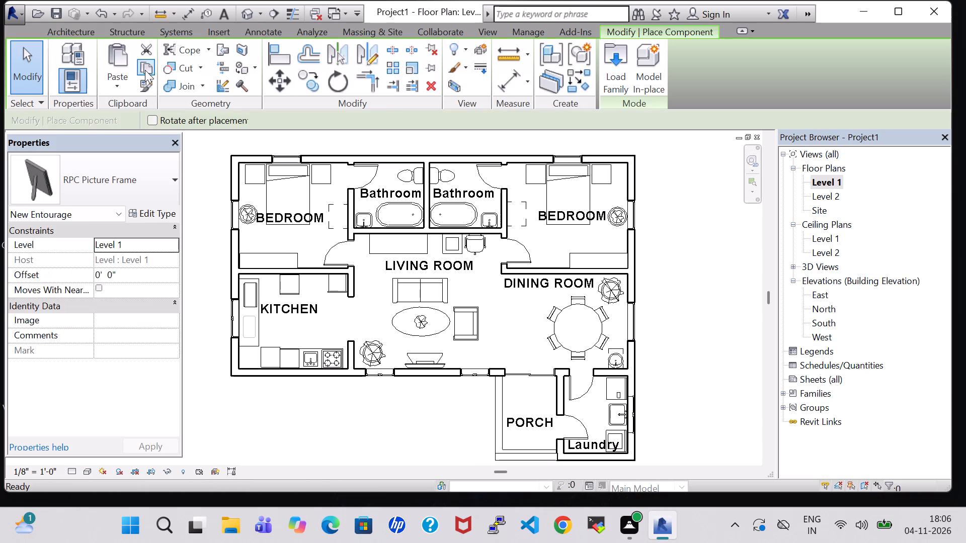
{"action": "scroll", "coordinate": [350, 203], "scroll_direction": "up", "scroll_amount": 5}
{"action": "middle_click_drag", "start_coordinate": [404, 188], "coordinate": [394, 218]}
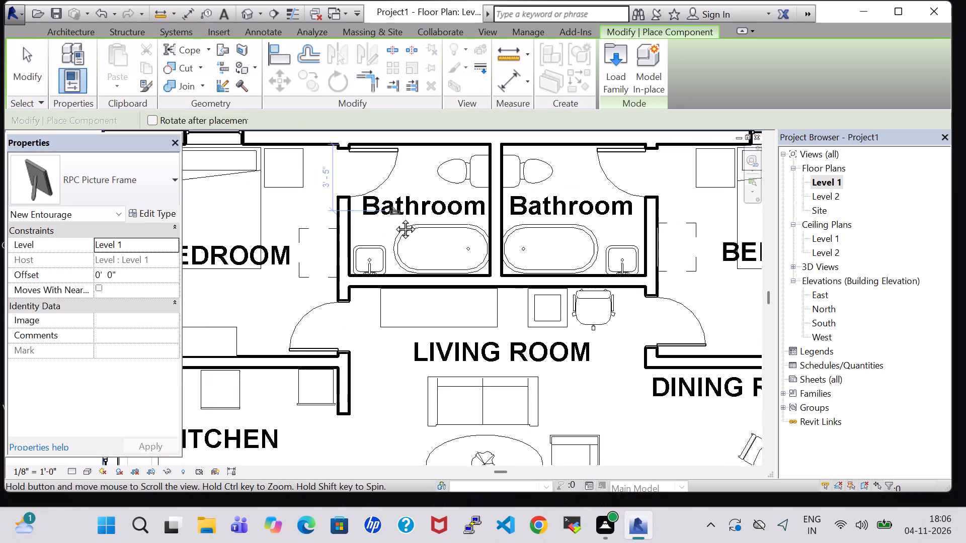
{"action": "middle_click_drag", "start_coordinate": [394, 218], "coordinate": [392, 230]}
{"action": "scroll", "coordinate": [560, 338], "scroll_direction": "up", "scroll_amount": 6}
{"action": "middle_click_drag", "start_coordinate": [610, 319], "coordinate": [578, 332]}
{"action": "scroll", "coordinate": [572, 332], "scroll_direction": "up", "scroll_amount": 5}
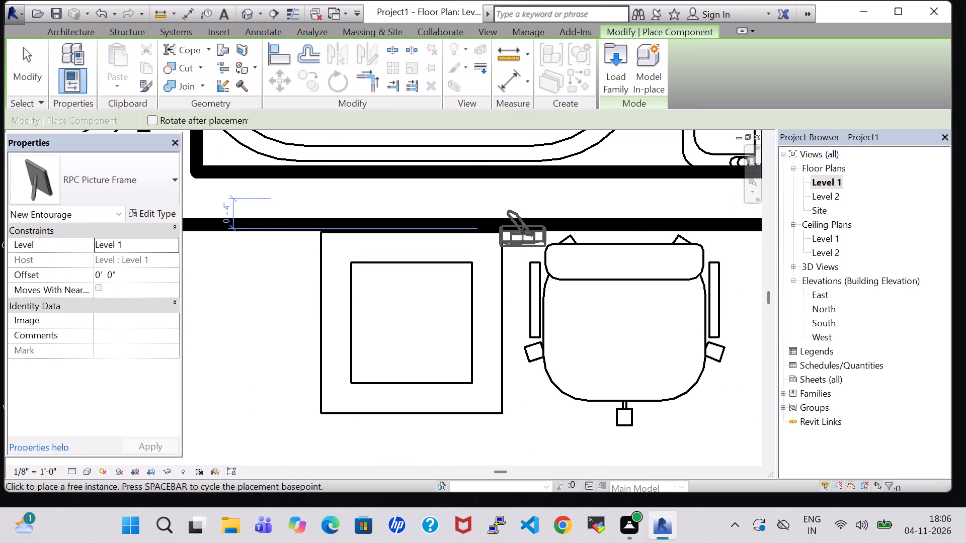
{"action": "key", "text": "Escape"}
{"action": "key", "text": "Escape"}
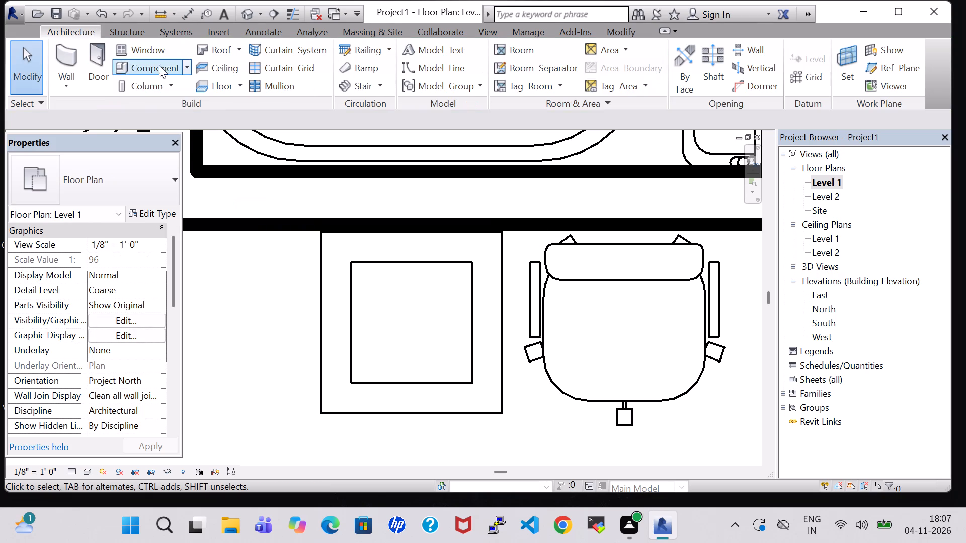
{"action": "left_click", "coordinate": [132, 65]}
{"action": "scroll", "coordinate": [525, 255], "scroll_direction": "up", "scroll_amount": 4}
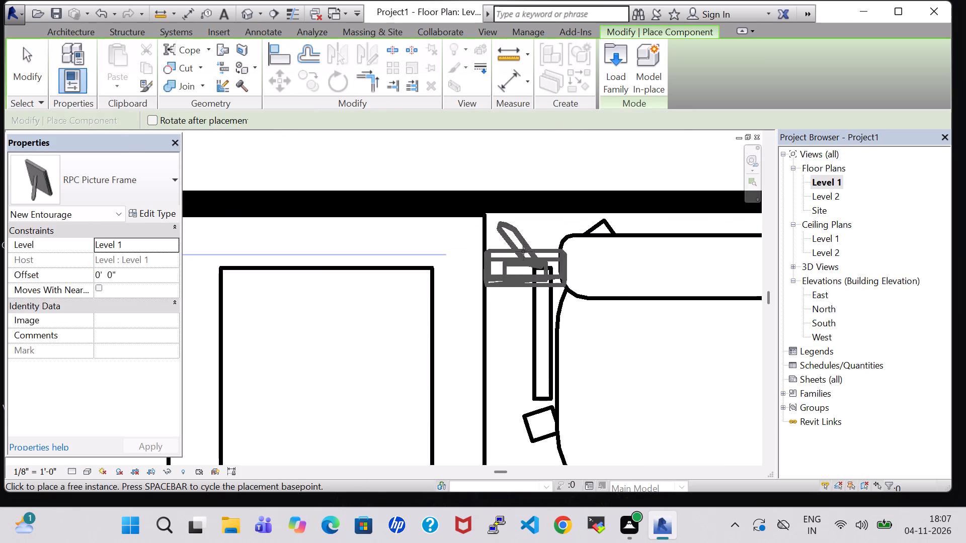
{"action": "left_click", "coordinate": [521, 203]}
{"action": "scroll", "coordinate": [507, 275], "scroll_direction": "down", "scroll_amount": 4}
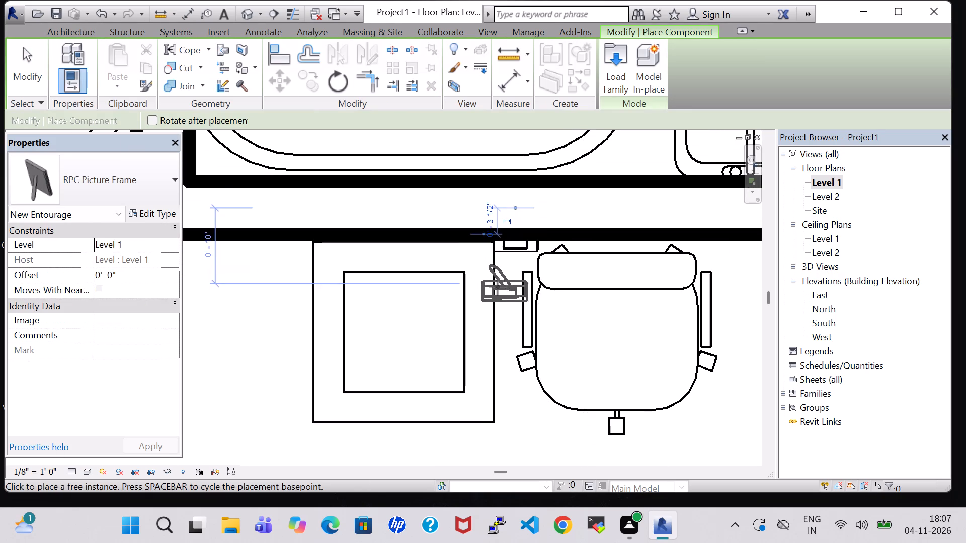
{"action": "key", "text": "Escape"}
{"action": "key", "text": "Escape"}
Set the Offset of the picture frame between the square table and the desk chair to 6' 0".
{"action": "left_click", "coordinate": [518, 251]}
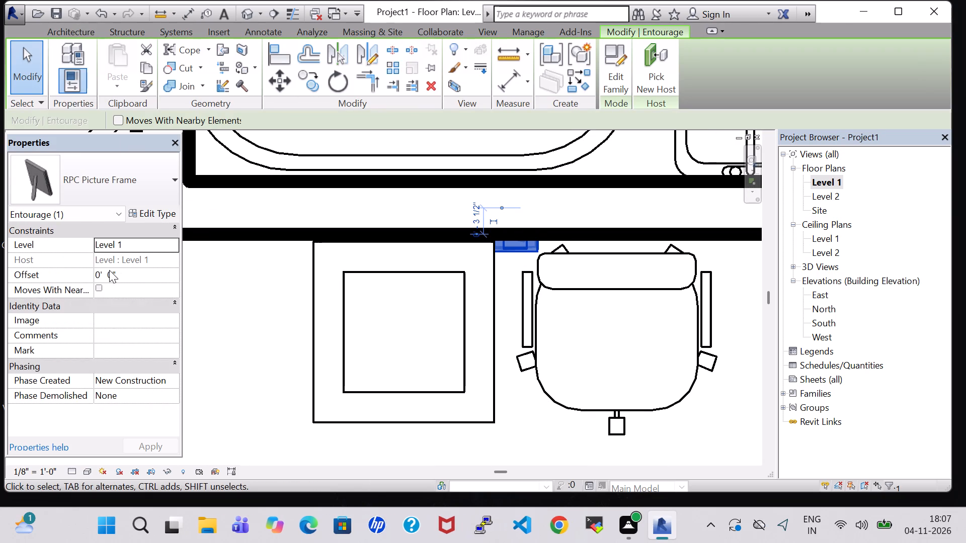
{"action": "left_click", "coordinate": [102, 276]}
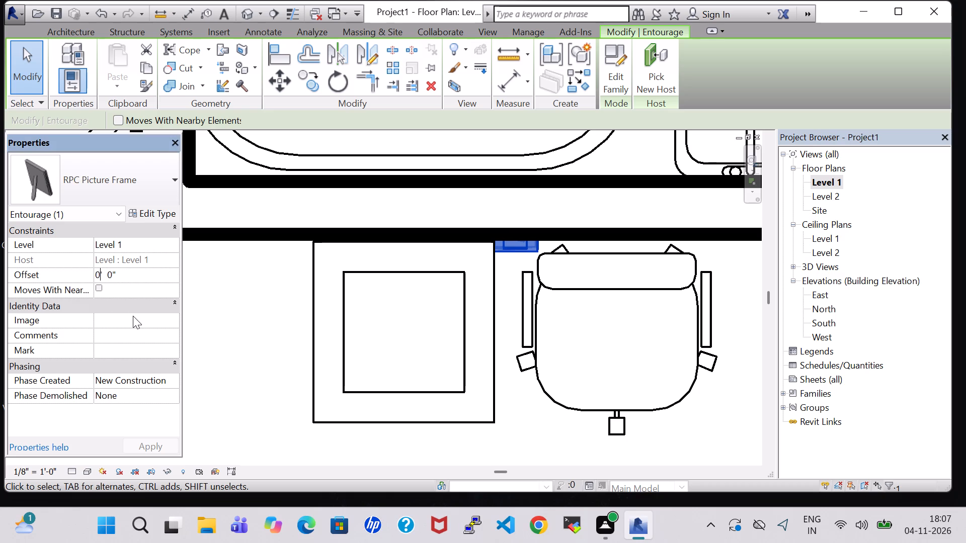
{"action": "key", "text": "BackSpace"}
{"action": "key", "text": "6"}
{"action": "key", "text": "Return"}
{"action": "left_click", "coordinate": [242, 330]}
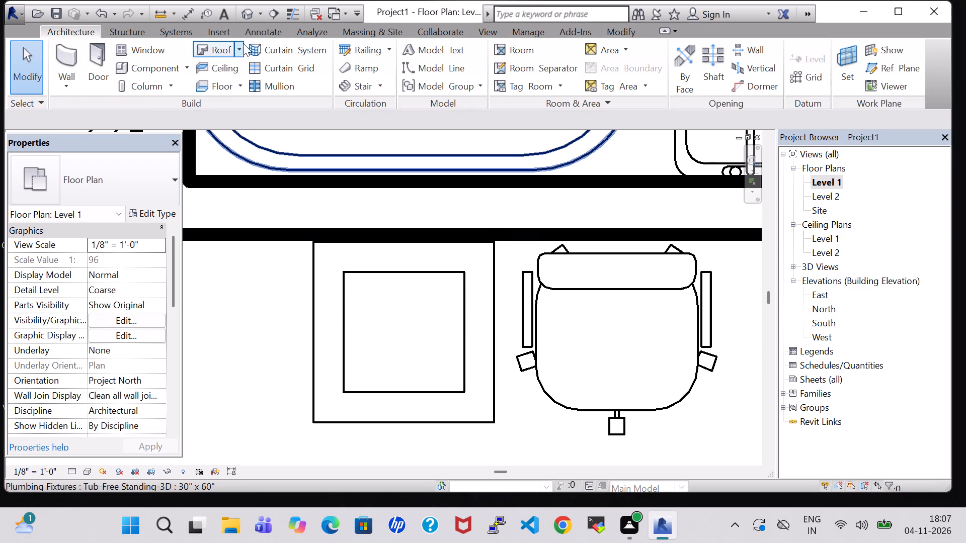
Examine the picture frame above the desk chair on the Living Room wall in the 3D view, from the front.
{"action": "left_click", "coordinate": [243, 13]}
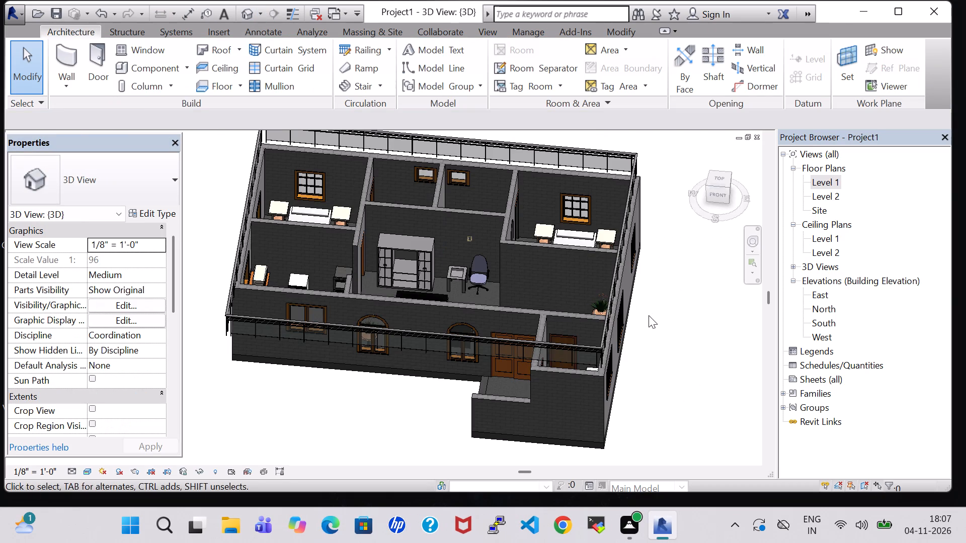
{"action": "middle_click_drag", "start_coordinate": [649, 315], "coordinate": [662, 269], "text": "shift"}
{"action": "scroll", "coordinate": [481, 237], "scroll_direction": "up", "scroll_amount": 7}
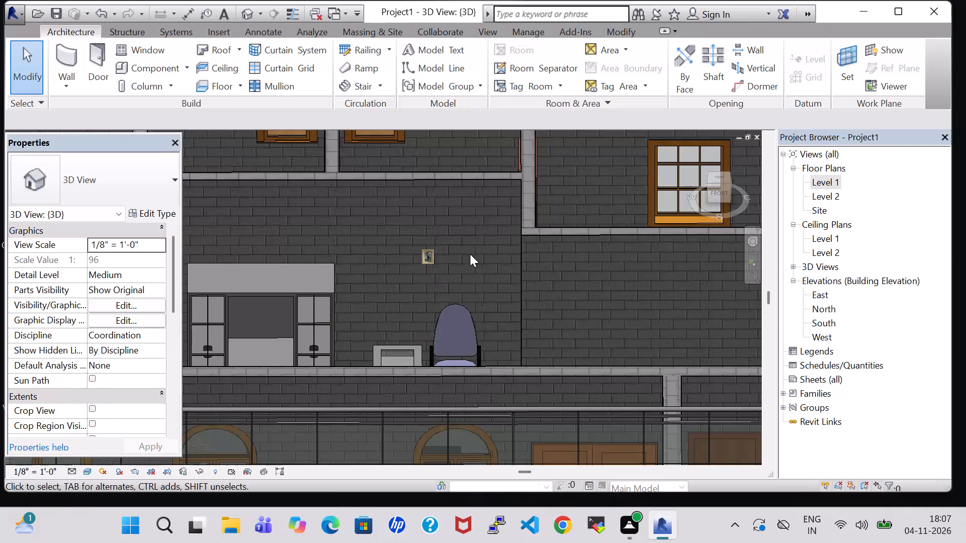
{"action": "scroll", "coordinate": [469, 254], "scroll_direction": "up", "scroll_amount": 6}
{"action": "scroll", "coordinate": [423, 273], "scroll_direction": "up", "scroll_amount": 6}
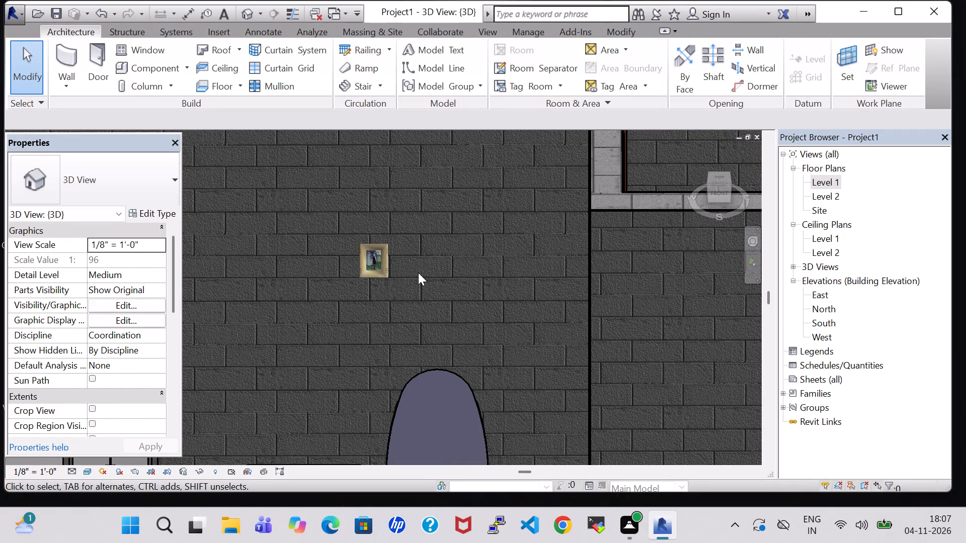
{"action": "scroll", "coordinate": [408, 272], "scroll_direction": "down", "scroll_amount": 10}
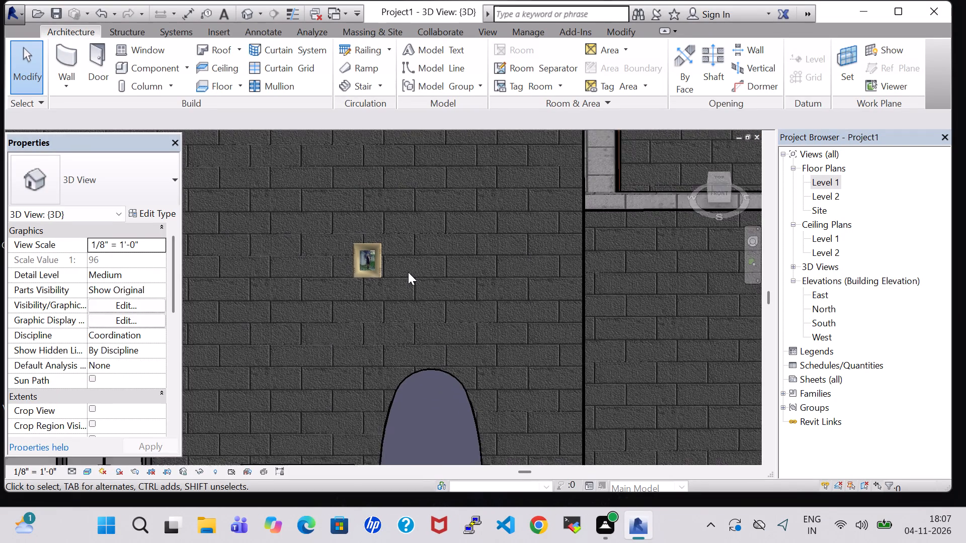
{"action": "scroll", "coordinate": [408, 272], "scroll_direction": "down", "scroll_amount": 7}
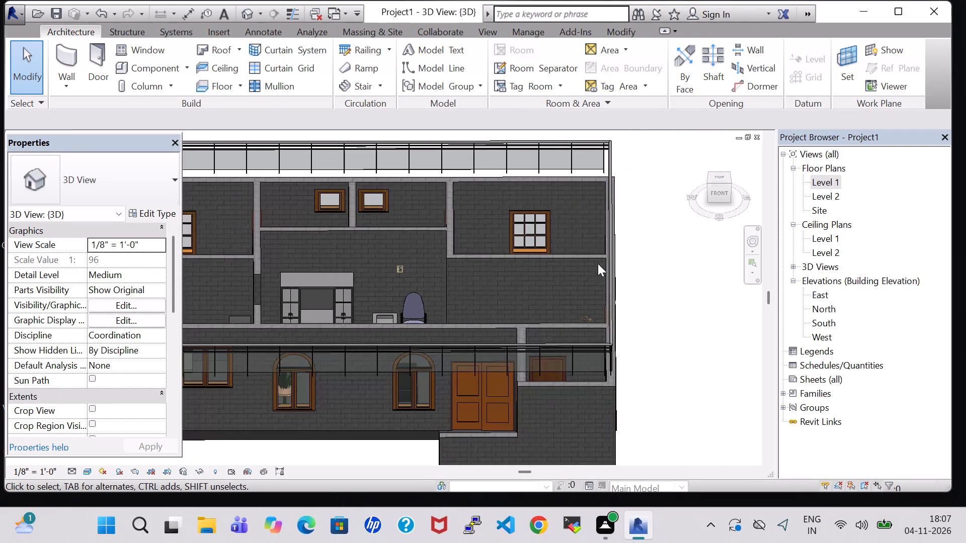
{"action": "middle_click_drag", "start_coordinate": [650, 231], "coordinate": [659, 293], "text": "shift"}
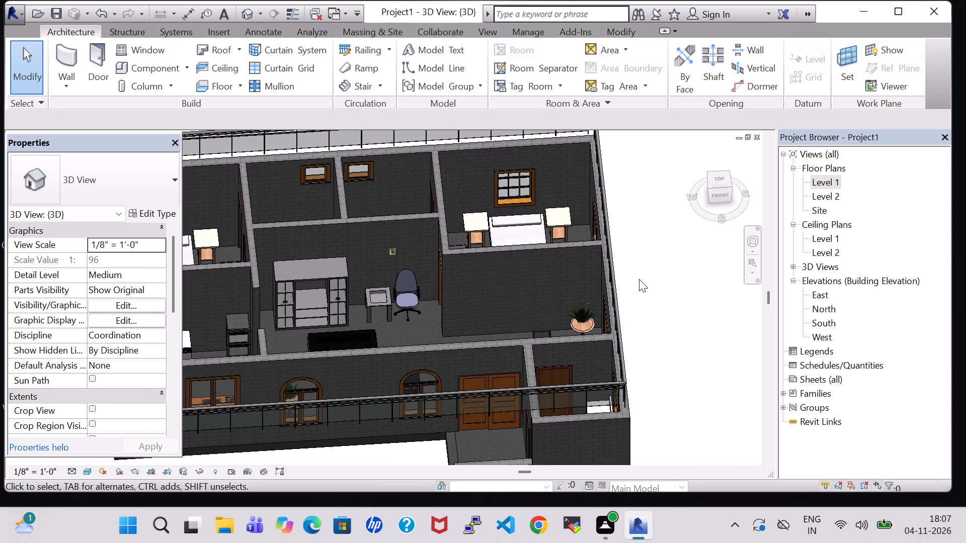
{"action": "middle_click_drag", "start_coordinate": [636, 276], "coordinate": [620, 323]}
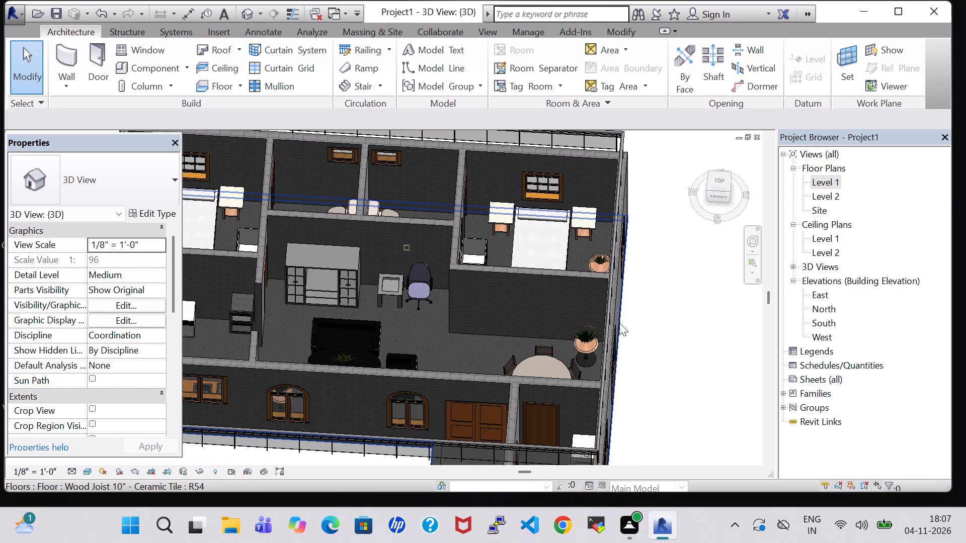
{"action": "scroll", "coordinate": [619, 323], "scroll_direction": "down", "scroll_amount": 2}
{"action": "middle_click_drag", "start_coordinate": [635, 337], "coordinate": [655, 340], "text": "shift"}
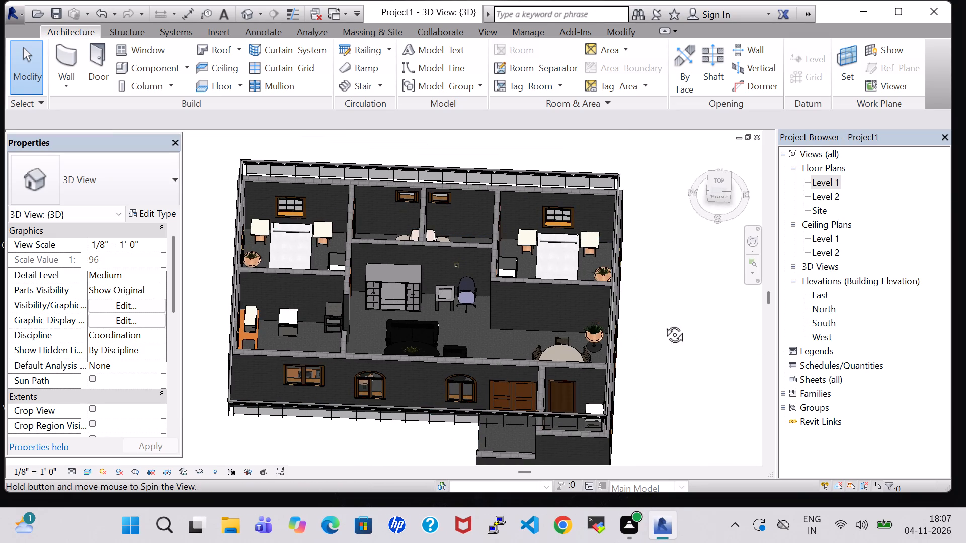
On Level 1, load the Trash Compactor family from the Domestic folder of the US Imperial Specialty Equipment library.
{"action": "double_click", "coordinate": [823, 182]}
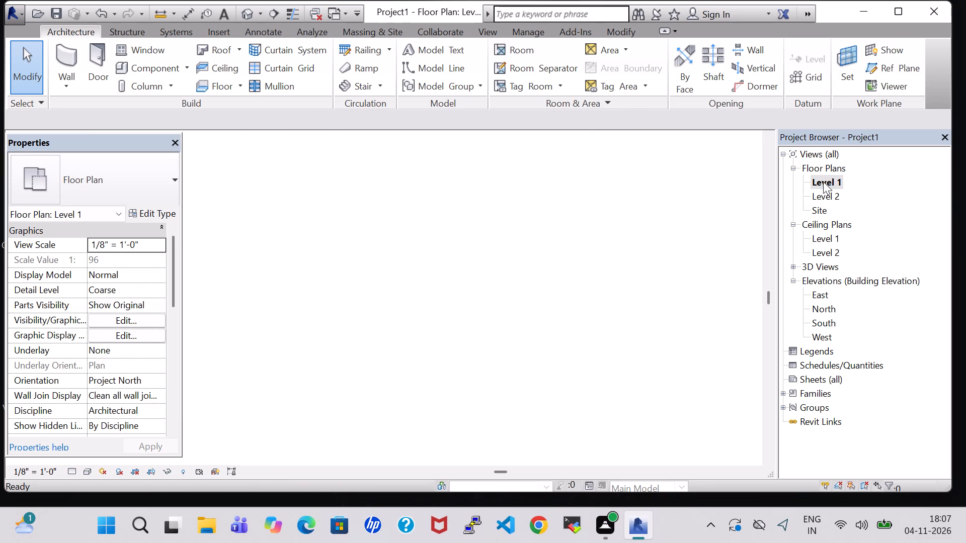
{"action": "scroll", "coordinate": [498, 295], "scroll_direction": "down", "scroll_amount": 9}
{"action": "middle_click_drag", "start_coordinate": [532, 254], "coordinate": [476, 286]}
{"action": "scroll", "coordinate": [476, 286], "scroll_direction": "down", "scroll_amount": 3}
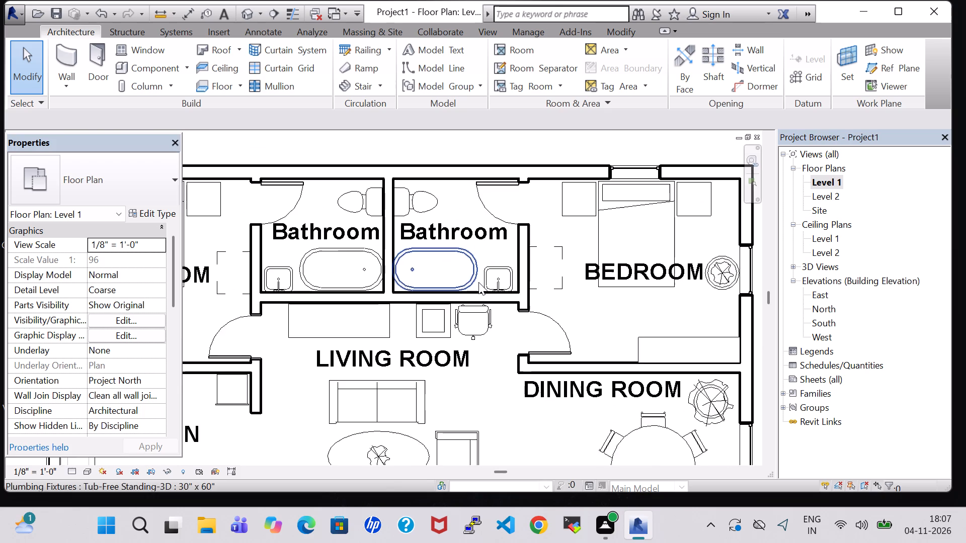
{"action": "middle_click_drag", "start_coordinate": [478, 282], "coordinate": [441, 293]}
{"action": "scroll", "coordinate": [441, 293], "scroll_direction": "down", "scroll_amount": 2}
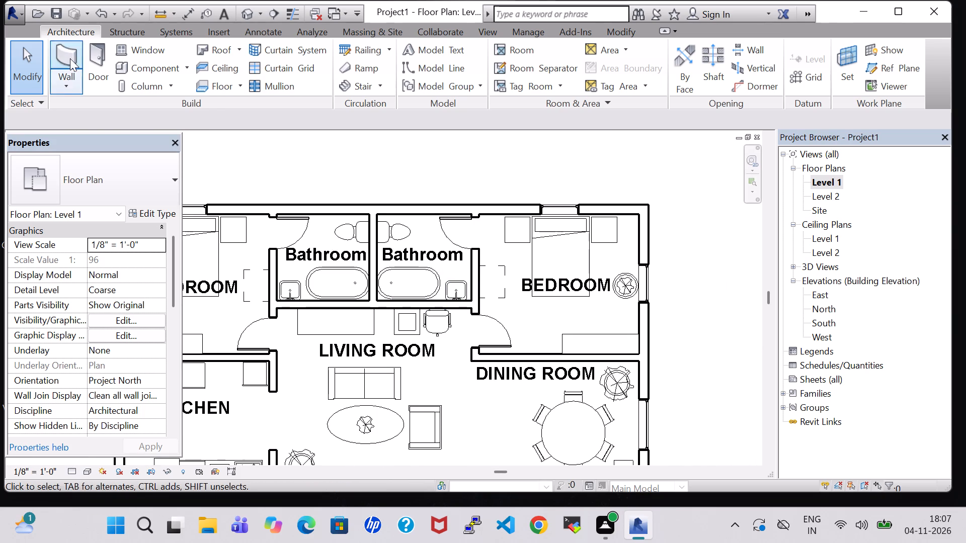
{"action": "left_click", "coordinate": [149, 65]}
{"action": "left_click", "coordinate": [611, 77]}
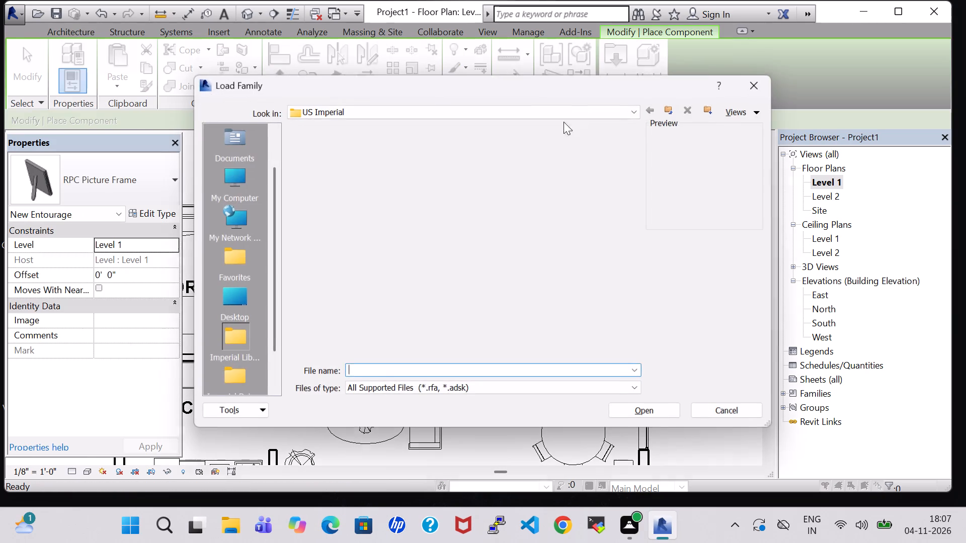
{"action": "scroll", "coordinate": [514, 206], "scroll_direction": "down", "scroll_amount": 2}
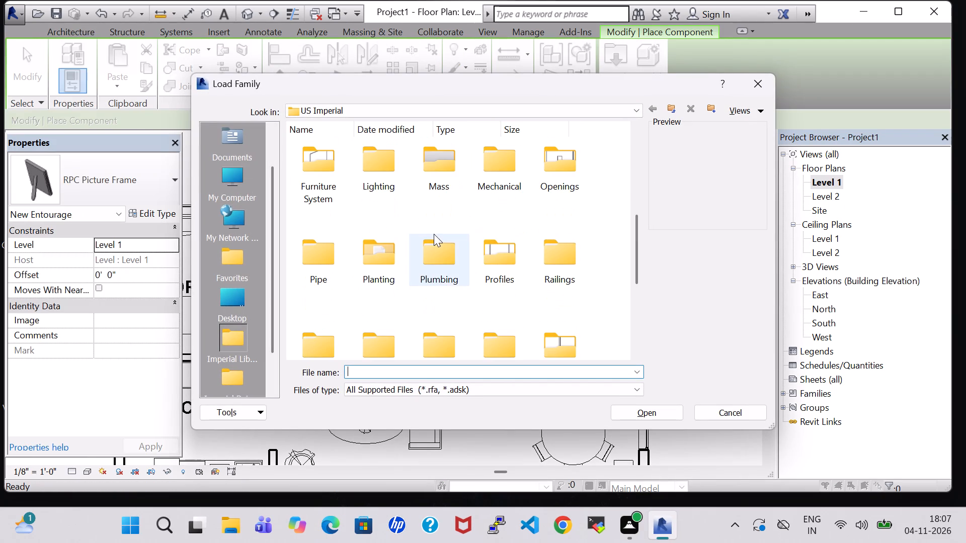
{"action": "scroll", "coordinate": [407, 229], "scroll_direction": "down", "scroll_amount": 1}
{"action": "double_click", "coordinate": [386, 213]}
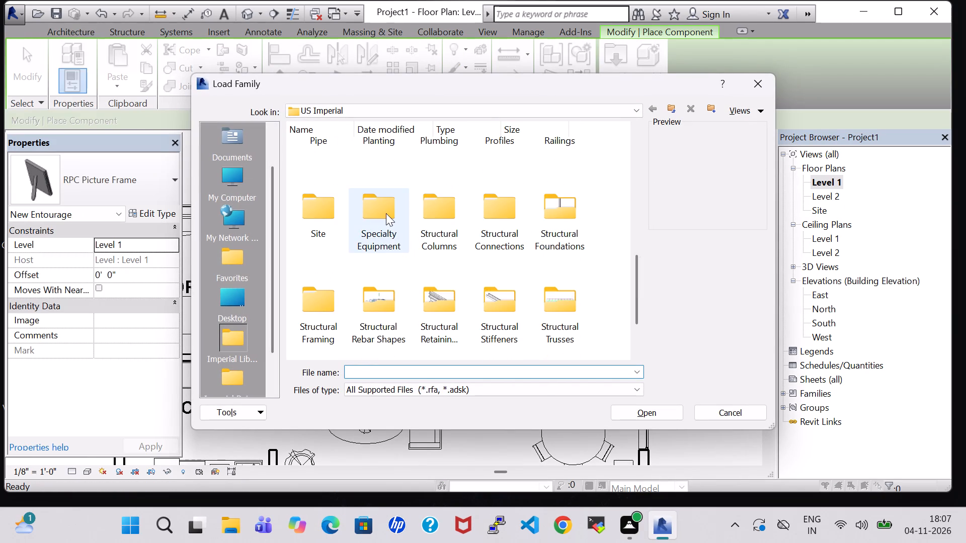
{"action": "double_click", "coordinate": [377, 154]}
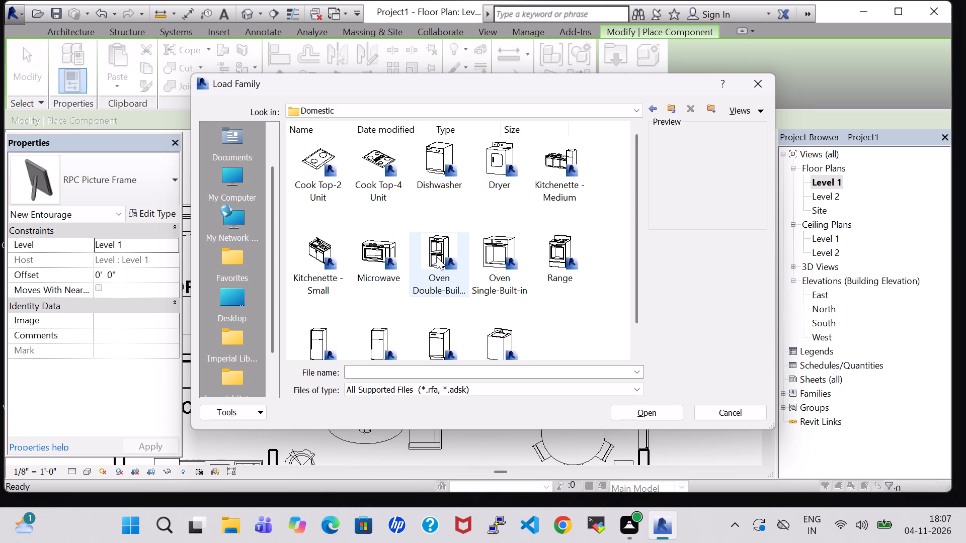
{"action": "scroll", "coordinate": [431, 265], "scroll_direction": "down", "scroll_amount": 1}
{"action": "left_click", "coordinate": [437, 318]}
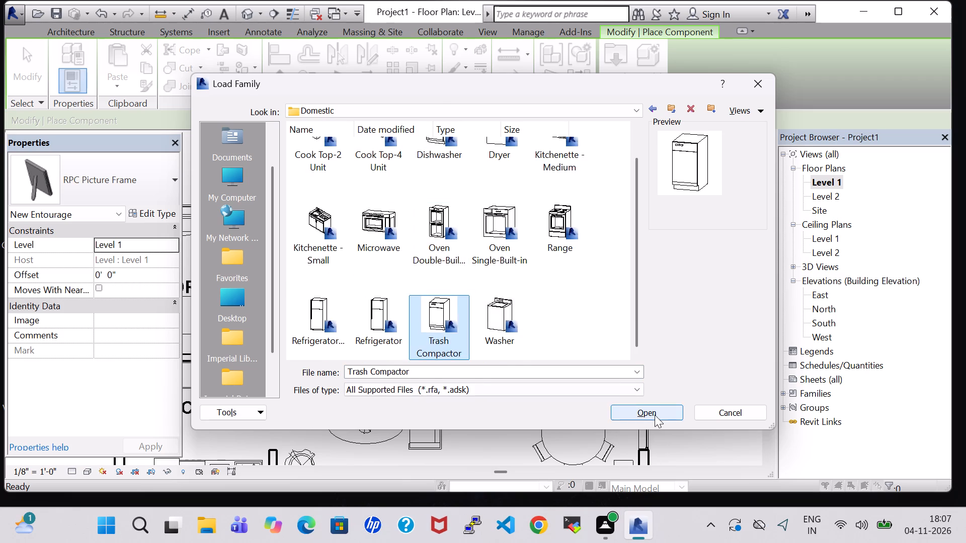
{"action": "left_click", "coordinate": [655, 415]}
Place an 18" x 24" x 34 1/2" Trash Compactor north of the sink in the east Bathroom, rotated and nudged back against the east wall.
{"action": "scroll", "coordinate": [429, 316], "scroll_direction": "up", "scroll_amount": 6}
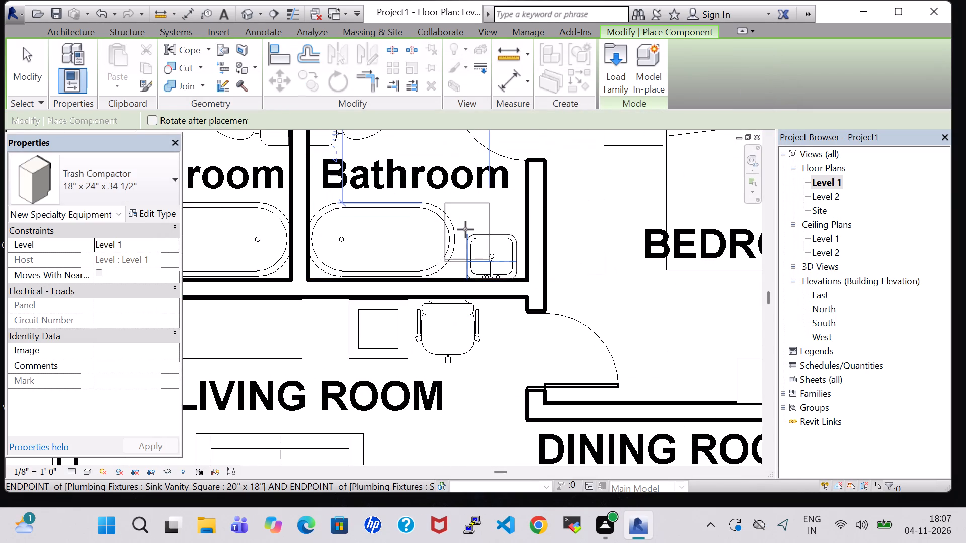
{"action": "key", "text": "space"}
{"action": "key", "text": "space"}
{"action": "key", "text": "space"}
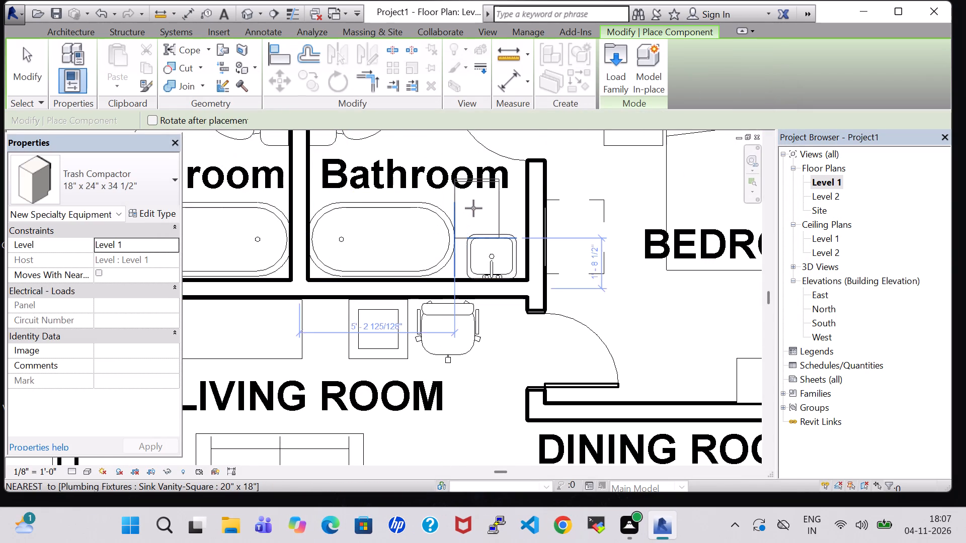
{"action": "key", "text": "space"}
{"action": "key", "text": "space"}
{"action": "scroll", "coordinate": [473, 208], "scroll_direction": "up", "scroll_amount": 4}
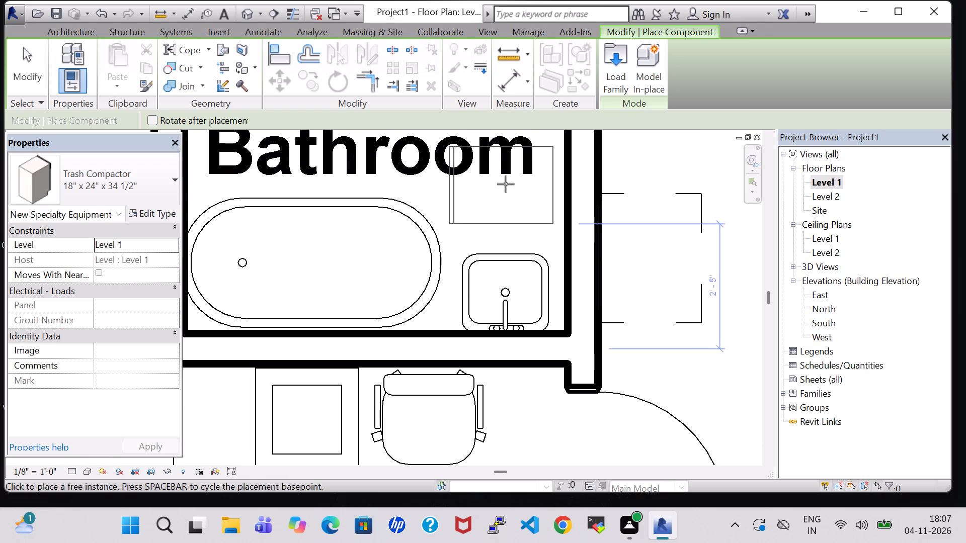
{"action": "left_click", "coordinate": [506, 185]}
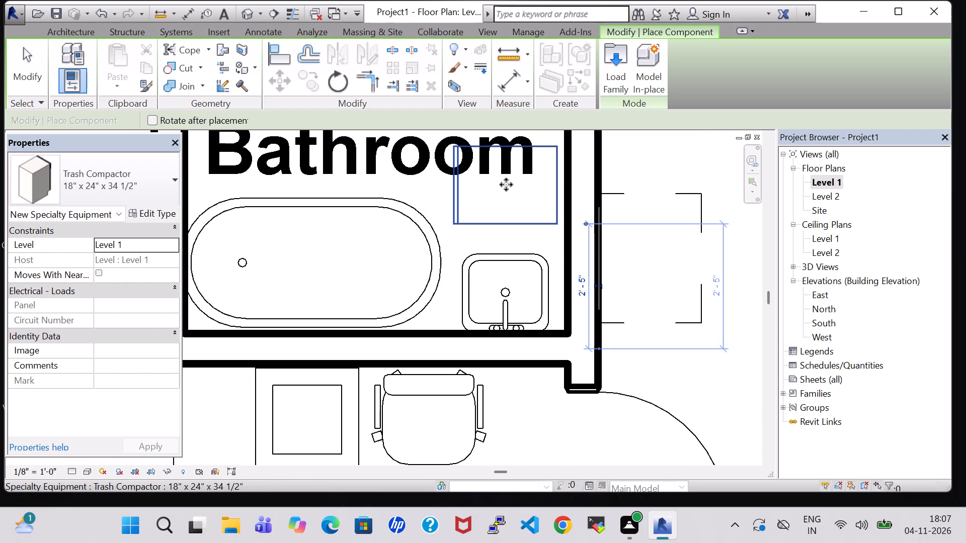
{"action": "key", "text": "Escape"}
{"action": "key", "text": "Escape"}
{"action": "left_click", "coordinate": [531, 225]}
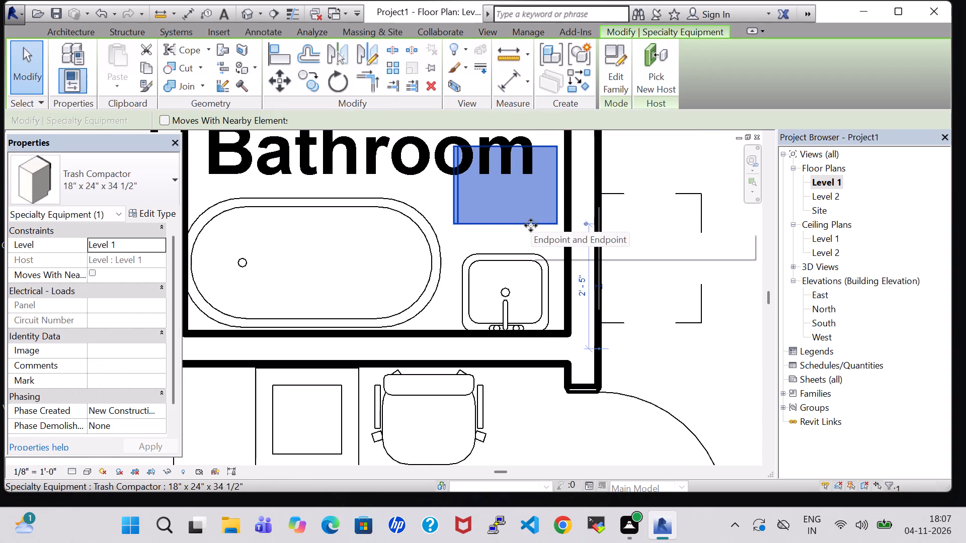
{"action": "key", "text": "Right"}
{"action": "key", "text": "Right"}
{"action": "left_click", "coordinate": [657, 168]}
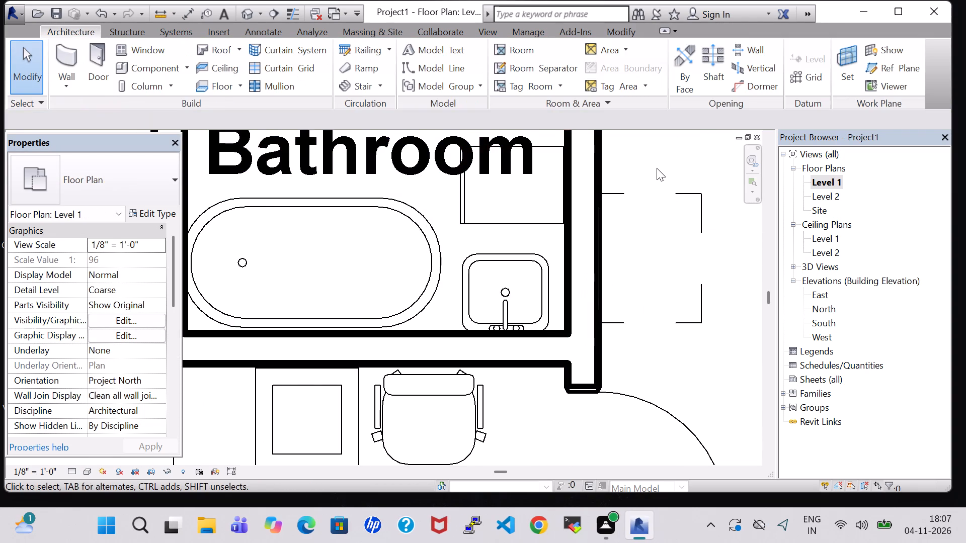
Place a matching Trash Compactor north of the sink in the west Bathroom, backed against the west wall and nudged clear of it.
{"action": "scroll", "coordinate": [657, 168], "scroll_direction": "down", "scroll_amount": 3}
{"action": "middle_click_drag", "start_coordinate": [548, 166], "coordinate": [676, 242]}
{"action": "left_click", "coordinate": [157, 65]}
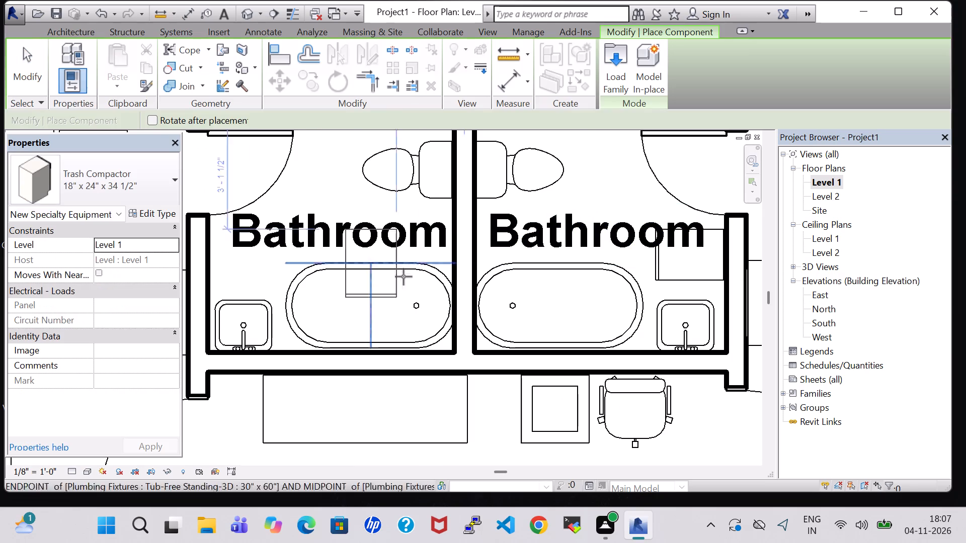
{"action": "key", "text": "space"}
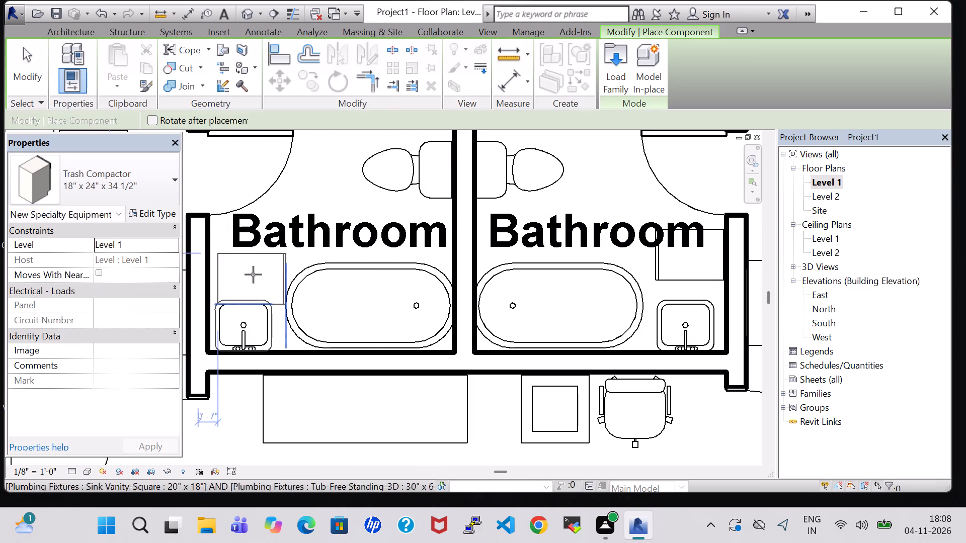
{"action": "scroll", "coordinate": [252, 252], "scroll_direction": "up", "scroll_amount": 2}
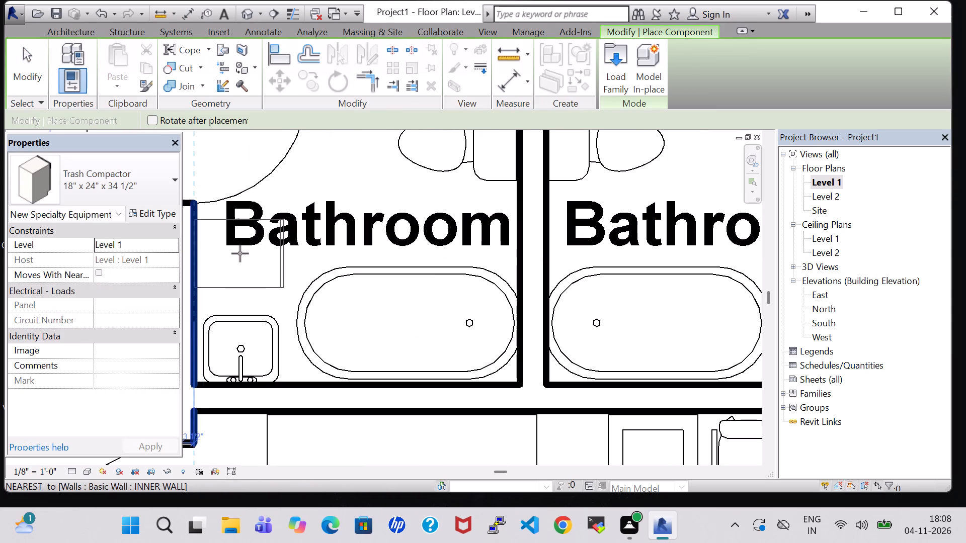
{"action": "left_click", "coordinate": [240, 253]}
{"action": "key", "text": "Escape"}
{"action": "key", "text": "Escape"}
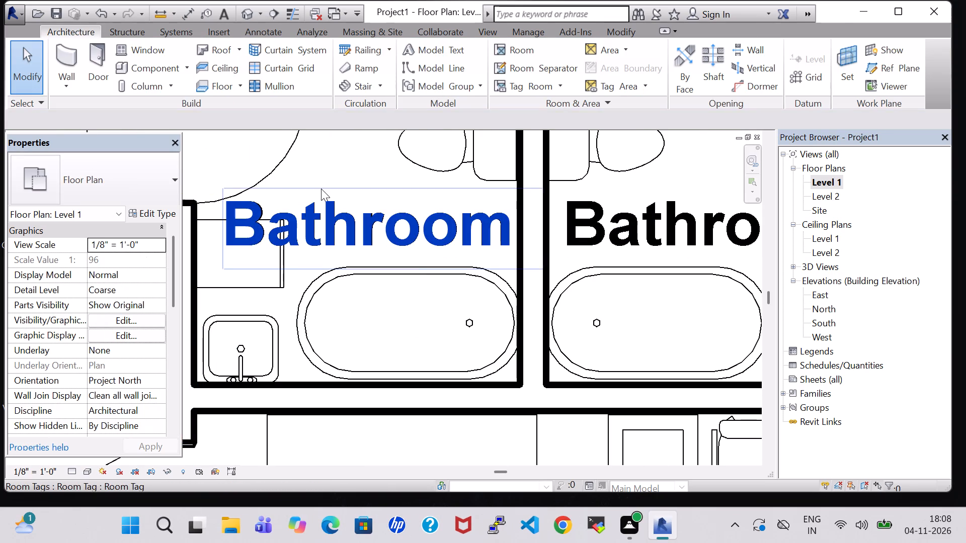
{"action": "left_click", "coordinate": [266, 287]}
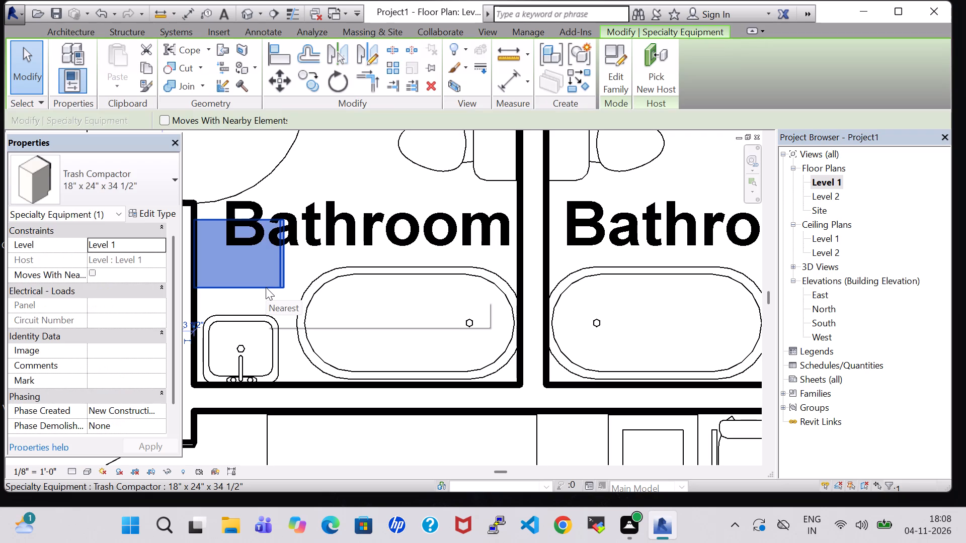
{"action": "key", "text": "Right"}
{"action": "left_click", "coordinate": [355, 155]}
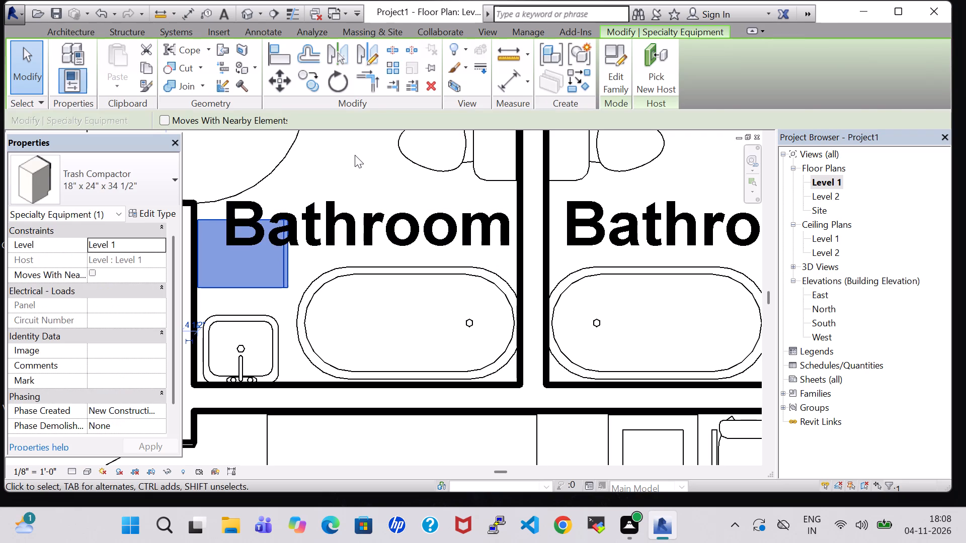
Examine the trash compactors in both bathrooms and the furnished layout in the 3D view from above.
{"action": "scroll", "coordinate": [355, 155], "scroll_direction": "down", "scroll_amount": 3}
{"action": "middle_click_drag", "start_coordinate": [355, 155], "coordinate": [311, 171]}
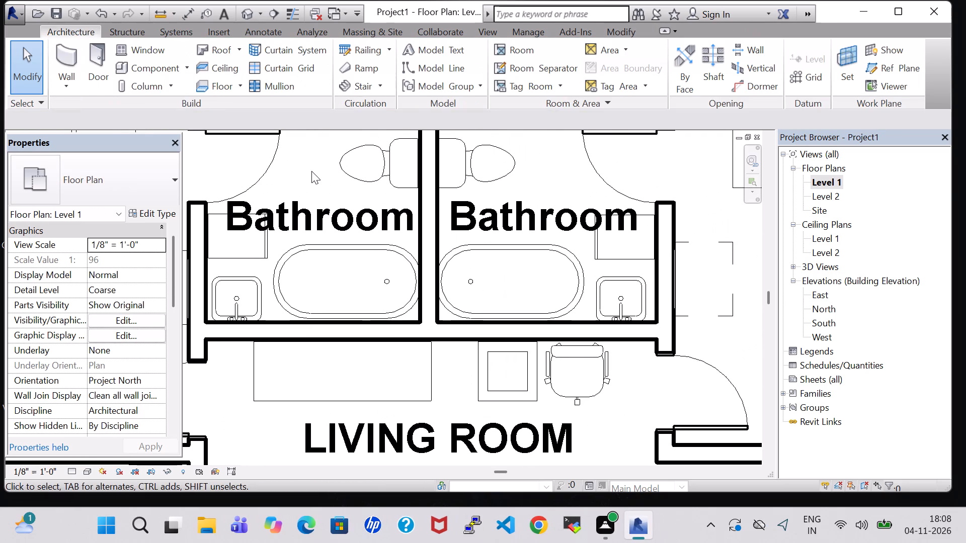
{"action": "scroll", "coordinate": [311, 171], "scroll_direction": "down", "scroll_amount": 1}
{"action": "left_click", "coordinate": [245, 12]}
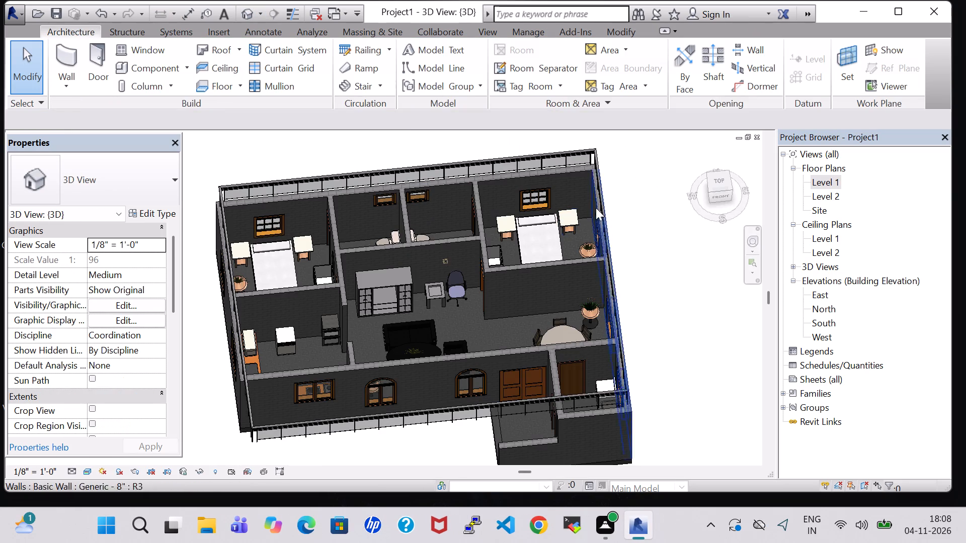
{"action": "middle_click_drag", "start_coordinate": [630, 228], "coordinate": [623, 377], "text": "shift"}
{"action": "scroll", "coordinate": [626, 236], "scroll_direction": "down", "scroll_amount": 1, "text": "shift"}
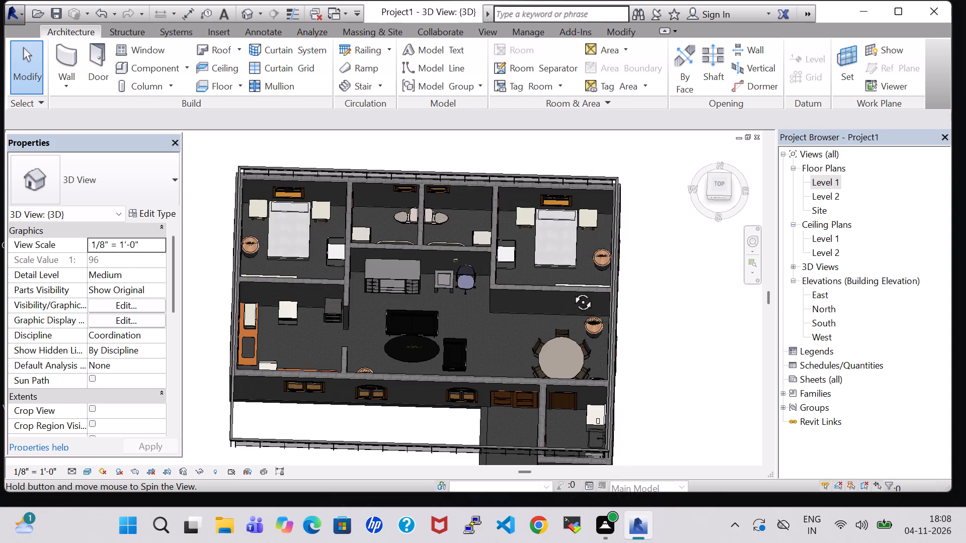
{"action": "middle_click", "coordinate": [454, 162], "text": "shift"}
{"action": "scroll", "coordinate": [433, 209], "scroll_direction": "up", "scroll_amount": 6}
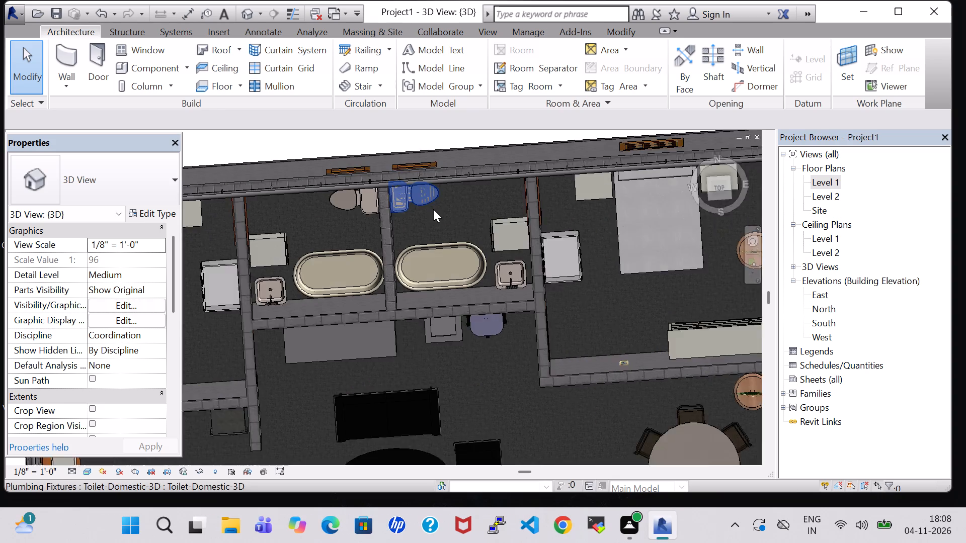
{"action": "middle_click_drag", "start_coordinate": [435, 233], "coordinate": [506, 157], "text": "shift"}
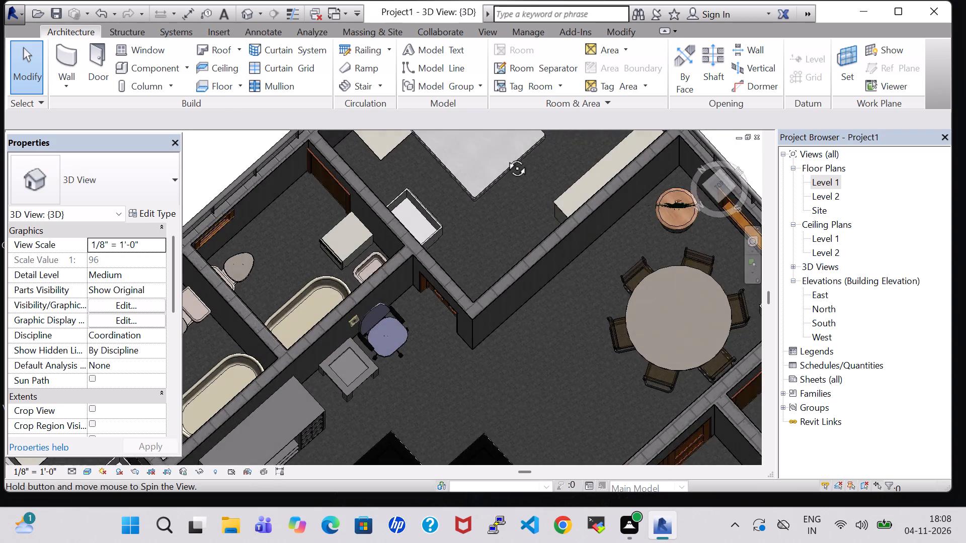
{"action": "middle_click_drag", "start_coordinate": [506, 157], "coordinate": [361, 204], "text": "shift"}
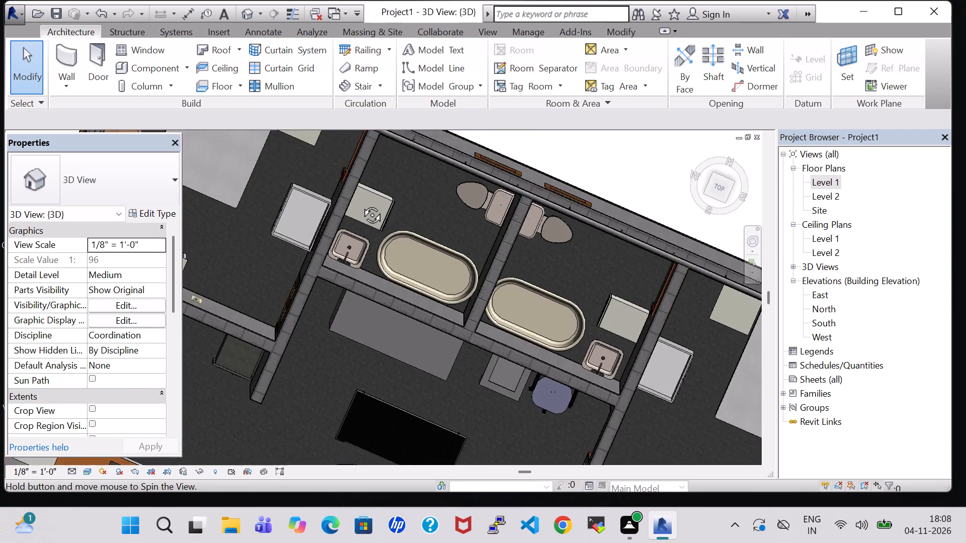
{"action": "middle_click_drag", "start_coordinate": [361, 204], "coordinate": [435, 198], "text": "shift"}
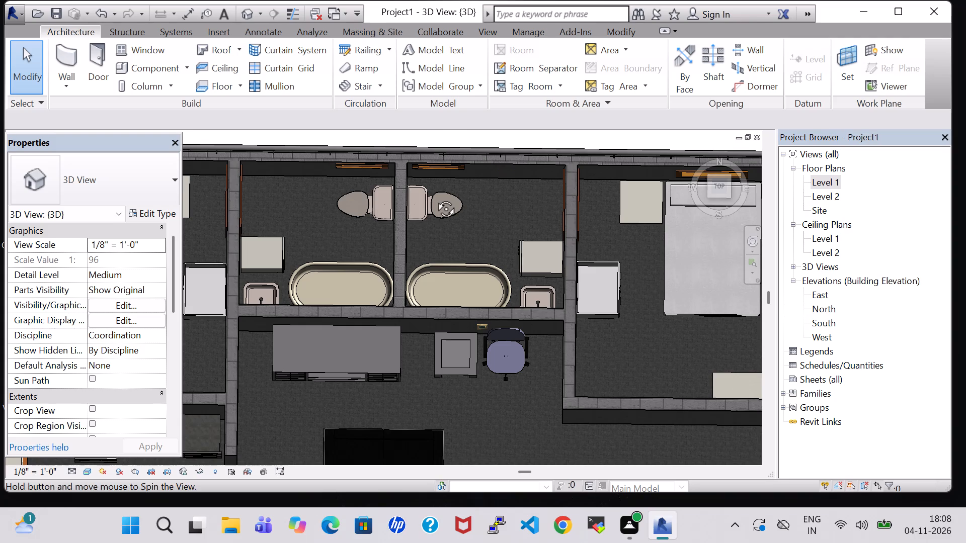
{"action": "scroll", "coordinate": [435, 198], "scroll_direction": "down", "scroll_amount": 5}
{"action": "middle_click_drag", "start_coordinate": [518, 347], "coordinate": [515, 302]}
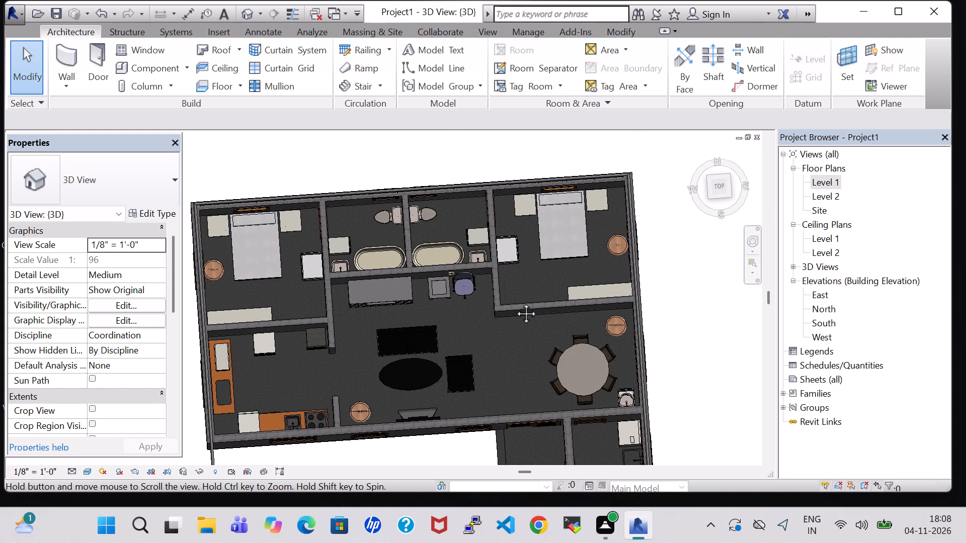
{"action": "middle_click_drag", "start_coordinate": [515, 302], "coordinate": [515, 301]}
{"action": "middle_click_drag", "start_coordinate": [661, 302], "coordinate": [658, 310], "text": "shift"}
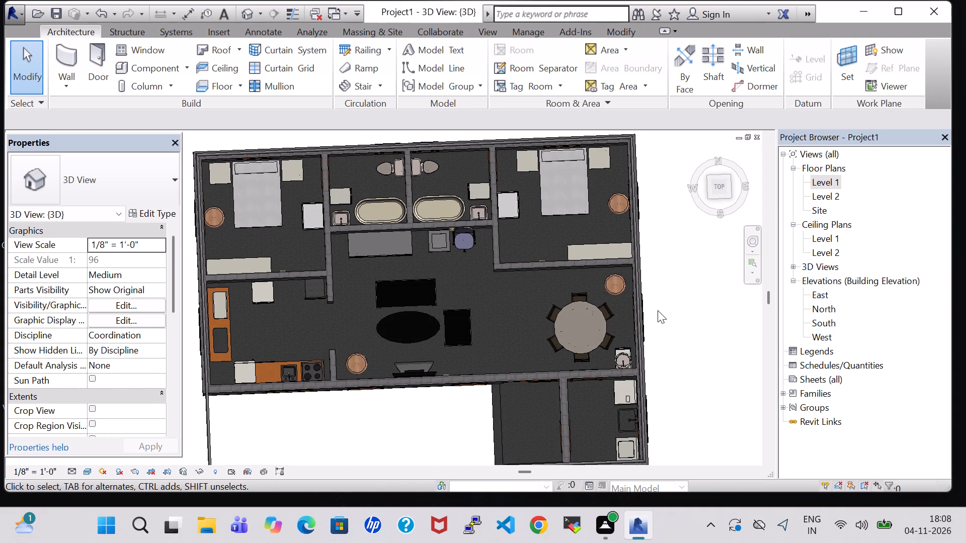
{"action": "middle_click", "coordinate": [658, 310], "text": "shift"}
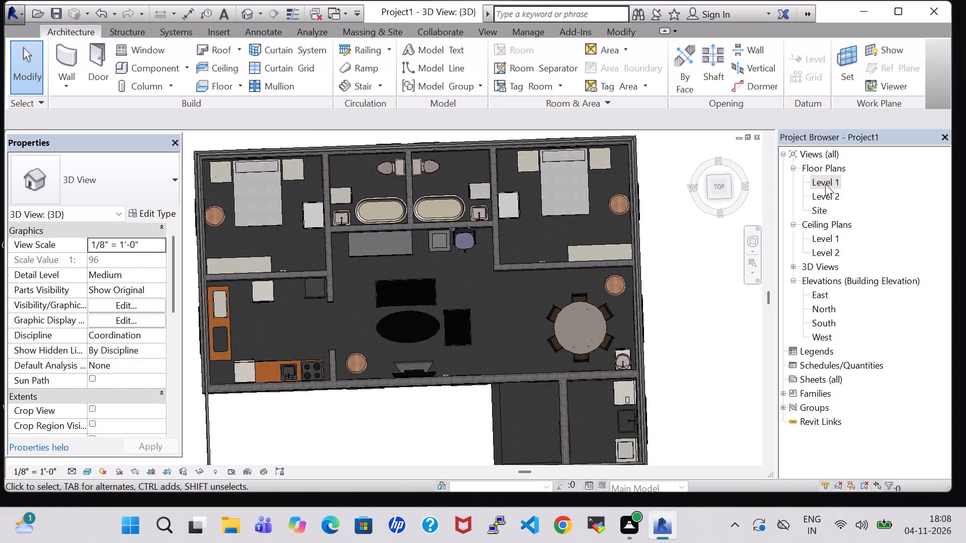
Review the whole furnished layout in the Level 1 floor plan.
{"action": "double_click", "coordinate": [825, 184]}
{"action": "scroll", "coordinate": [637, 301], "scroll_direction": "down", "scroll_amount": 1}
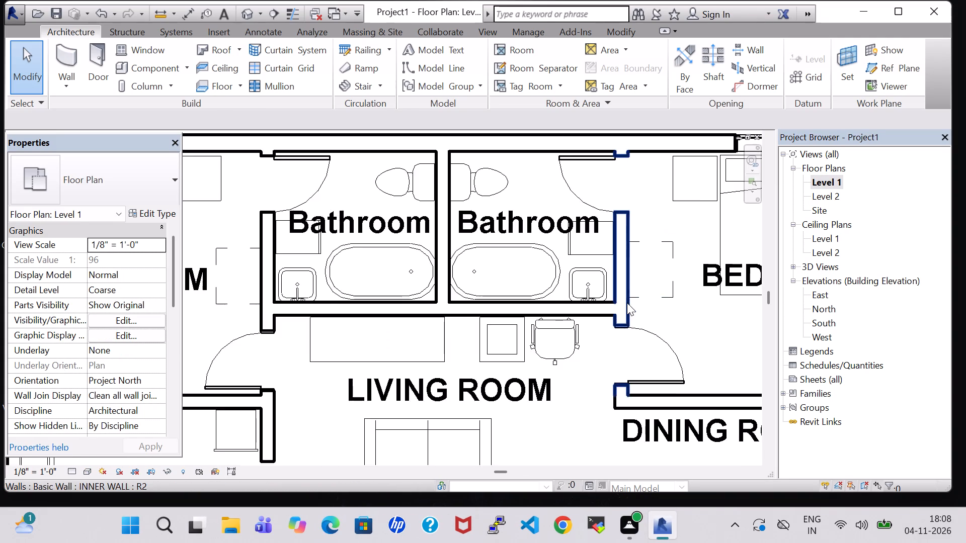
{"action": "scroll", "coordinate": [627, 303], "scroll_direction": "down", "scroll_amount": 4}
{"action": "scroll", "coordinate": [627, 303], "scroll_direction": "up", "scroll_amount": 1}
{"action": "middle_click_drag", "start_coordinate": [627, 303], "coordinate": [536, 258]}
{"action": "scroll", "coordinate": [544, 261], "scroll_direction": "down", "scroll_amount": 4}
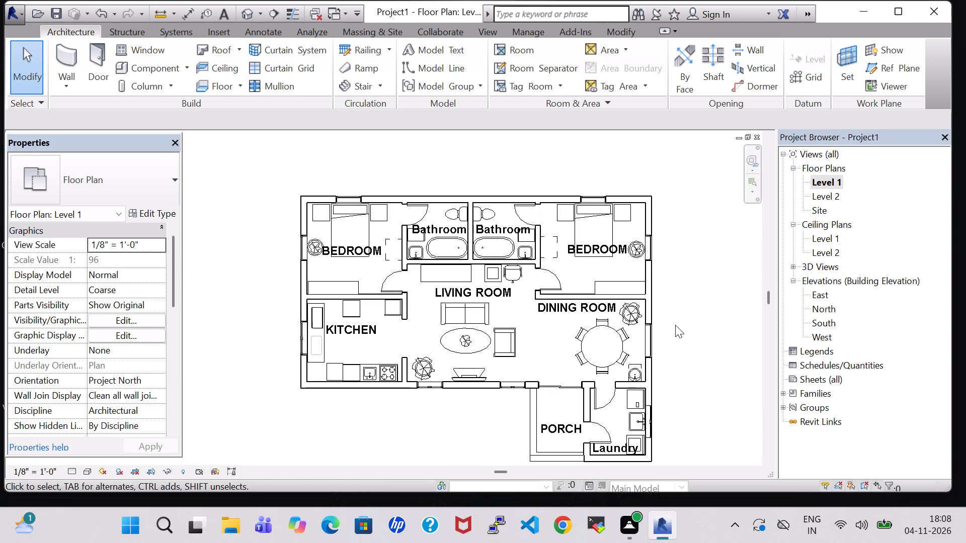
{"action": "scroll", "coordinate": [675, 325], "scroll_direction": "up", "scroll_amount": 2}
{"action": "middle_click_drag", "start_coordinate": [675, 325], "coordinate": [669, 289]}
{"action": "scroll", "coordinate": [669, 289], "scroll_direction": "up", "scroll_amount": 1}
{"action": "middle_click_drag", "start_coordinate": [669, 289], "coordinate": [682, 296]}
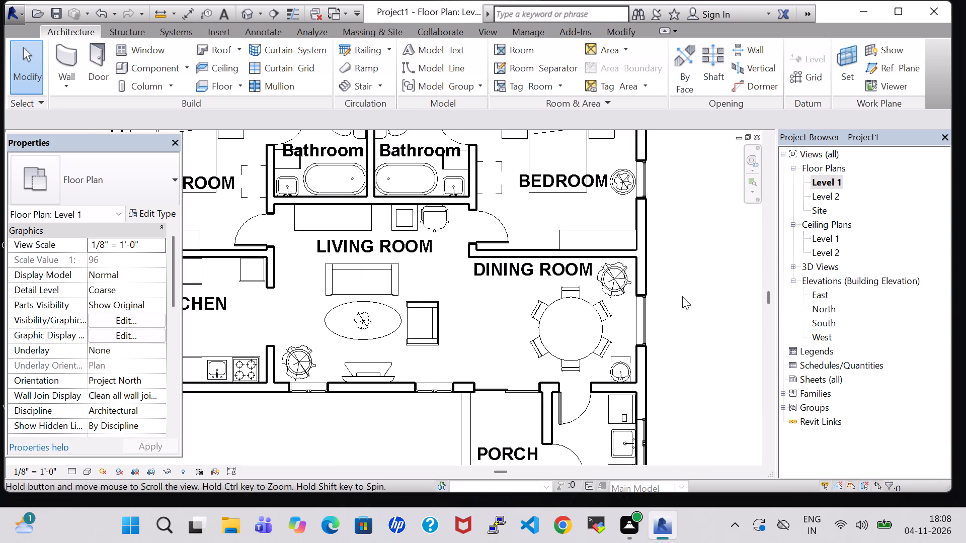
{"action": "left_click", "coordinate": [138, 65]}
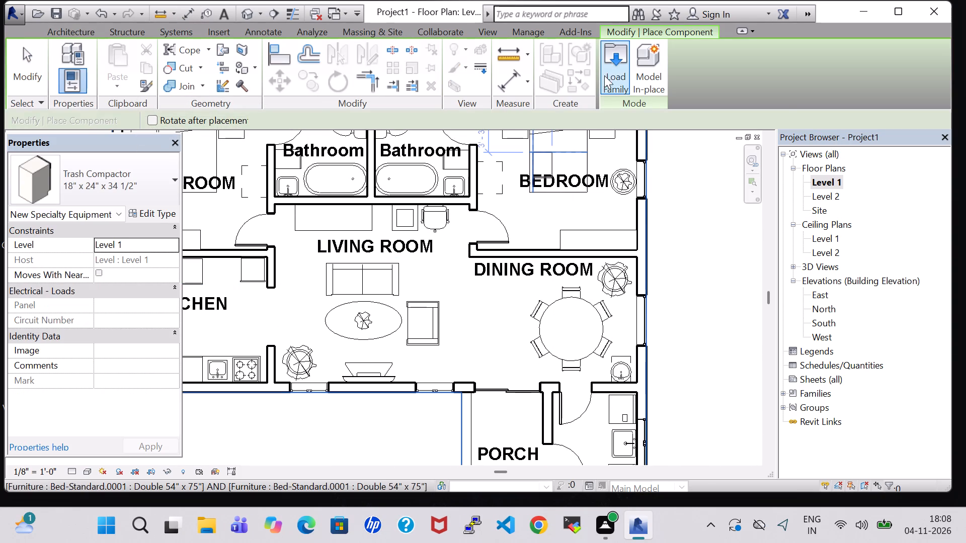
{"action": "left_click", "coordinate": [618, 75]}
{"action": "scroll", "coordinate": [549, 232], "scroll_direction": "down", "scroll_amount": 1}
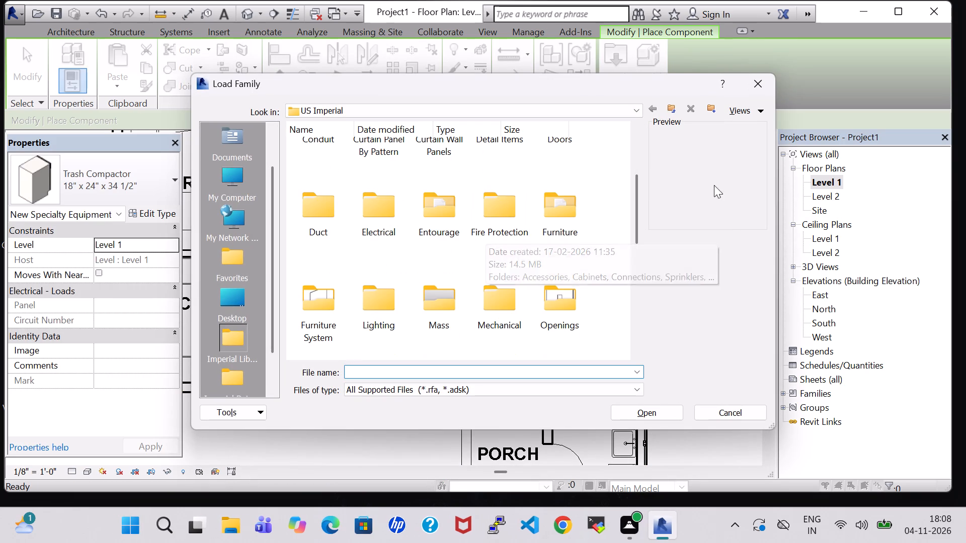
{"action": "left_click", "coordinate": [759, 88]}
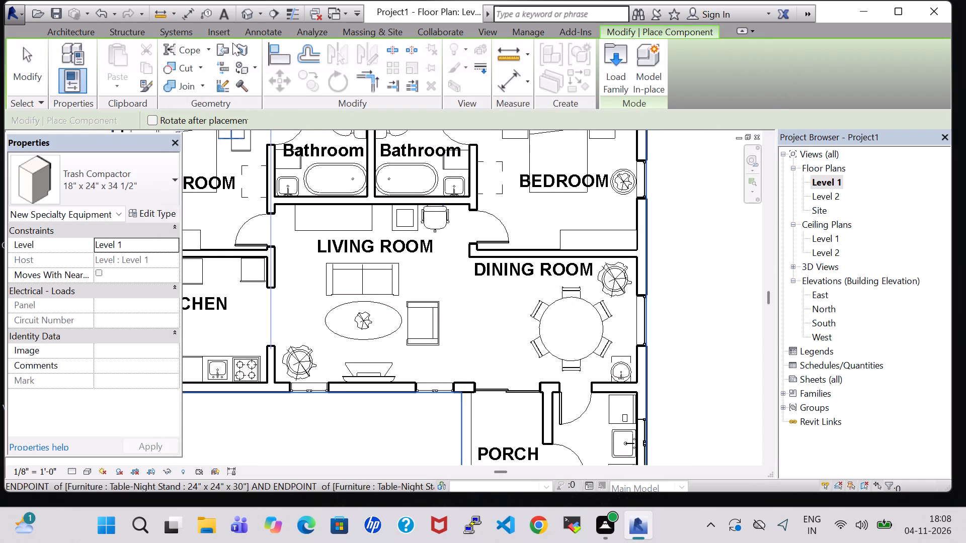
Examine the furnished building in the 3D view from above and from the front, and return to the Level 1 floor plan.
{"action": "left_click", "coordinate": [245, 14]}
{"action": "scroll", "coordinate": [568, 306], "scroll_direction": "down", "scroll_amount": 3}
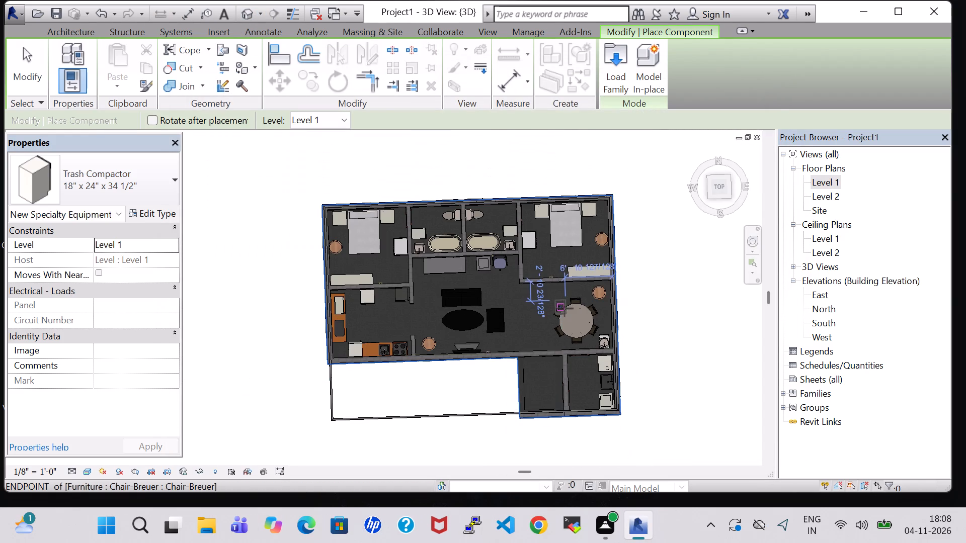
{"action": "key", "text": "Escape"}
{"action": "key", "text": "Escape"}
{"action": "key", "text": "Escape"}
{"action": "key", "text": "Escape"}
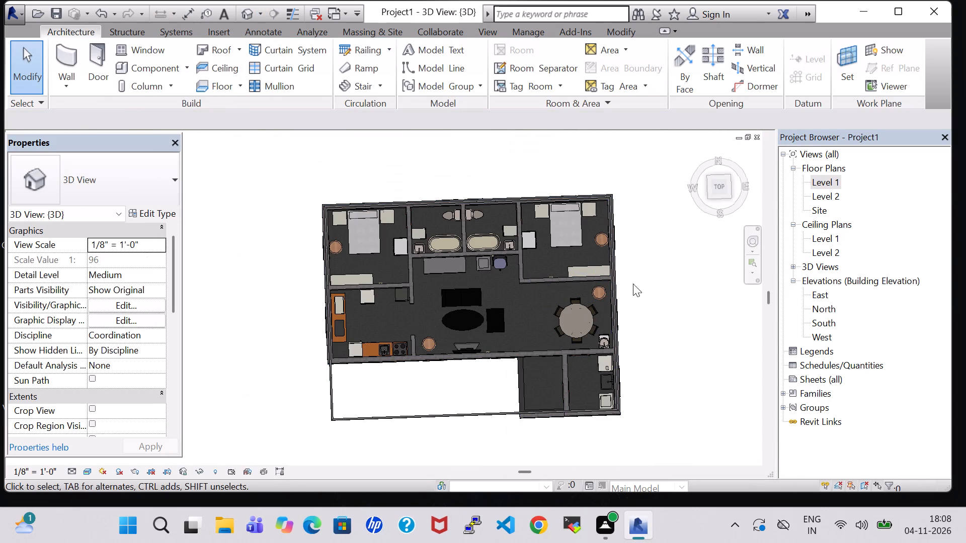
{"action": "middle_click_drag", "start_coordinate": [665, 346], "coordinate": [636, 228], "text": "shift"}
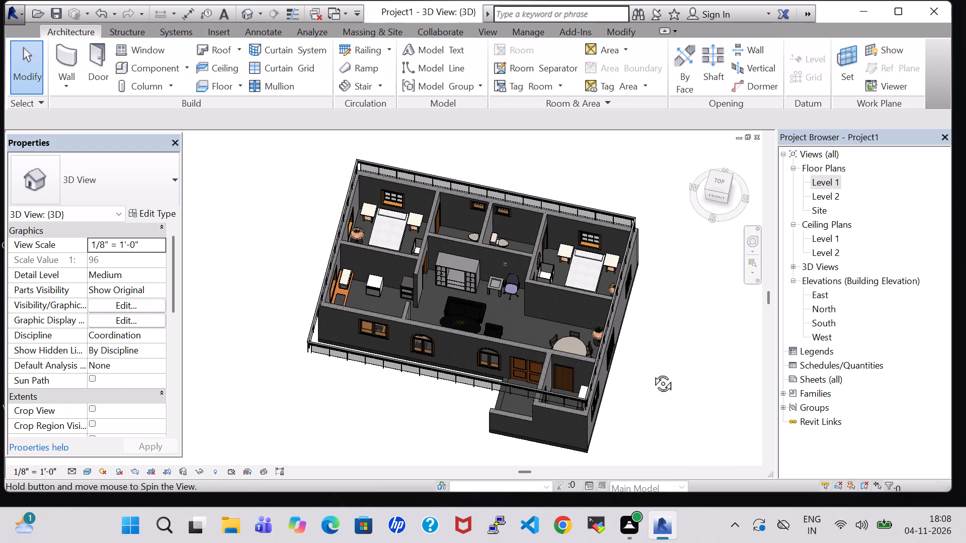
{"action": "middle_click_drag", "start_coordinate": [650, 375], "coordinate": [661, 307]}
{"action": "middle_click_drag", "start_coordinate": [658, 320], "coordinate": [659, 266], "text": "shift"}
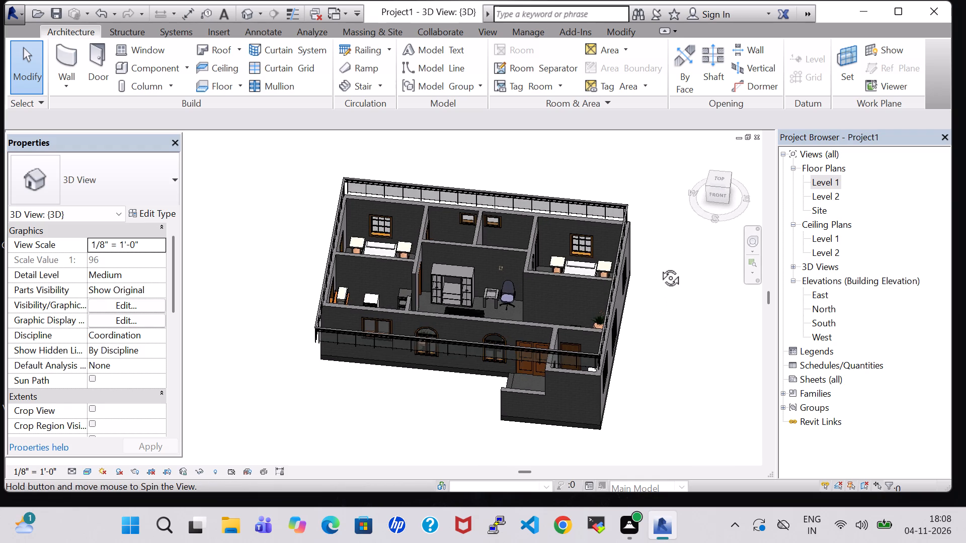
{"action": "middle_click_drag", "start_coordinate": [659, 266], "coordinate": [659, 263], "text": "shift"}
{"action": "middle_click_drag", "start_coordinate": [659, 301], "coordinate": [635, 323]}
{"action": "scroll", "coordinate": [635, 325], "scroll_direction": "up", "scroll_amount": 2}
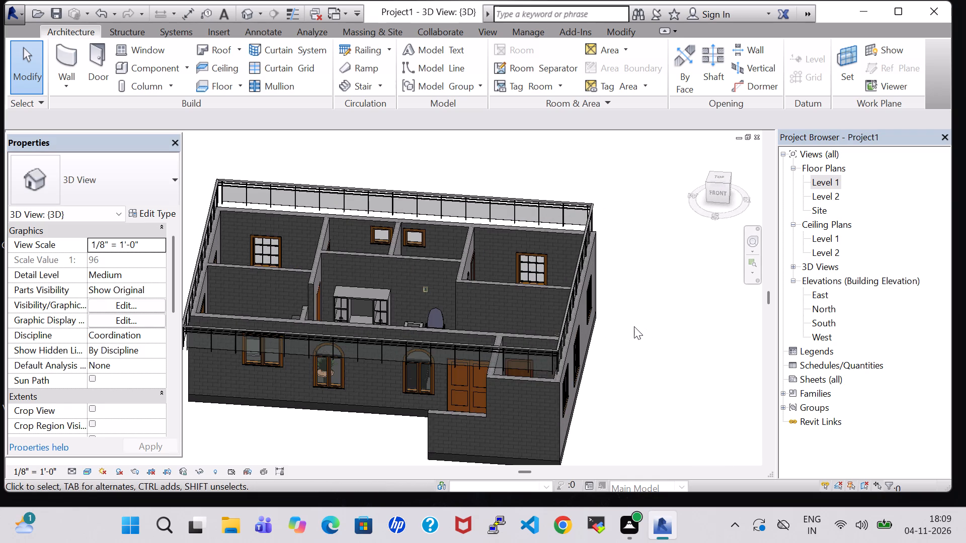
{"action": "middle_click_drag", "start_coordinate": [628, 330], "coordinate": [653, 330]}
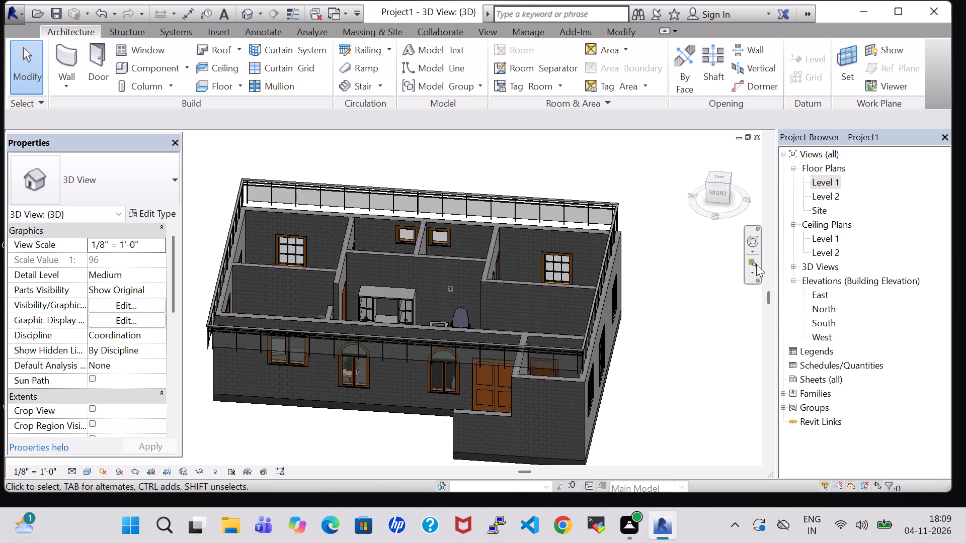
{"action": "double_click", "coordinate": [823, 179]}
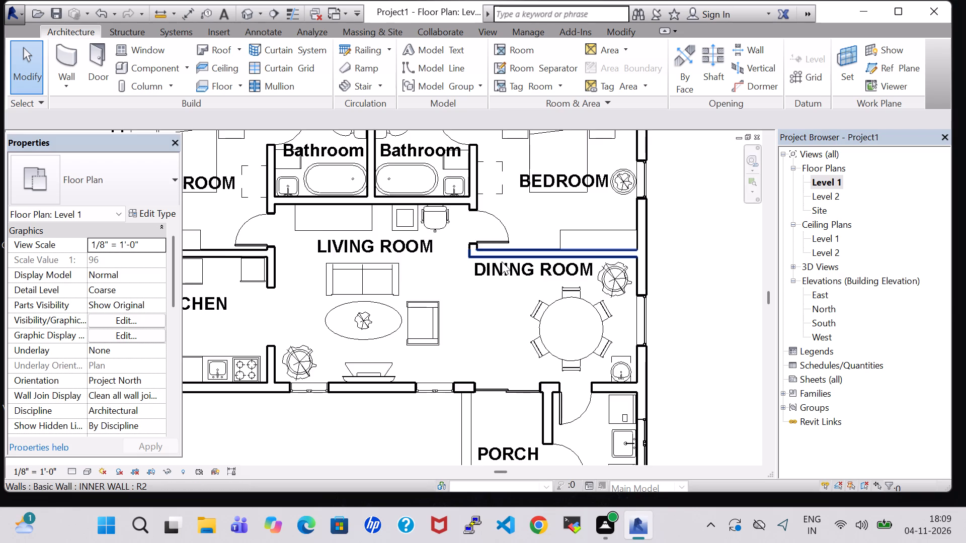
{"action": "scroll", "coordinate": [502, 261], "scroll_direction": "down", "scroll_amount": 2}
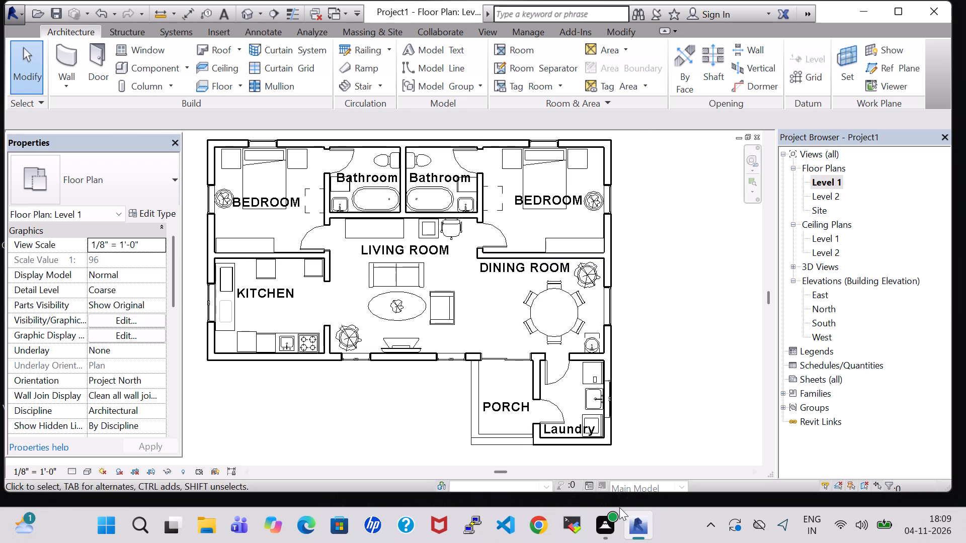
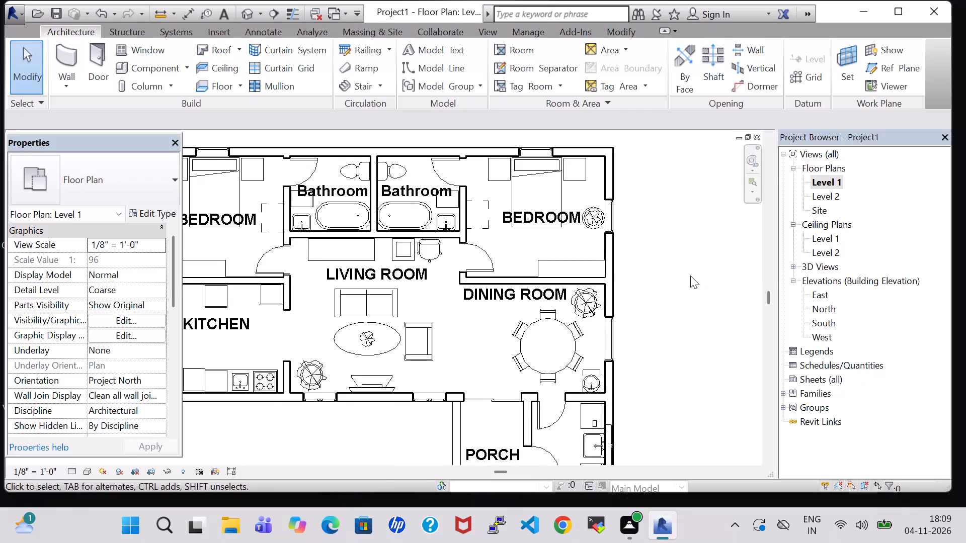
Sketch a straight railing path about 6' 5" long along the centre of the porch's front wall in the floor plan.
{"action": "scroll", "coordinate": [690, 276], "scroll_direction": "down", "scroll_amount": 2}
{"action": "middle_click_drag", "start_coordinate": [684, 297], "coordinate": [678, 275]}
{"action": "scroll", "coordinate": [678, 275], "scroll_direction": "down", "scroll_amount": 1}
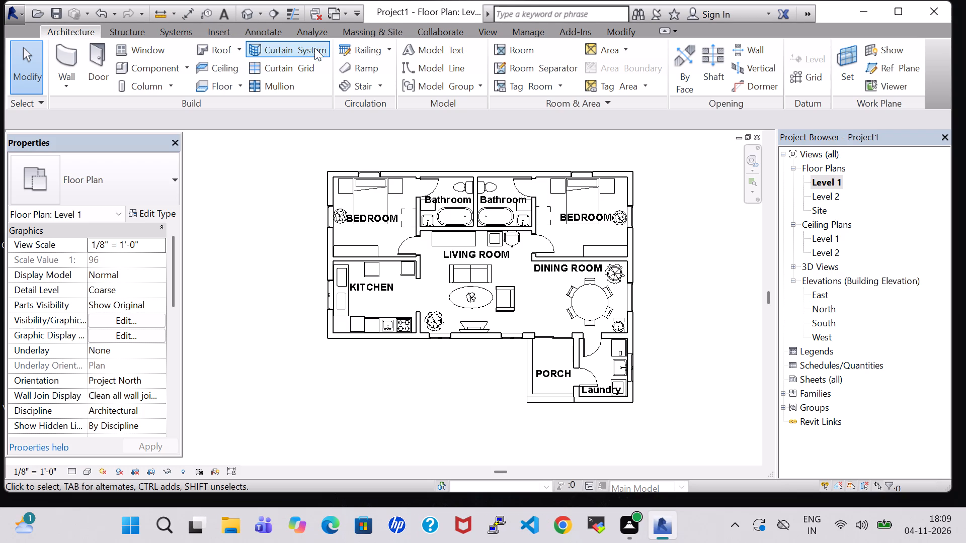
{"action": "left_click", "coordinate": [343, 48]}
{"action": "scroll", "coordinate": [532, 408], "scroll_direction": "up", "scroll_amount": 7}
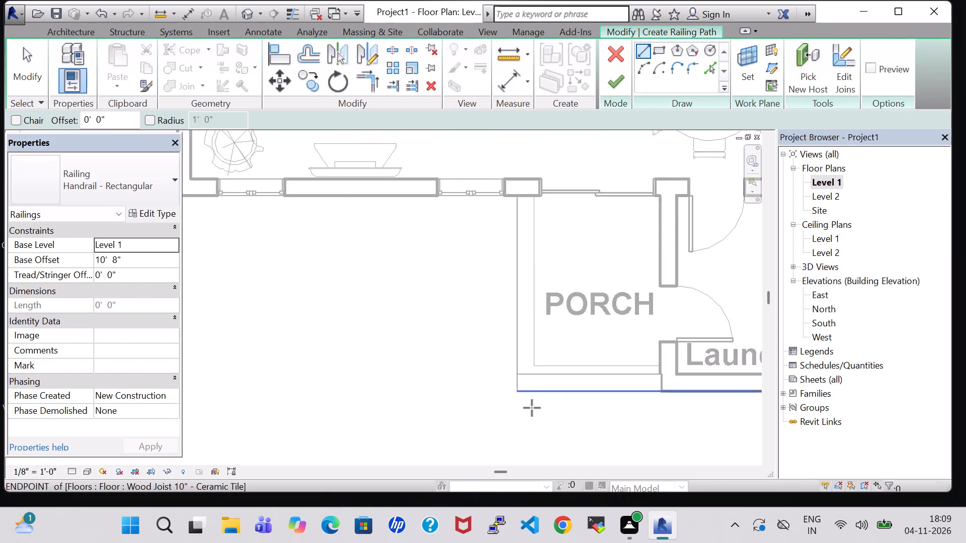
{"action": "scroll", "coordinate": [532, 408], "scroll_direction": "up", "scroll_amount": 6}
{"action": "middle_click_drag", "start_coordinate": [562, 349], "coordinate": [442, 352]}
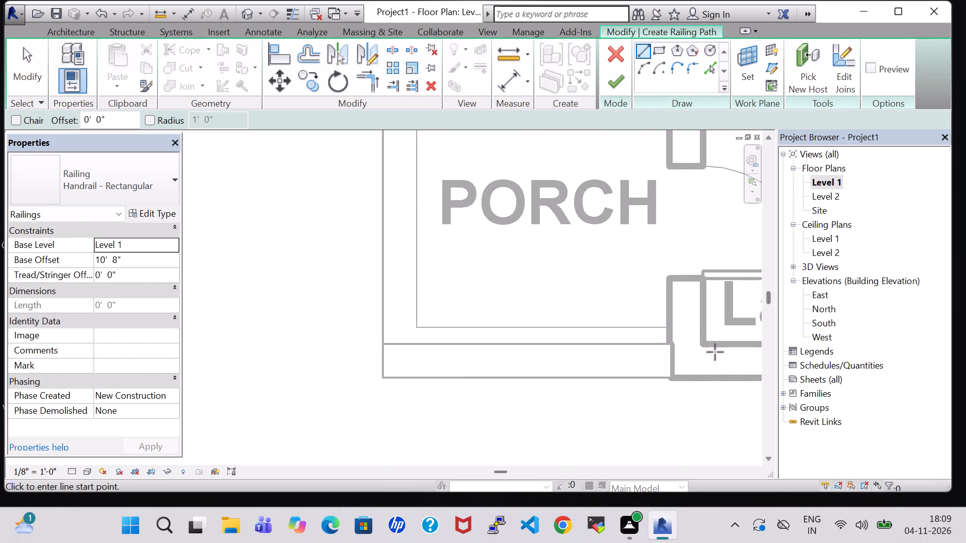
{"action": "left_click", "coordinate": [670, 364]}
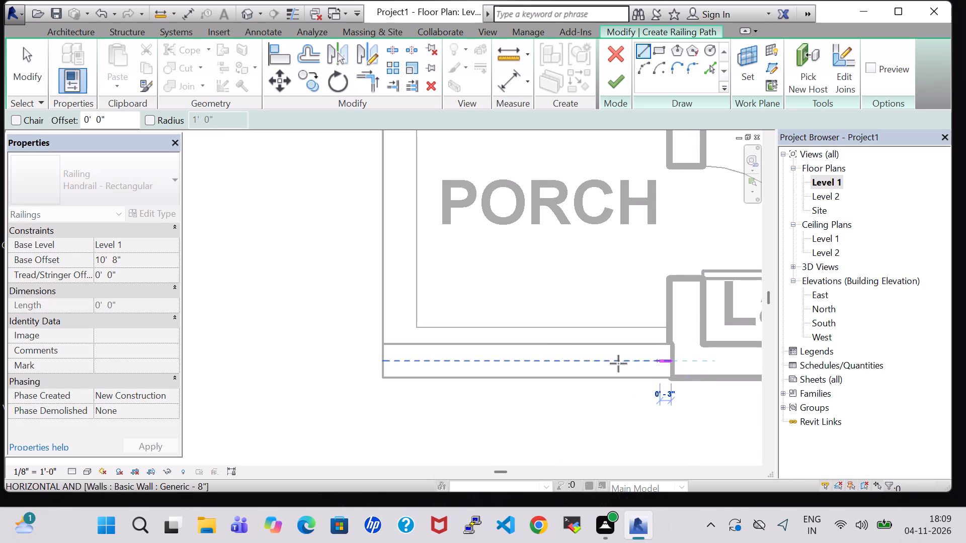
{"action": "left_click", "coordinate": [377, 363]}
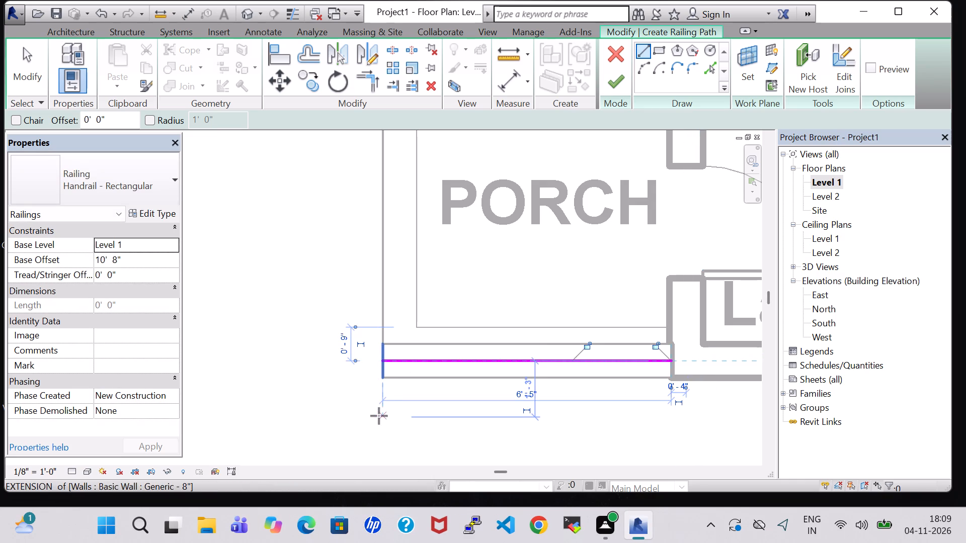
{"action": "key", "text": "Escape"}
{"action": "key", "text": "Escape"}
Set the railing's base offset to 4' 0" and finish the railing path sketch.
{"action": "left_click", "coordinate": [106, 262]}
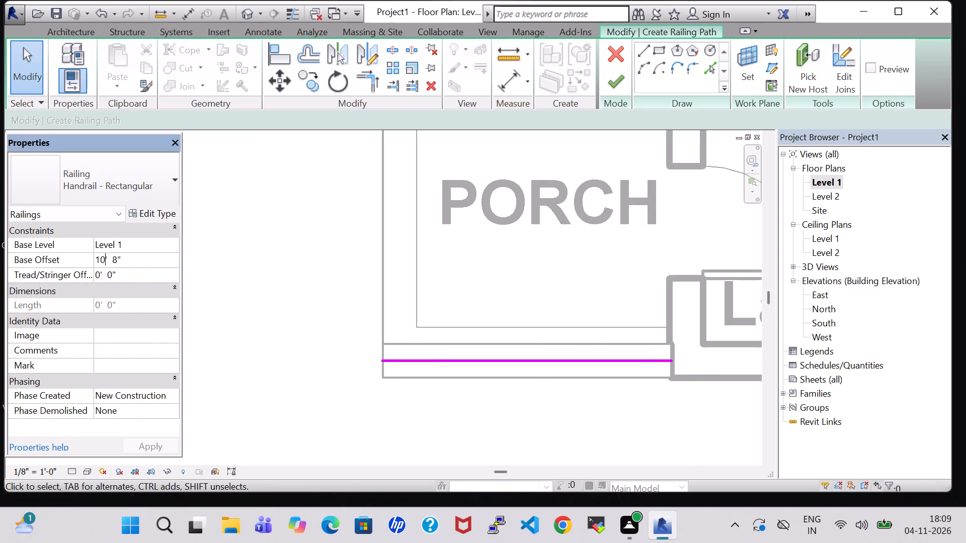
{"action": "key", "text": "BackSpace"}
{"action": "key", "text": "BackSpace"}
{"action": "key", "text": "4"}
{"action": "key", "text": "Right"}
{"action": "key", "text": "Right"}
{"action": "key", "text": "Right"}
{"action": "key", "text": "Right"}
{"action": "key", "text": "BackSpace"}
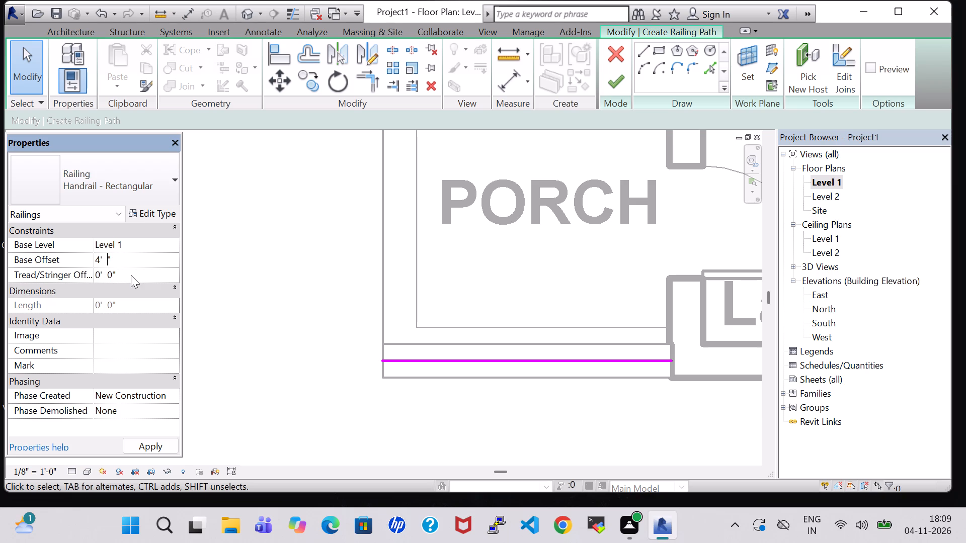
{"action": "key", "text": "0"}
{"action": "key", "text": "Return"}
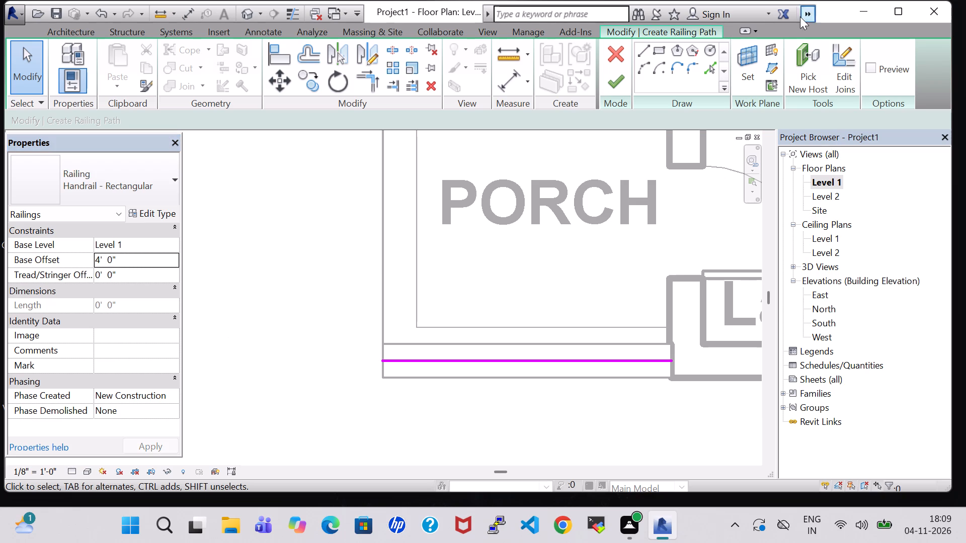
{"action": "left_click", "coordinate": [614, 82]}
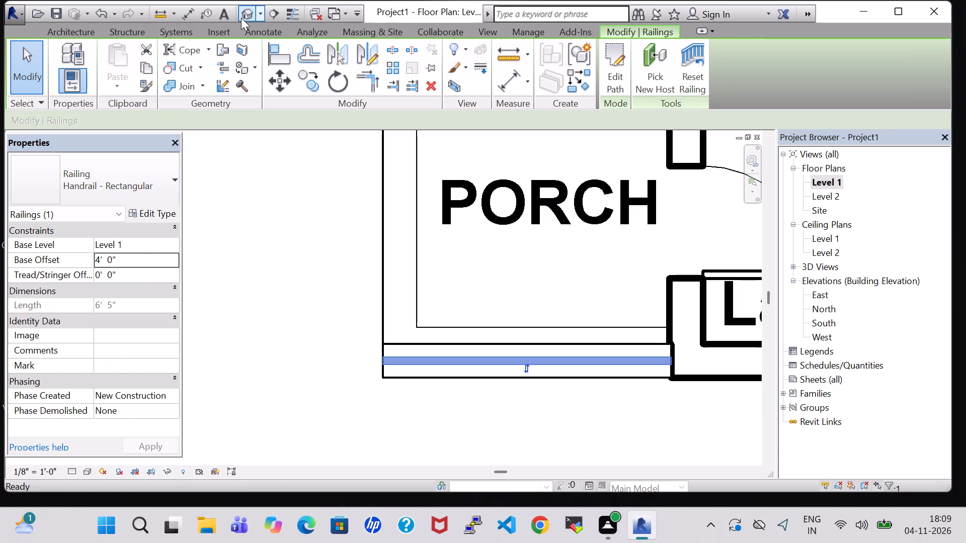
In the 3D view, set the unconnected height of the porch's front wall to 4' 0".
{"action": "left_click", "coordinate": [241, 18]}
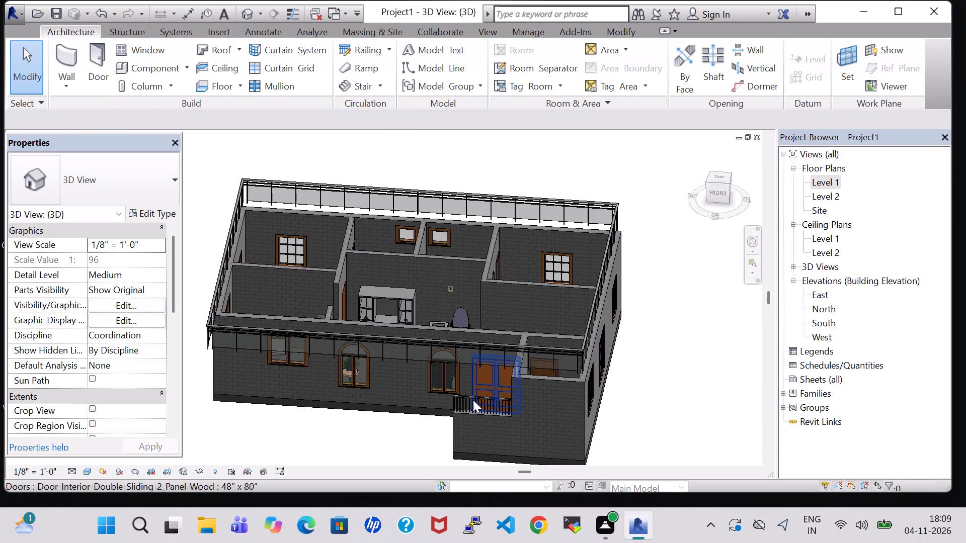
{"action": "left_click", "coordinate": [467, 403]}
{"action": "left_click", "coordinate": [661, 390]}
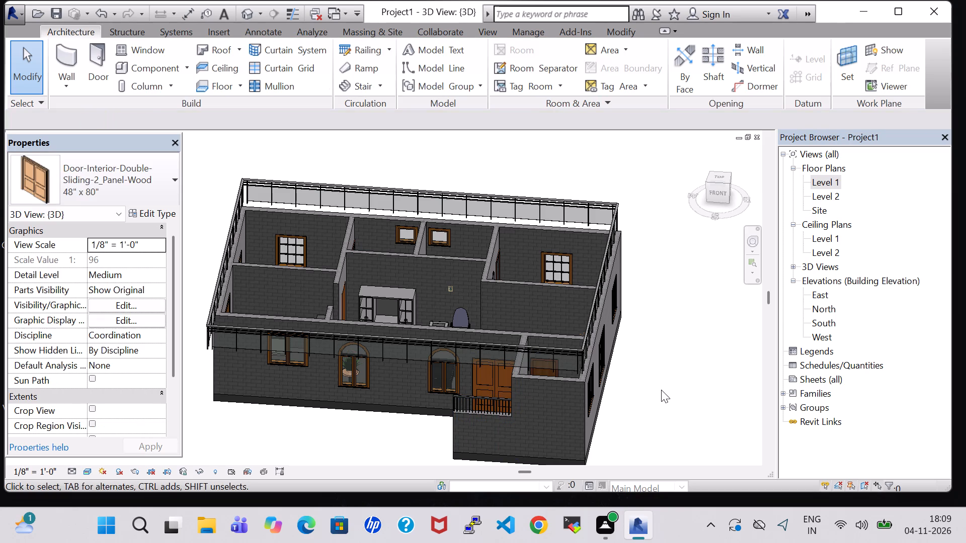
{"action": "middle_click_drag", "start_coordinate": [644, 391], "coordinate": [690, 284]}
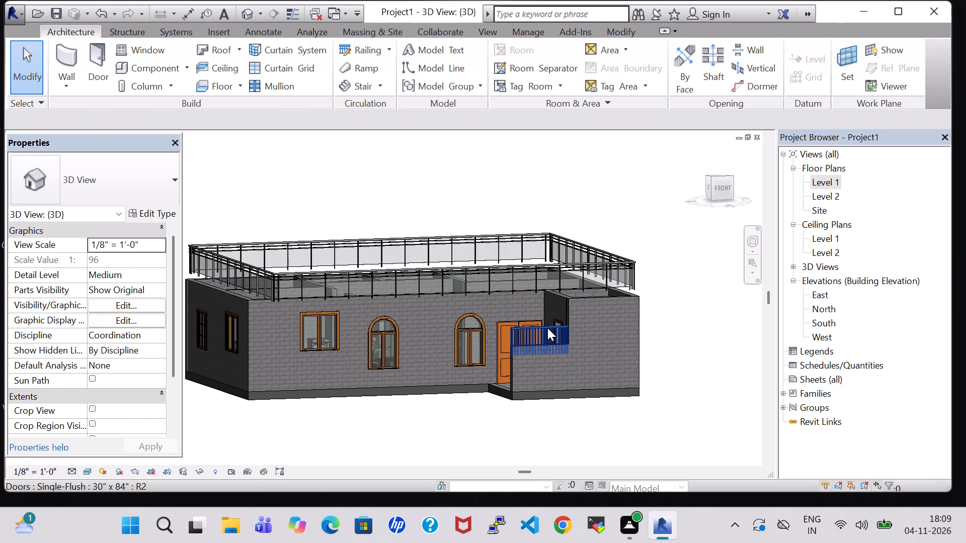
{"action": "scroll", "coordinate": [537, 345], "scroll_direction": "up", "scroll_amount": 5}
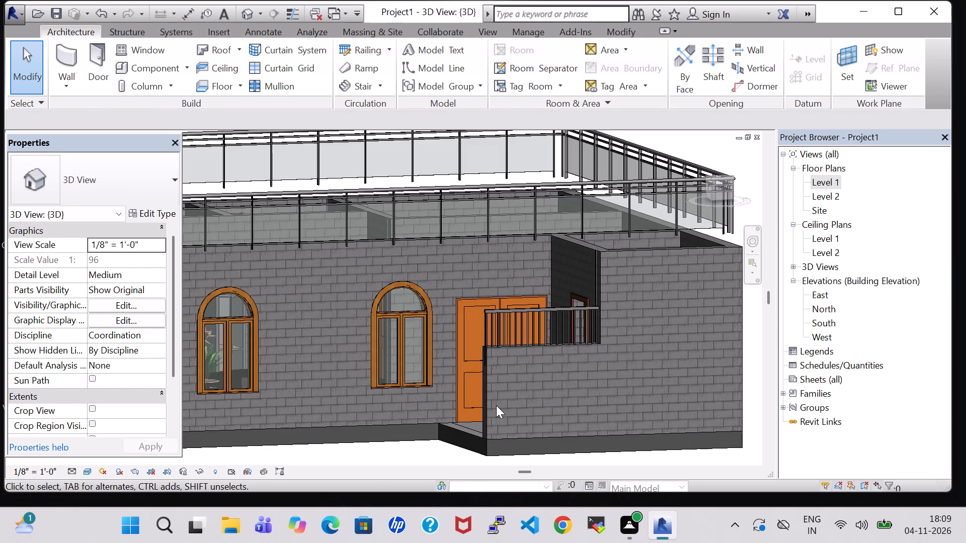
{"action": "left_click", "coordinate": [530, 320]}
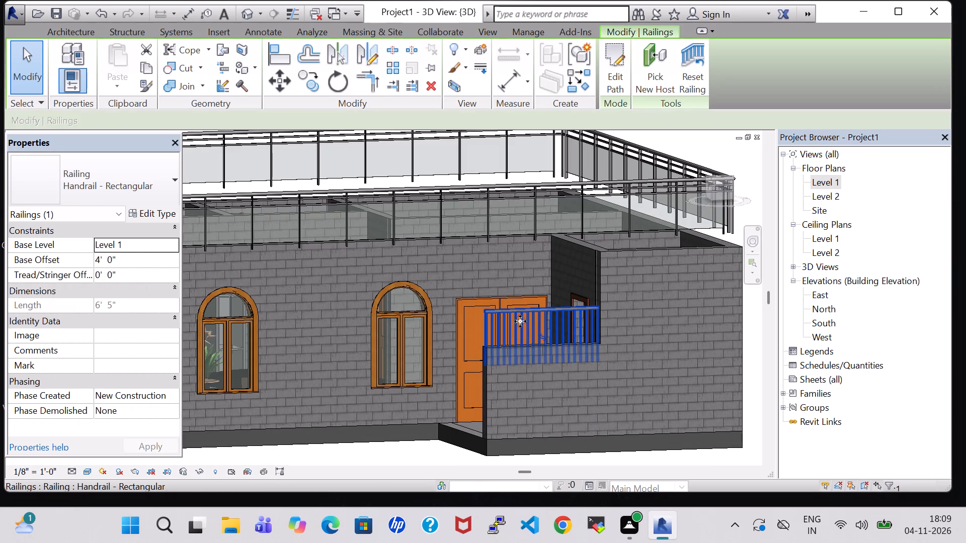
{"action": "left_click", "coordinate": [486, 394]}
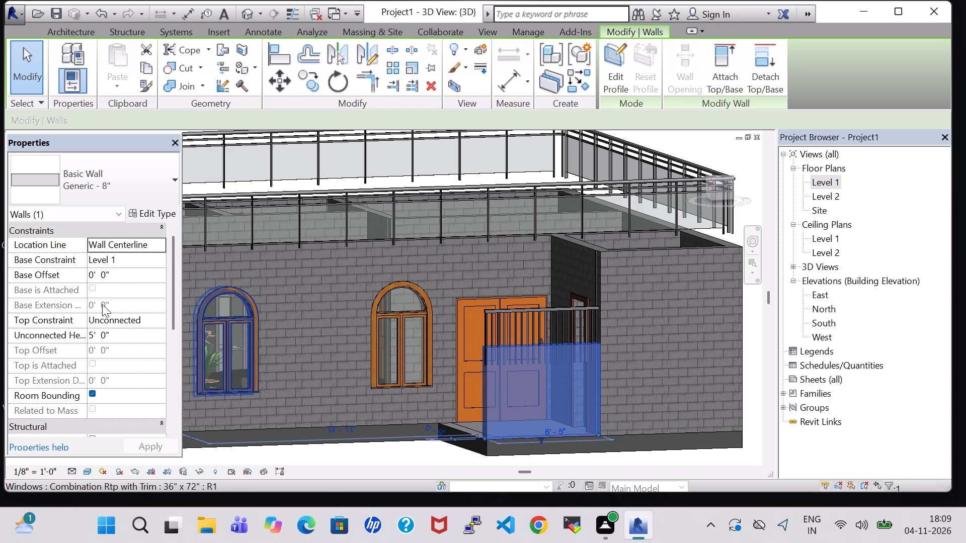
{"action": "left_click", "coordinate": [95, 337]}
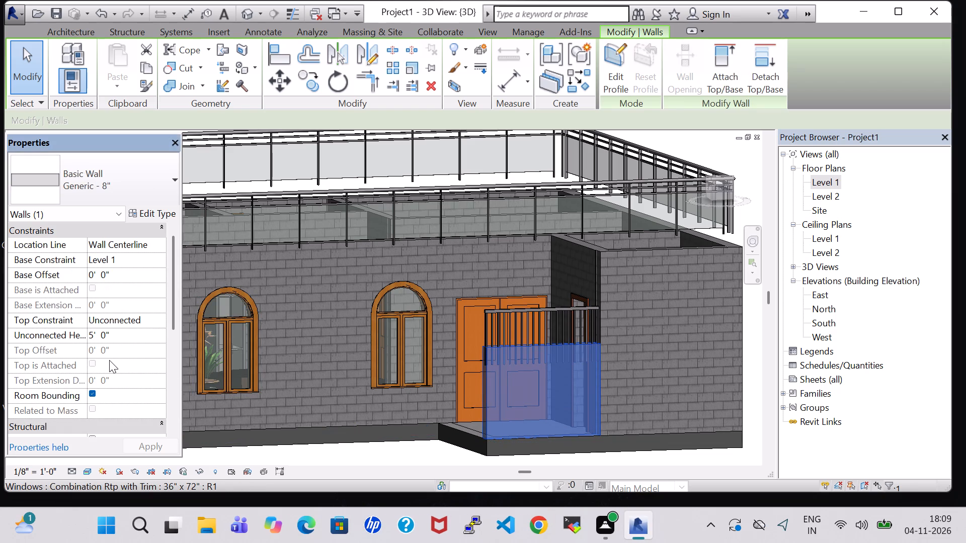
{"action": "key", "text": "BackSpace"}
{"action": "key", "text": "4"}
{"action": "key", "text": "Return"}
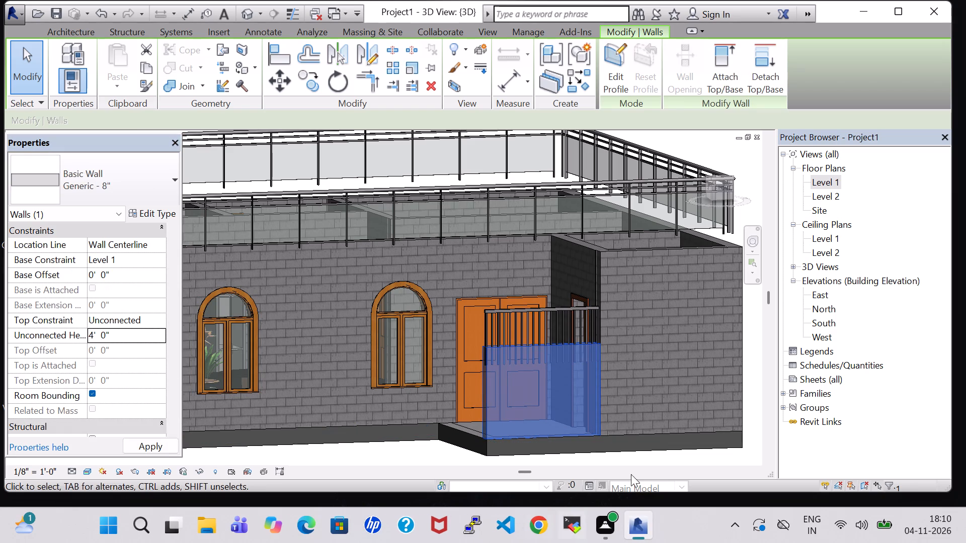
{"action": "left_click", "coordinate": [391, 459]}
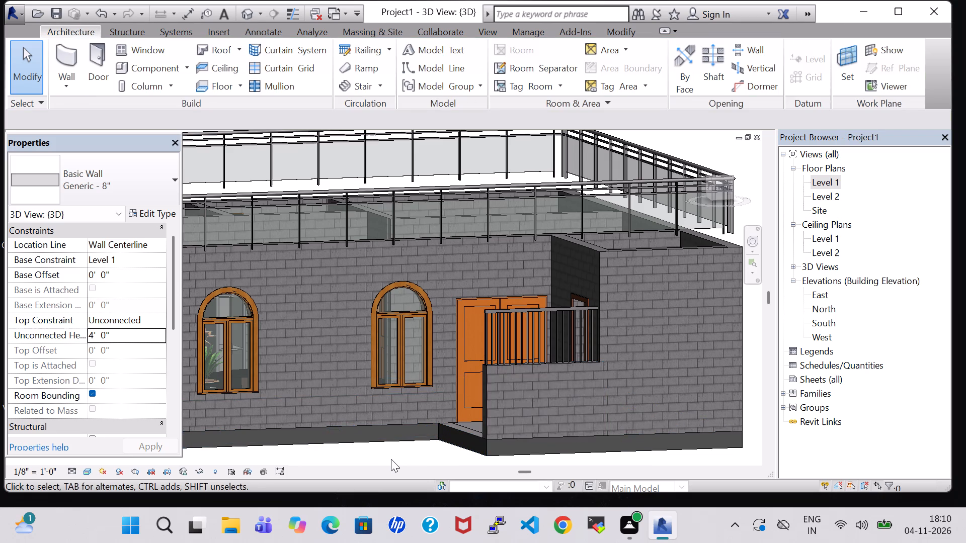
Change the porch railing's type to Glass Panel - Bottom Fill.
{"action": "left_click", "coordinate": [566, 310]}
{"action": "left_click", "coordinate": [137, 181]}
{"action": "scroll", "coordinate": [94, 260], "scroll_direction": "up", "scroll_amount": 2}
{"action": "left_click", "coordinate": [94, 260]}
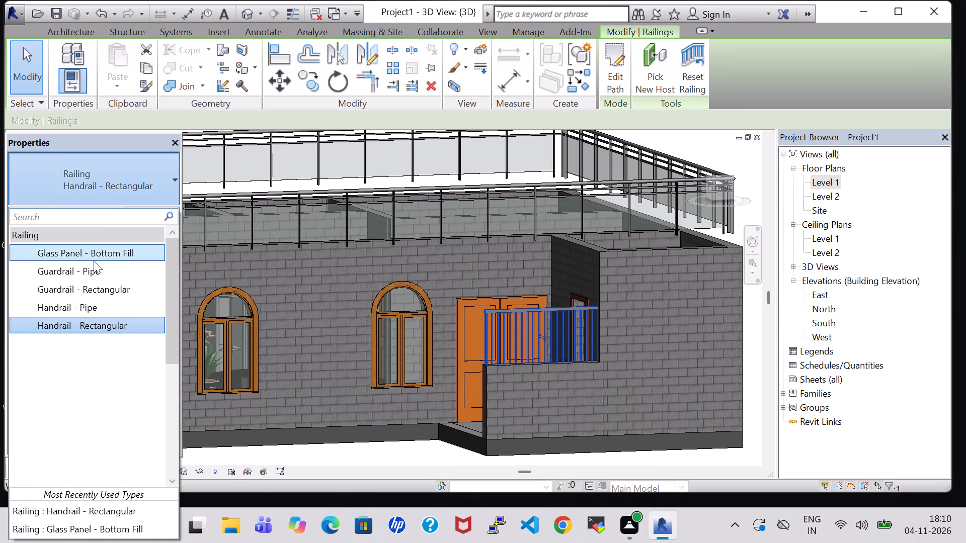
{"action": "left_click", "coordinate": [363, 449]}
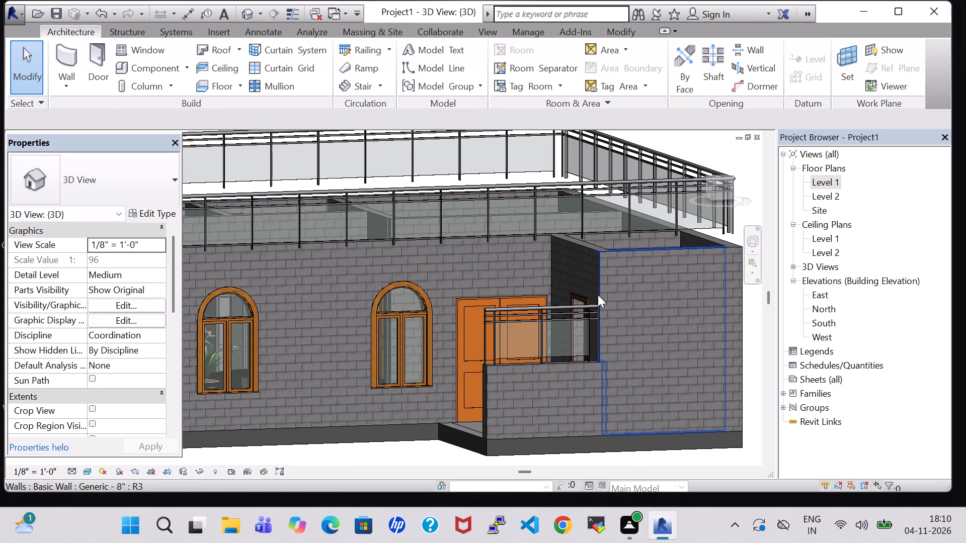
{"action": "middle_click_drag", "start_coordinate": [591, 281], "coordinate": [624, 396], "text": "shift"}
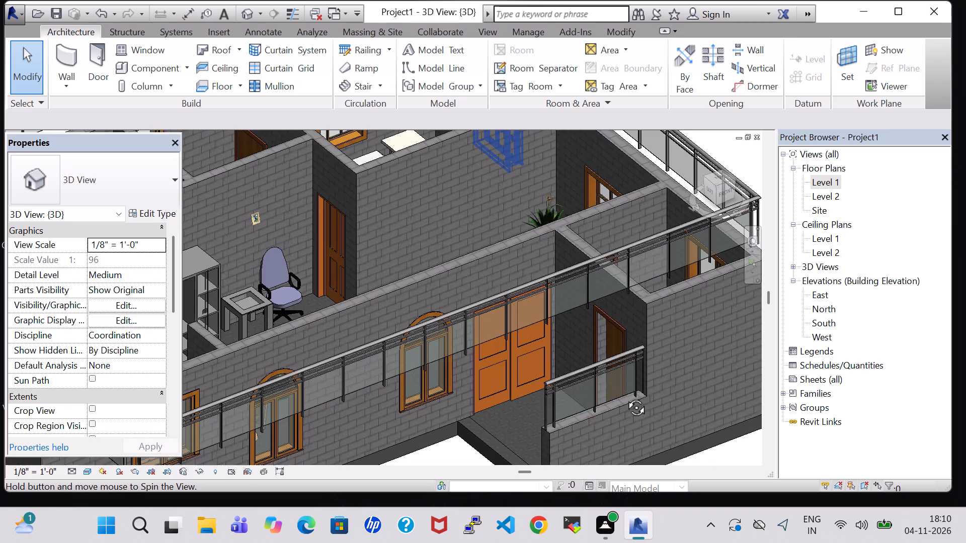
{"action": "middle_click_drag", "start_coordinate": [674, 334], "coordinate": [572, 348], "text": "shift"}
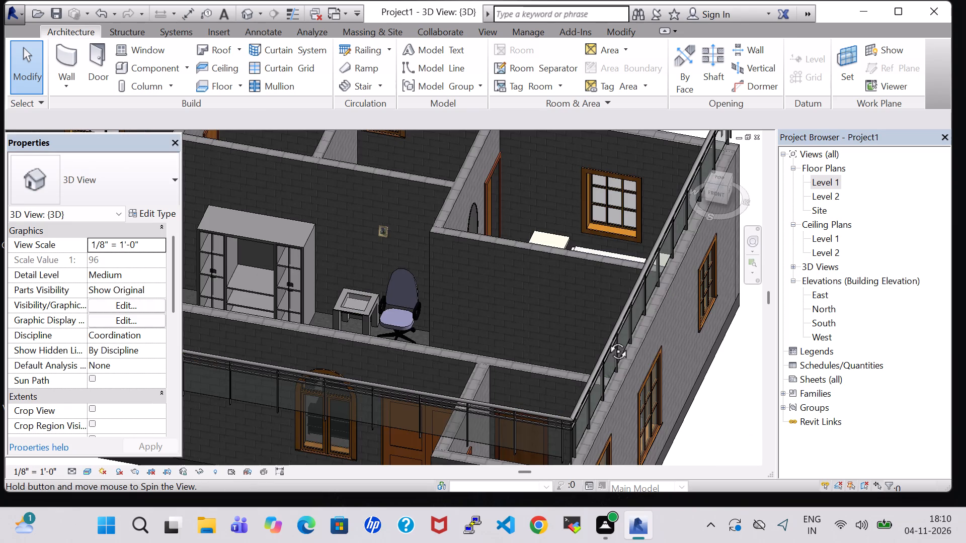
Open the Level 1 floor plan and look over the whole house layout.
{"action": "double_click", "coordinate": [824, 176]}
{"action": "scroll", "coordinate": [558, 260], "scroll_direction": "down", "scroll_amount": 4}
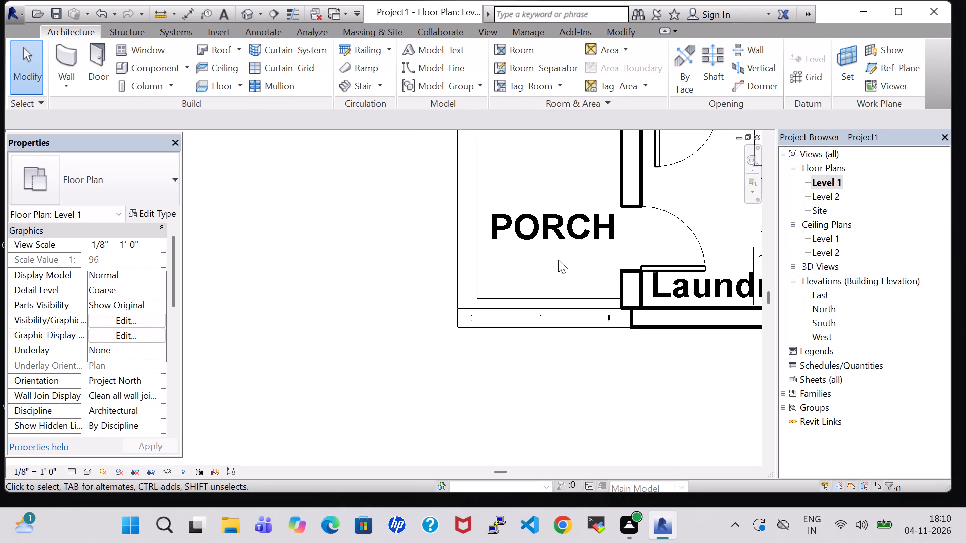
{"action": "scroll", "coordinate": [560, 255], "scroll_direction": "down", "scroll_amount": 3}
{"action": "middle_click_drag", "start_coordinate": [606, 236], "coordinate": [512, 302]}
{"action": "scroll", "coordinate": [512, 302], "scroll_direction": "down", "scroll_amount": 7}
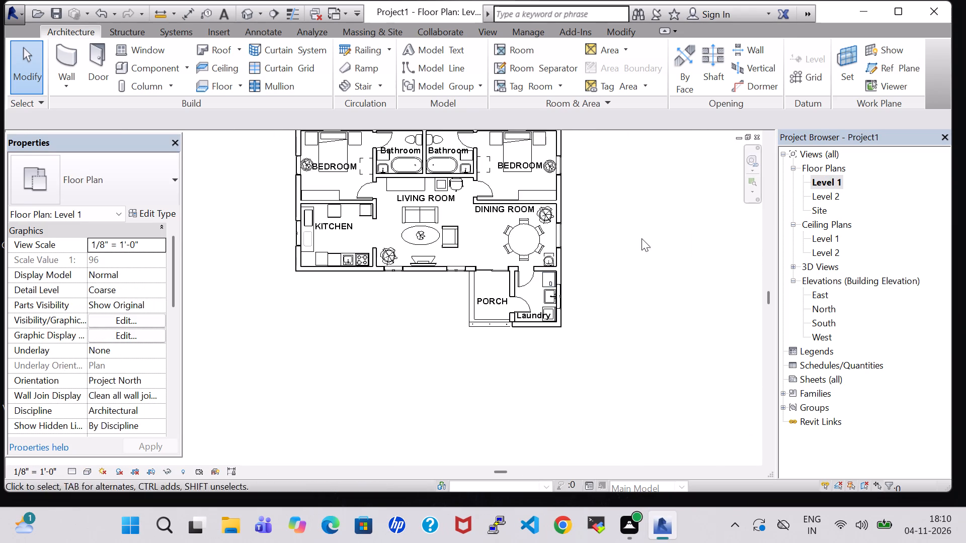
{"action": "middle_click_drag", "start_coordinate": [641, 238], "coordinate": [673, 287]}
{"action": "scroll", "coordinate": [672, 287], "scroll_direction": "up", "scroll_amount": 2}
{"action": "middle_click_drag", "start_coordinate": [672, 287], "coordinate": [692, 293]}
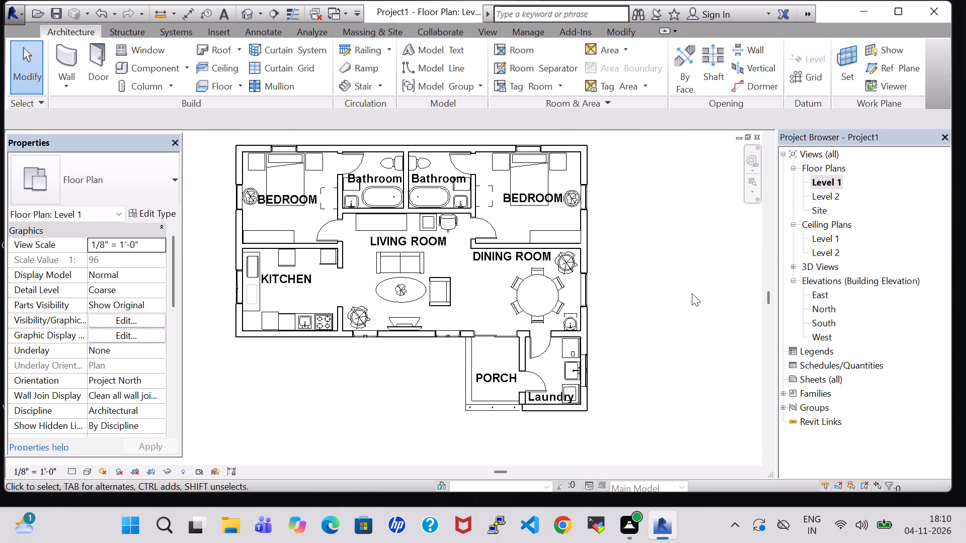
{"action": "middle_click_drag", "start_coordinate": [692, 293], "coordinate": [731, 292]}
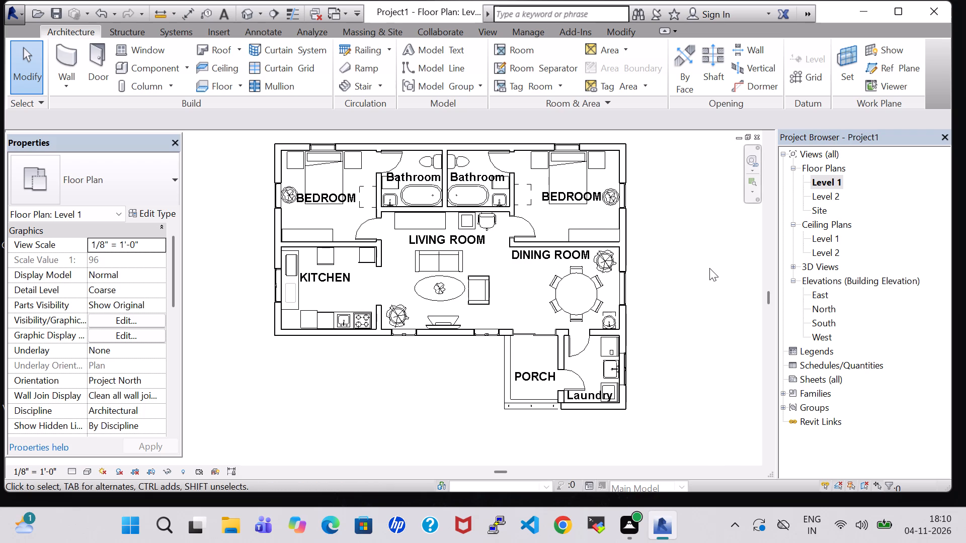
{"action": "middle_click_drag", "start_coordinate": [709, 268], "coordinate": [721, 301]}
{"action": "scroll", "coordinate": [721, 301], "scroll_direction": "up", "scroll_amount": 1}
{"action": "middle_click_drag", "start_coordinate": [721, 301], "coordinate": [735, 289]}
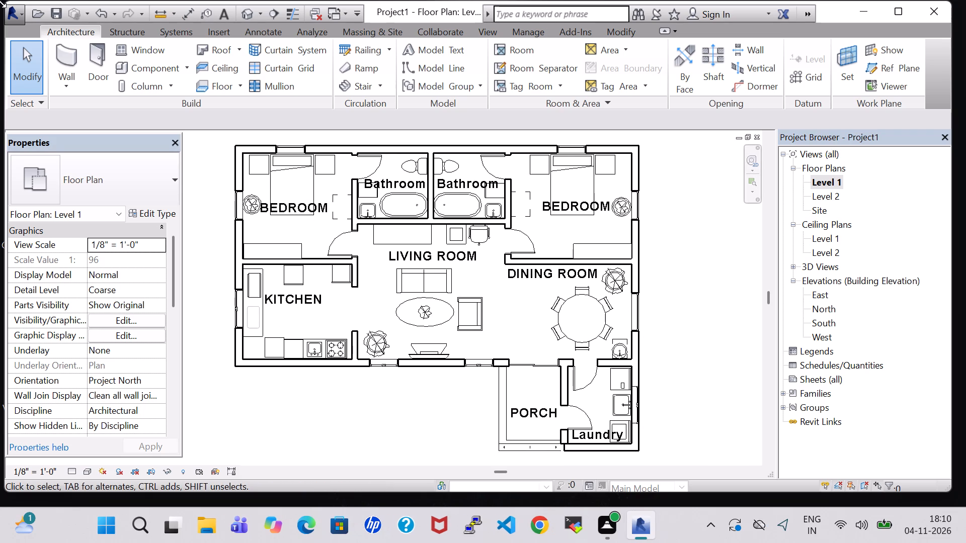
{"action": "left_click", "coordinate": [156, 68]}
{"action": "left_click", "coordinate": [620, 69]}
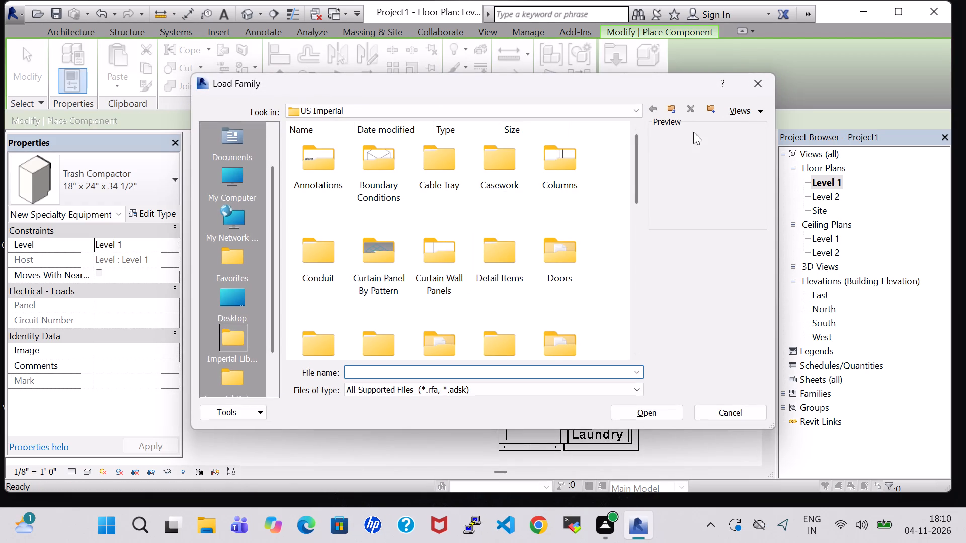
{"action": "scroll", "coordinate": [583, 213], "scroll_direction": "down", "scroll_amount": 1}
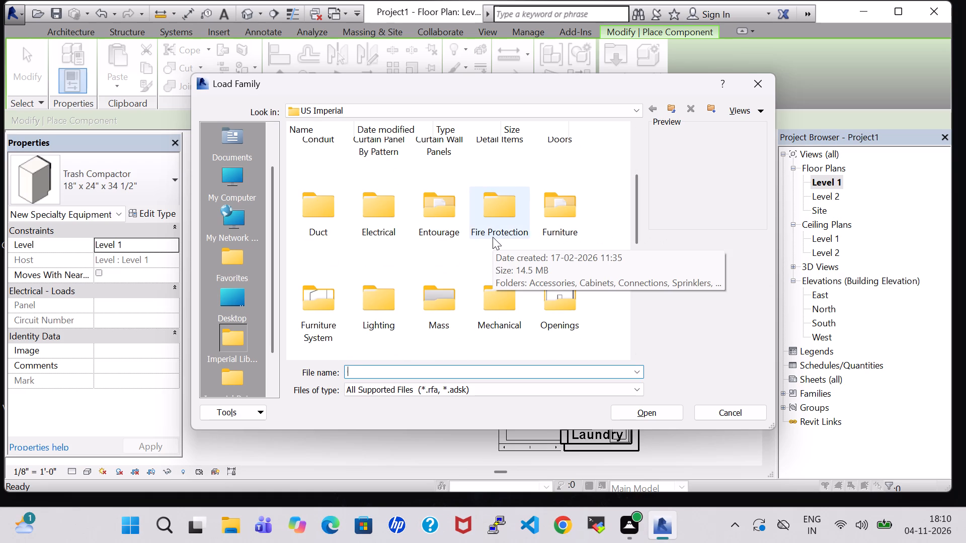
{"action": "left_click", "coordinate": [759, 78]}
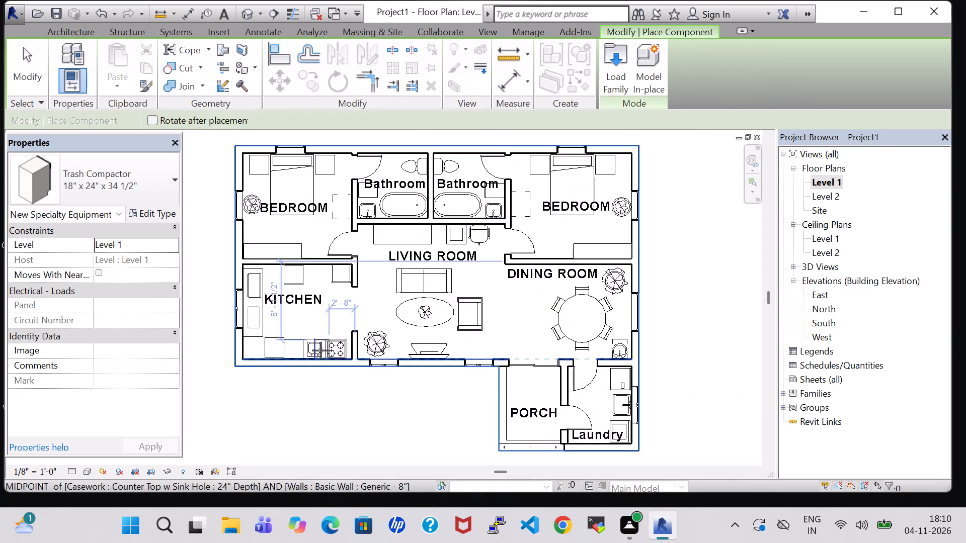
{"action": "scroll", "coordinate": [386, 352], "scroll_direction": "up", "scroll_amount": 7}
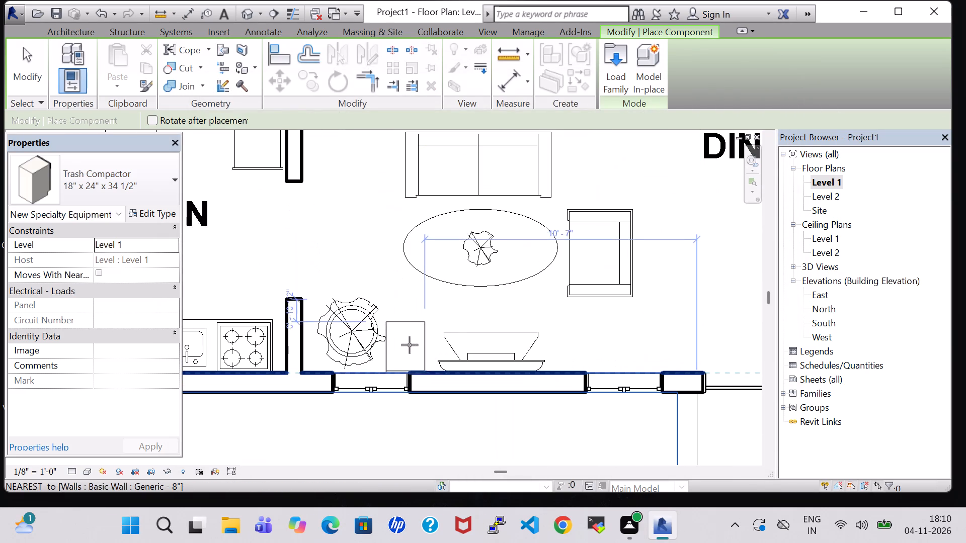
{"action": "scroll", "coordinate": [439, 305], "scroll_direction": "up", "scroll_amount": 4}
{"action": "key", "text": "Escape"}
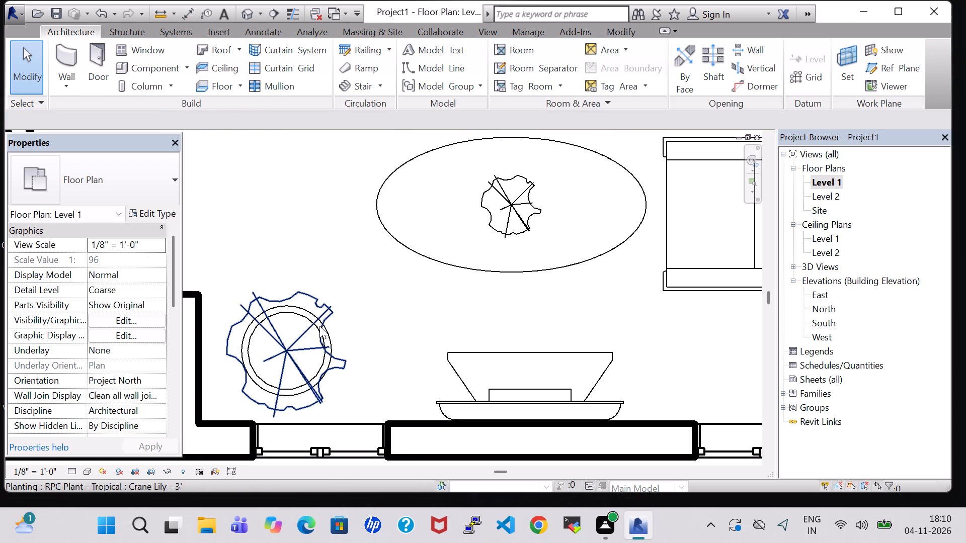
Duplicate the type of the round plant table at the living room's lower wall and name the new type 2.
{"action": "left_click", "coordinate": [295, 311]}
{"action": "left_click", "coordinate": [154, 211]}
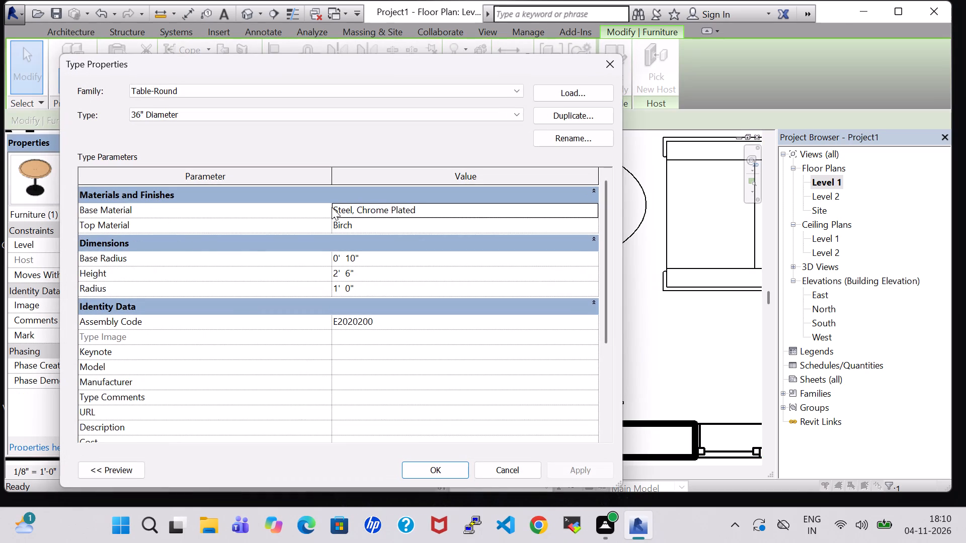
{"action": "left_click", "coordinate": [552, 115]}
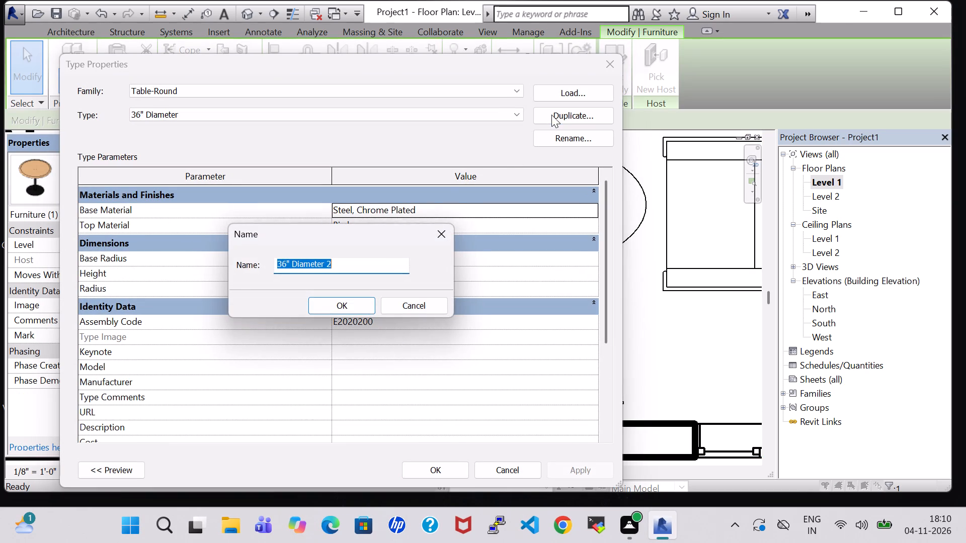
{"action": "left_click", "coordinate": [345, 273]}
{"action": "left_click", "coordinate": [348, 264]}
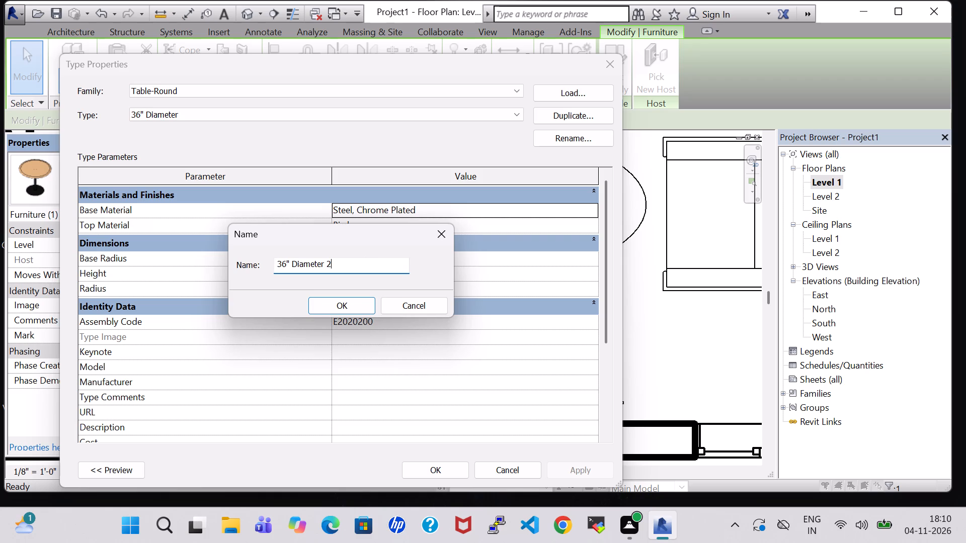
{"action": "key", "text": "BackSpace"}
{"action": "key", "text": "BackSpace"}
{"action": "key", "text": "BackSpace"}
{"action": "key", "text": "BackSpace"}
{"action": "key", "text": "BackSpace"}
{"action": "key", "text": "BackSpace"}
{"action": "key", "text": "BackSpace"}
{"action": "key", "text": "BackSpace"}
{"action": "key", "text": "BackSpace"}
{"action": "key", "text": "BackSpace"}
{"action": "key", "text": "BackSpace"}
{"action": "key", "text": "BackSpace"}
{"action": "key", "text": "BackSpace"}
{"action": "key", "text": "BackSpace"}
{"action": "key", "text": "BackSpace"}
{"action": "key", "text": "BackSpace"}
{"action": "key", "text": "BackSpace"}
{"action": "key", "text": "2"}
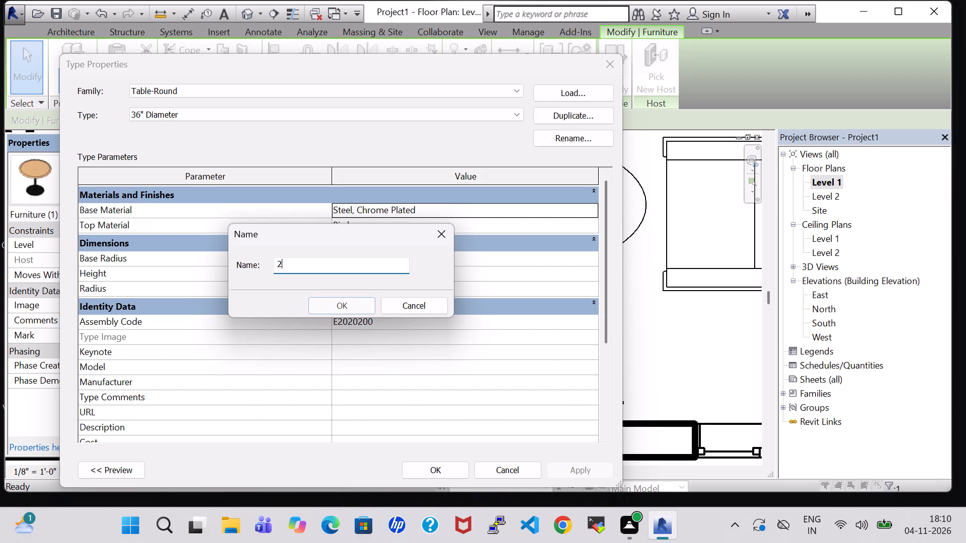
{"action": "left_click", "coordinate": [346, 304]}
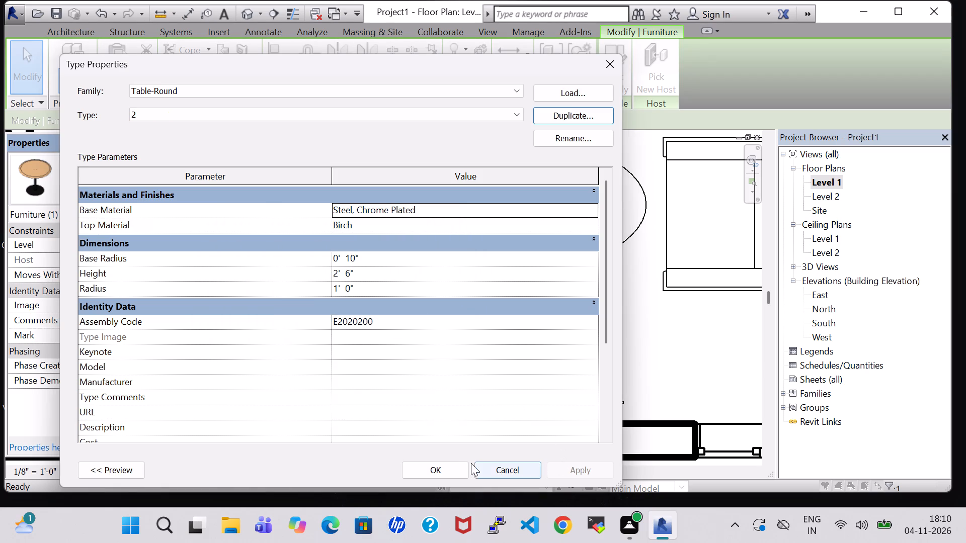
Set the radius of the new round table type to 1' 6" and apply the type changes.
{"action": "left_click", "coordinate": [350, 290]}
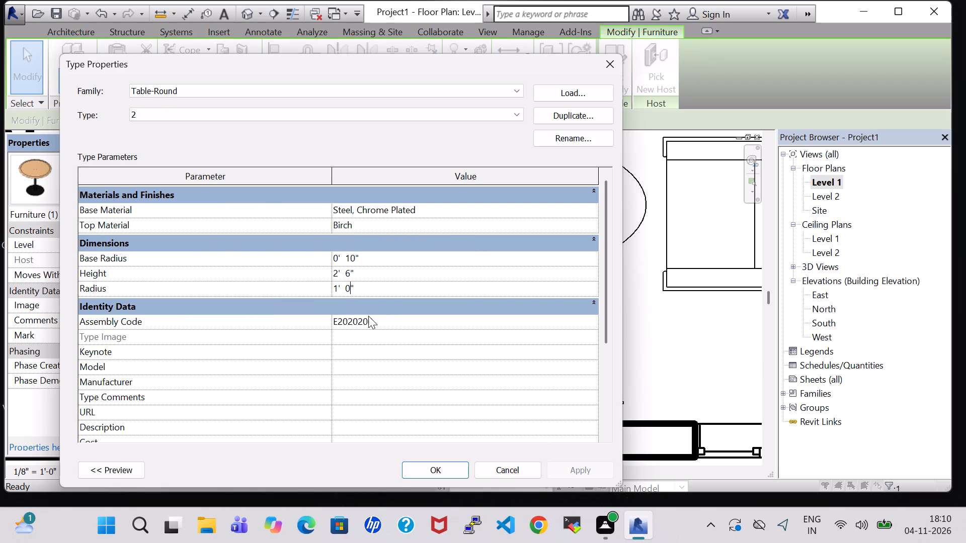
{"action": "key", "text": "BackSpace"}
{"action": "key", "text": "6"}
{"action": "left_click", "coordinate": [439, 471]}
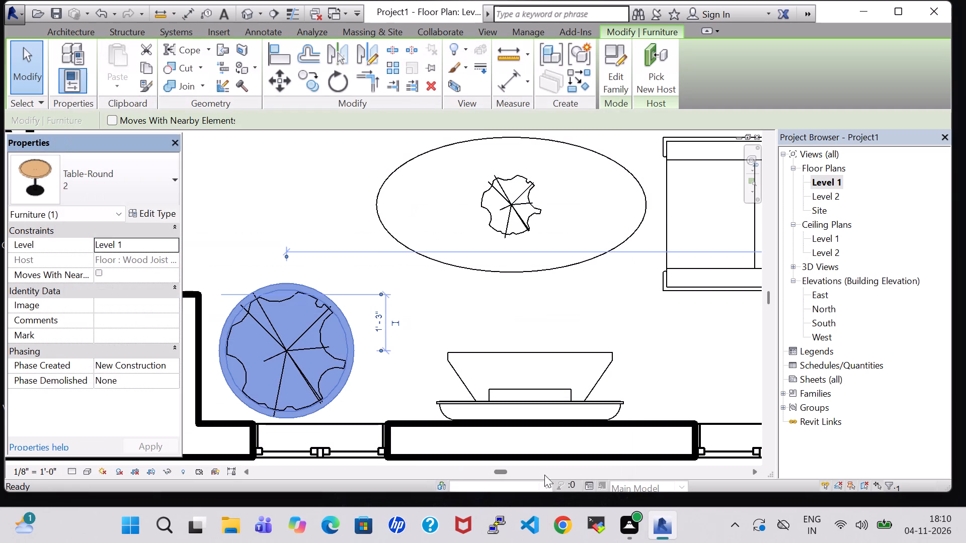
{"action": "left_click", "coordinate": [433, 317]}
Change the round table under the plant in the dining room corner to type Table-Round 2.
{"action": "scroll", "coordinate": [430, 307], "scroll_direction": "down", "scroll_amount": 7}
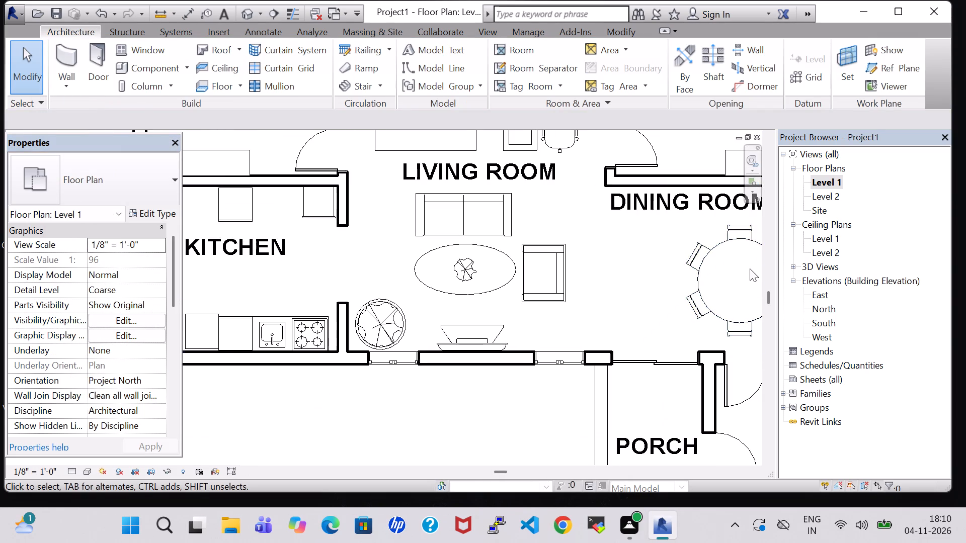
{"action": "middle_click_drag", "start_coordinate": [653, 288], "coordinate": [522, 337]}
{"action": "scroll", "coordinate": [674, 262], "scroll_direction": "up", "scroll_amount": 4}
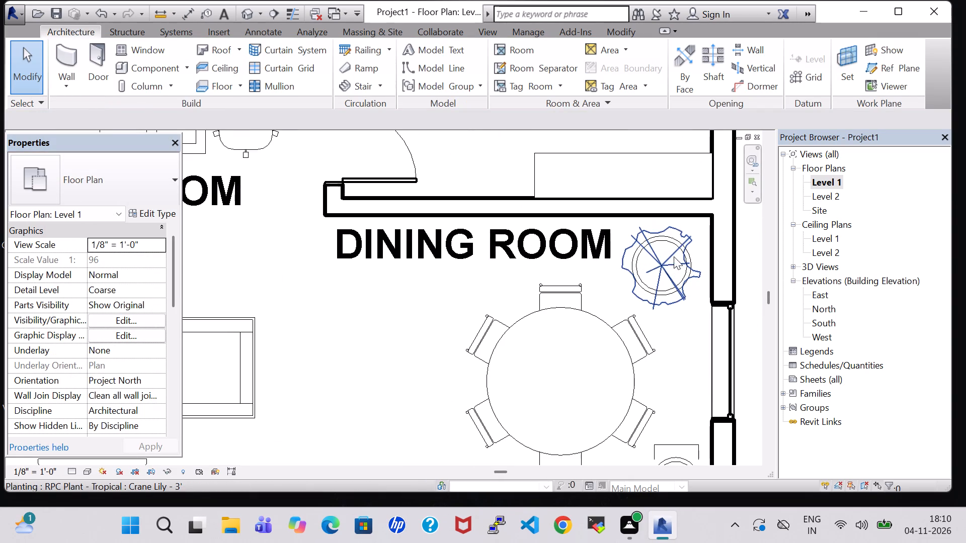
{"action": "left_click", "coordinate": [621, 292]}
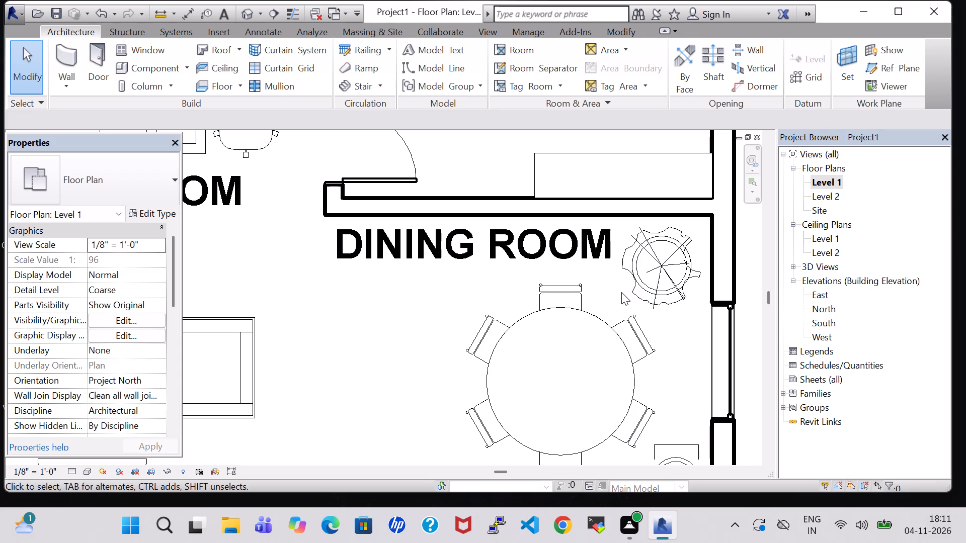
{"action": "scroll", "coordinate": [621, 292], "scroll_direction": "up", "scroll_amount": 5}
{"action": "left_click", "coordinate": [673, 287]}
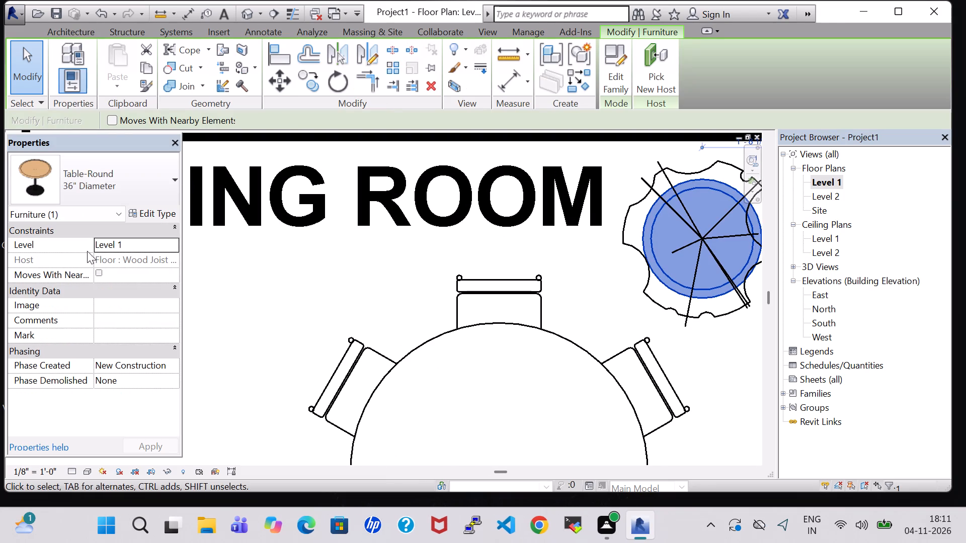
{"action": "left_click", "coordinate": [107, 165]}
{"action": "scroll", "coordinate": [87, 249], "scroll_direction": "up", "scroll_amount": 2}
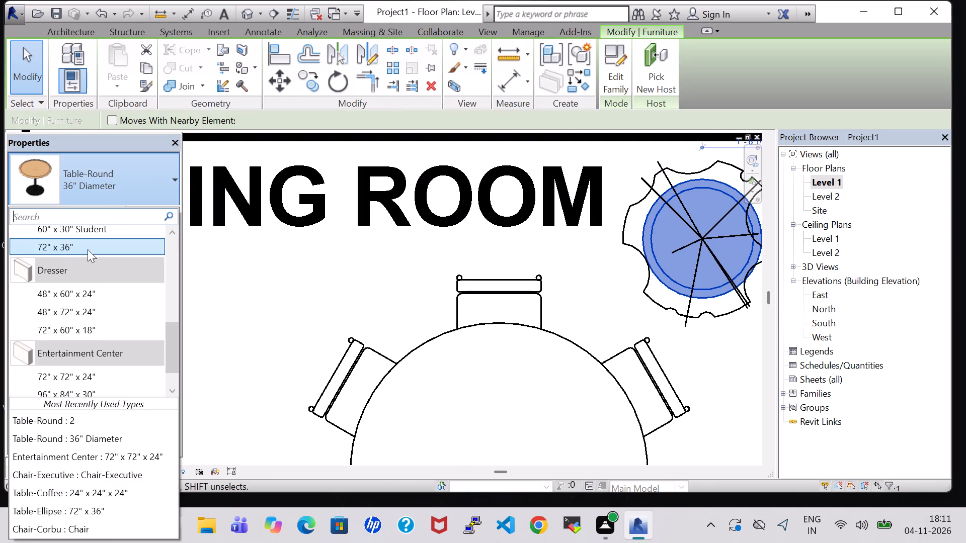
{"action": "type", "text": "tab"}
{"action": "scroll", "coordinate": [87, 263], "scroll_direction": "down", "scroll_amount": 7}
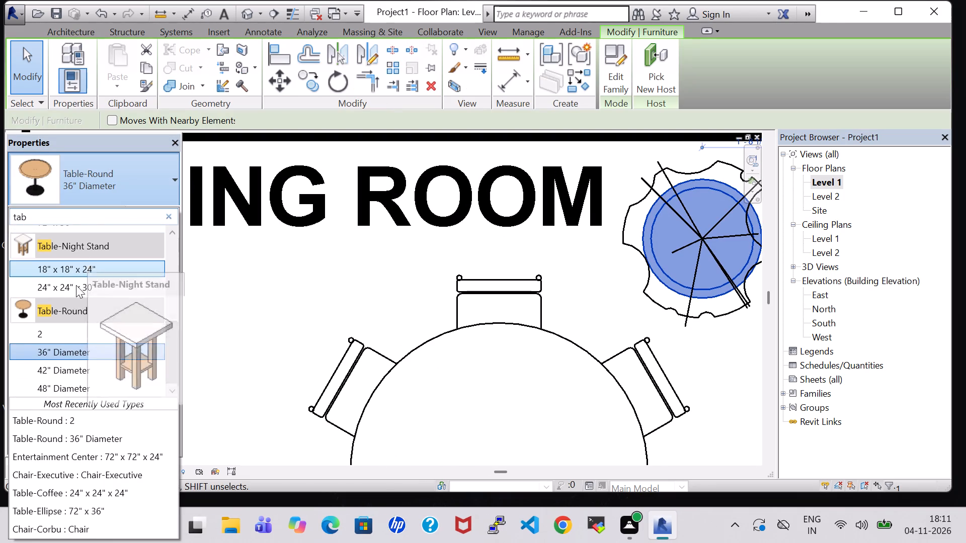
{"action": "left_click", "coordinate": [77, 334]}
{"action": "left_click", "coordinate": [575, 282]}
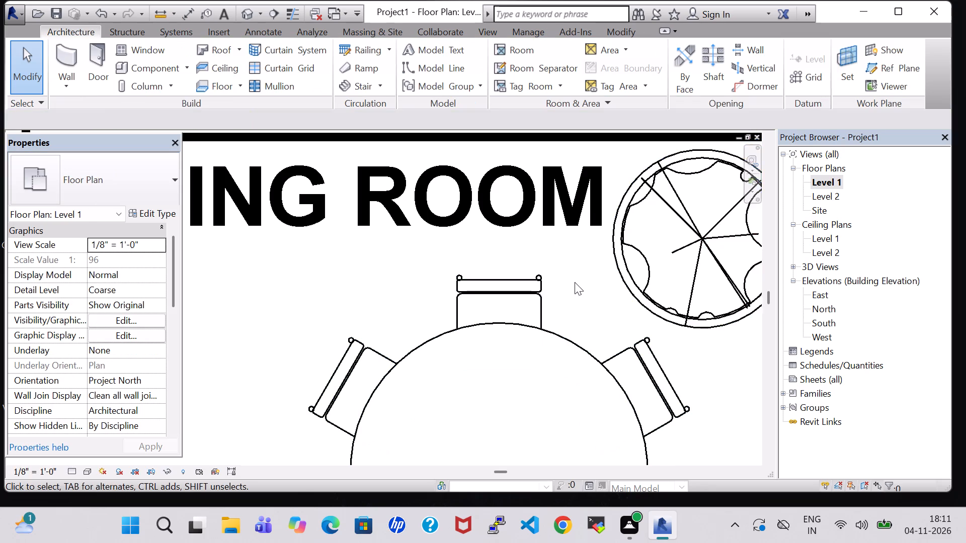
Open the 3D view and examine the two round plant tables and surrounding furniture from above.
{"action": "scroll", "coordinate": [575, 282], "scroll_direction": "down", "scroll_amount": 7}
{"action": "left_click", "coordinate": [246, 13]}
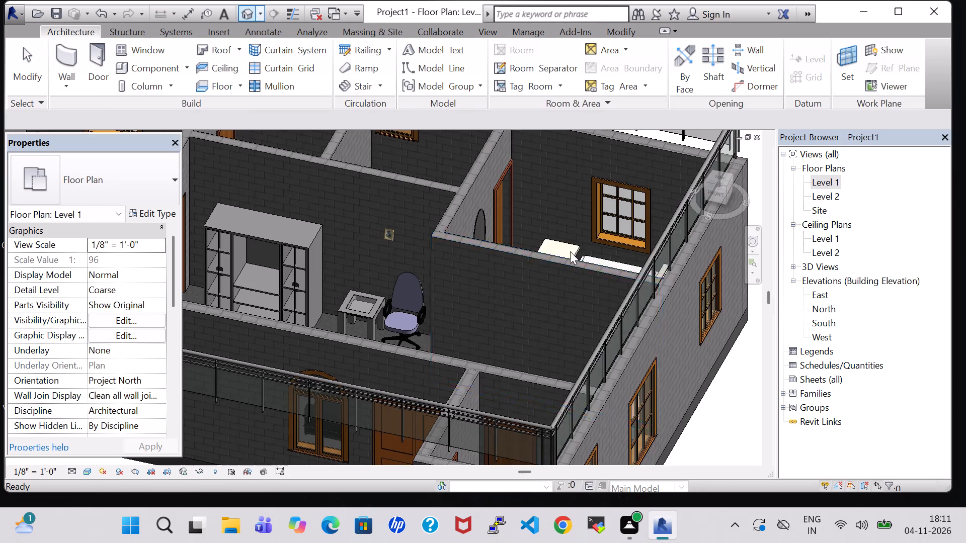
{"action": "middle_click_drag", "start_coordinate": [547, 200], "coordinate": [586, 269], "text": "shift"}
{"action": "scroll", "coordinate": [547, 200], "scroll_direction": "down", "scroll_amount": 1, "text": "shift"}
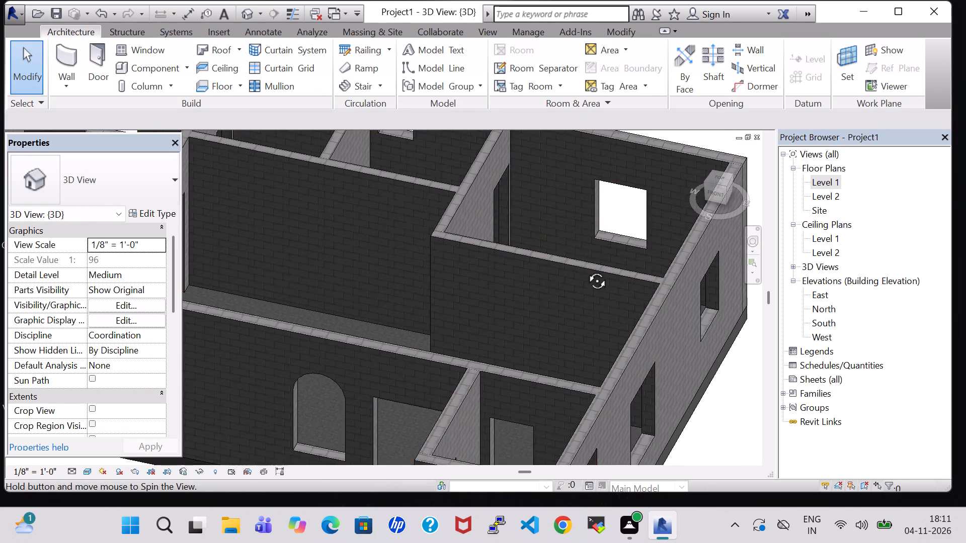
{"action": "middle_click_drag", "start_coordinate": [586, 269], "coordinate": [635, 359], "text": "shift"}
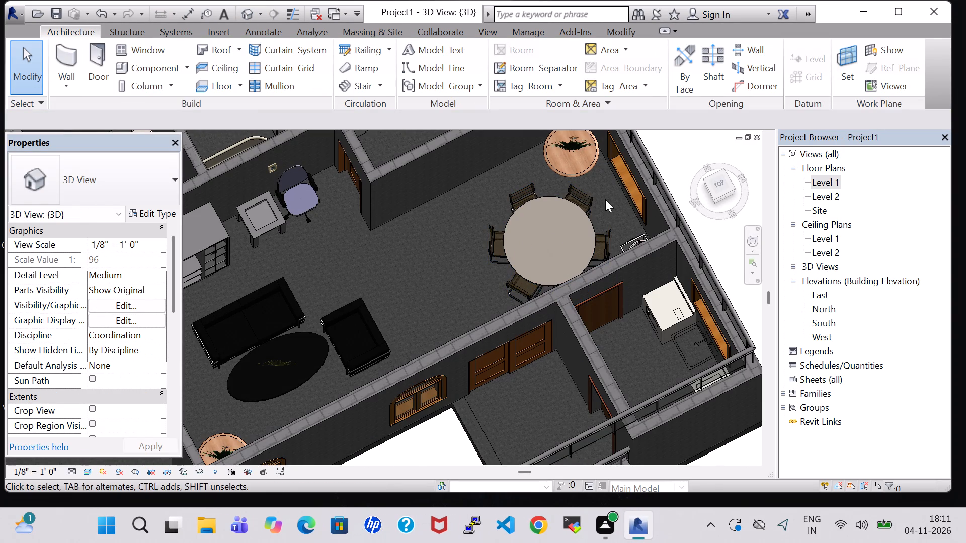
{"action": "middle_click_drag", "start_coordinate": [605, 199], "coordinate": [682, 170]}
Open the Level 1 floor plan and review the furniture layout across all the rooms.
{"action": "double_click", "coordinate": [822, 182]}
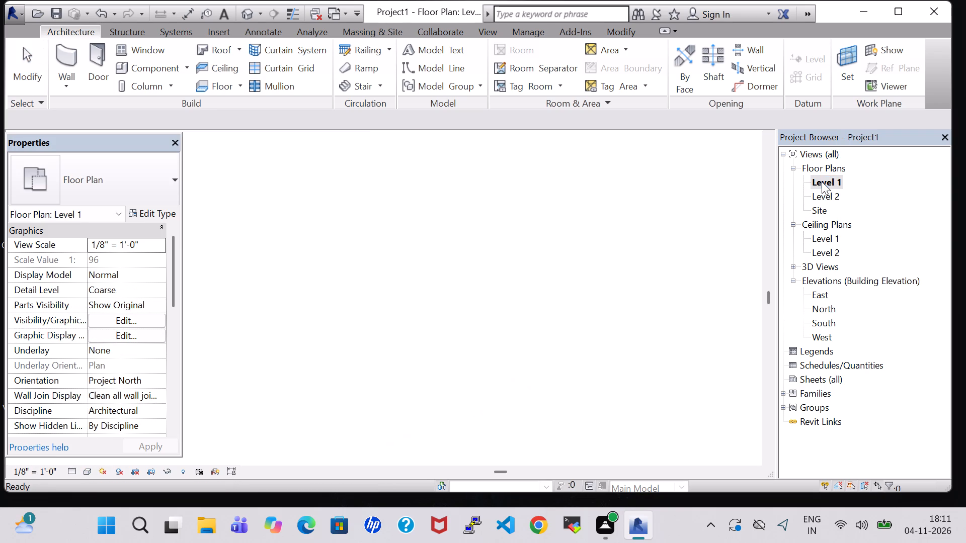
{"action": "scroll", "coordinate": [583, 214], "scroll_direction": "down", "scroll_amount": 6}
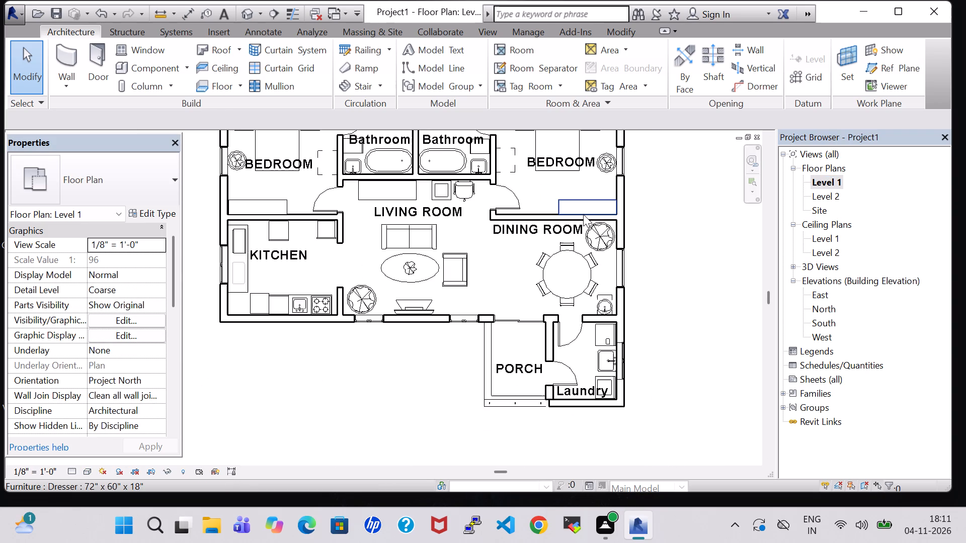
{"action": "middle_click_drag", "start_coordinate": [673, 212], "coordinate": [687, 257]}
{"action": "scroll", "coordinate": [687, 257], "scroll_direction": "up", "scroll_amount": 1}
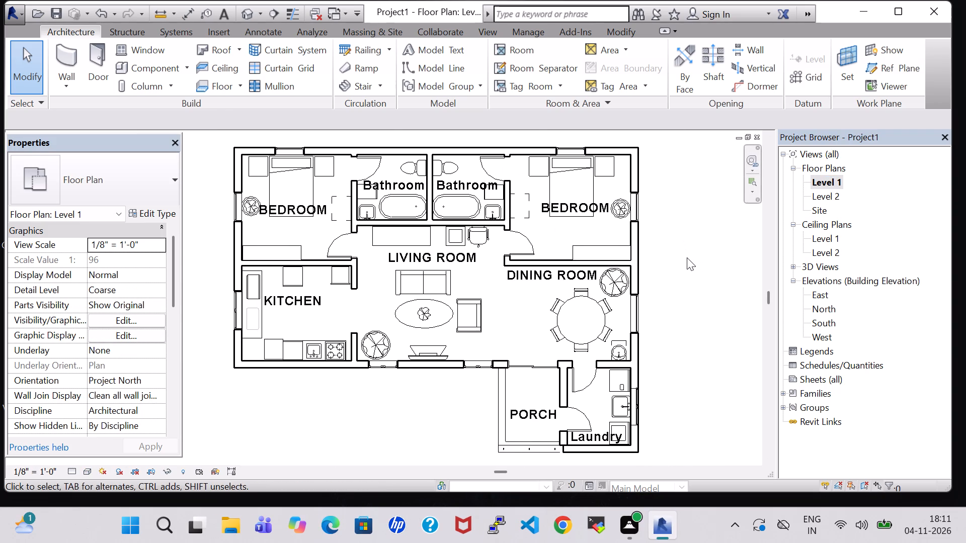
{"action": "middle_click_drag", "start_coordinate": [682, 252], "coordinate": [685, 291]}
{"action": "scroll", "coordinate": [685, 294], "scroll_direction": "down", "scroll_amount": 1}
{"action": "middle_click_drag", "start_coordinate": [685, 296], "coordinate": [698, 273]}
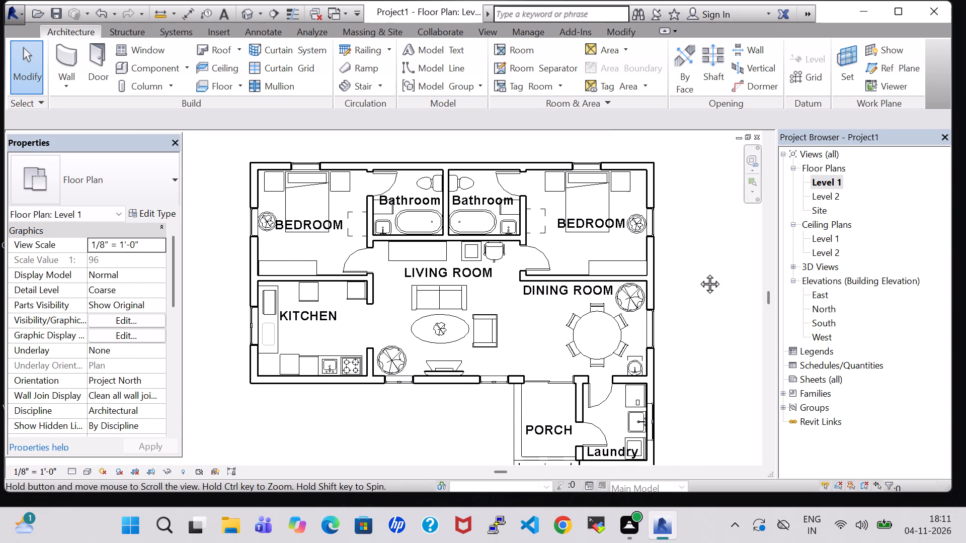
{"action": "middle_click_drag", "start_coordinate": [698, 273], "coordinate": [698, 270]}
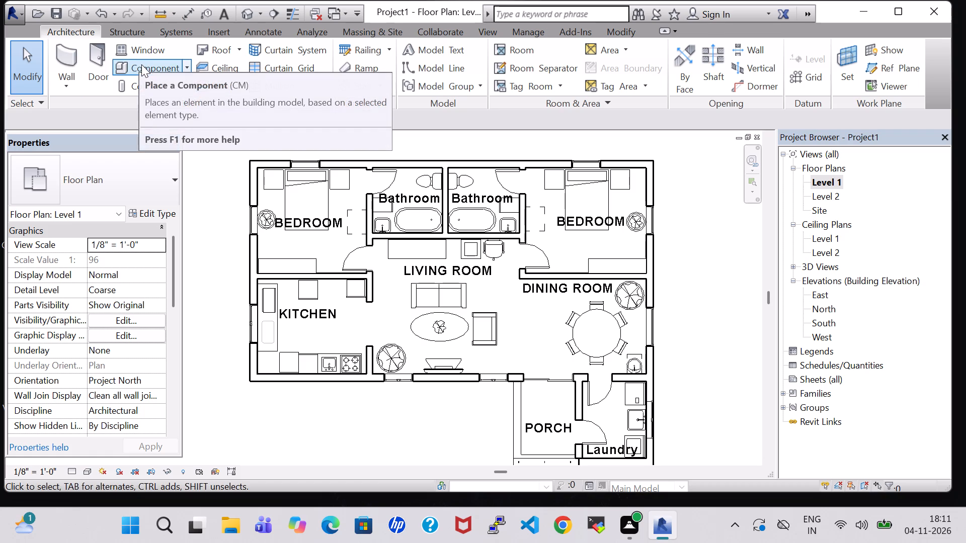
Return to the 3D view with no placement command active and examine the furnished interior, front facade and porch railing.
{"action": "left_click", "coordinate": [141, 64]}
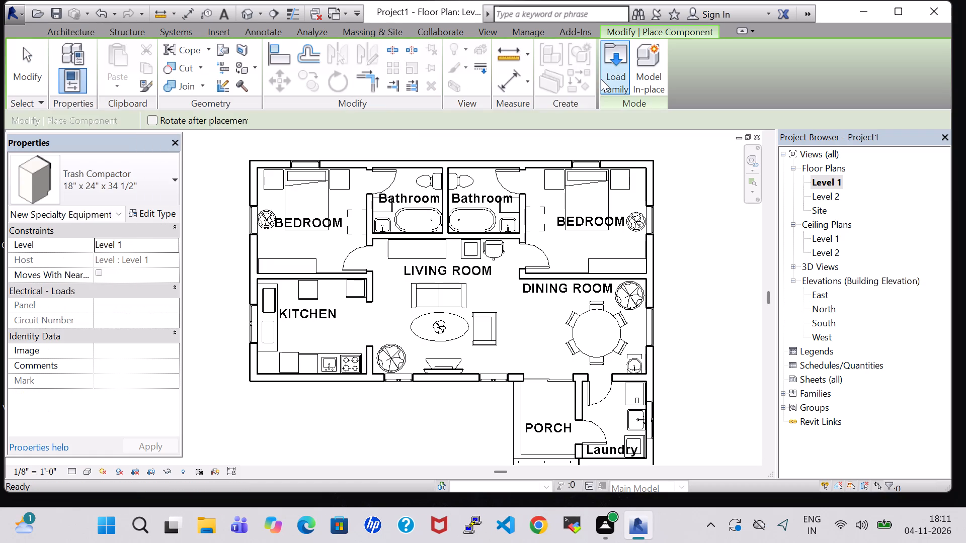
{"action": "left_click", "coordinate": [248, 13]}
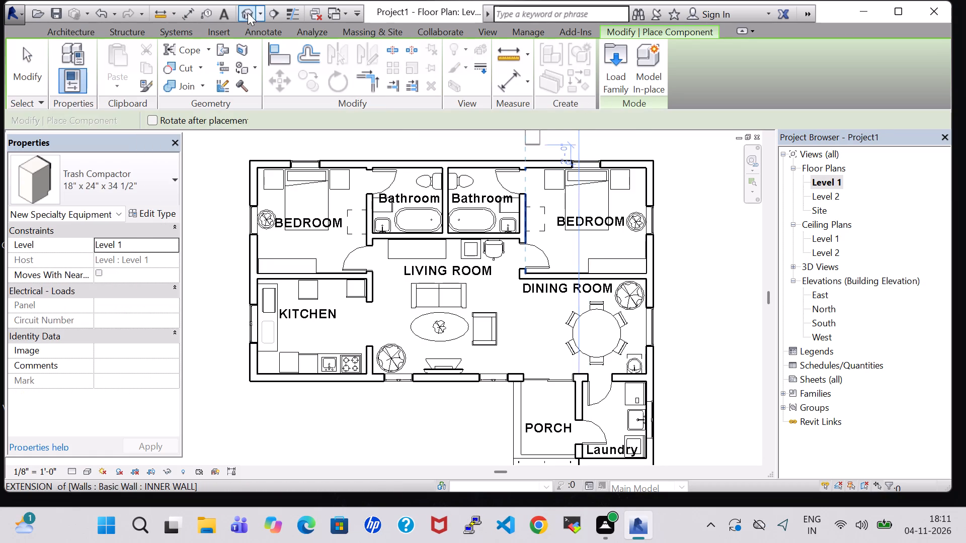
{"action": "scroll", "coordinate": [620, 291], "scroll_direction": "down", "scroll_amount": 3}
{"action": "key", "text": "Escape"}
{"action": "key", "text": "Escape"}
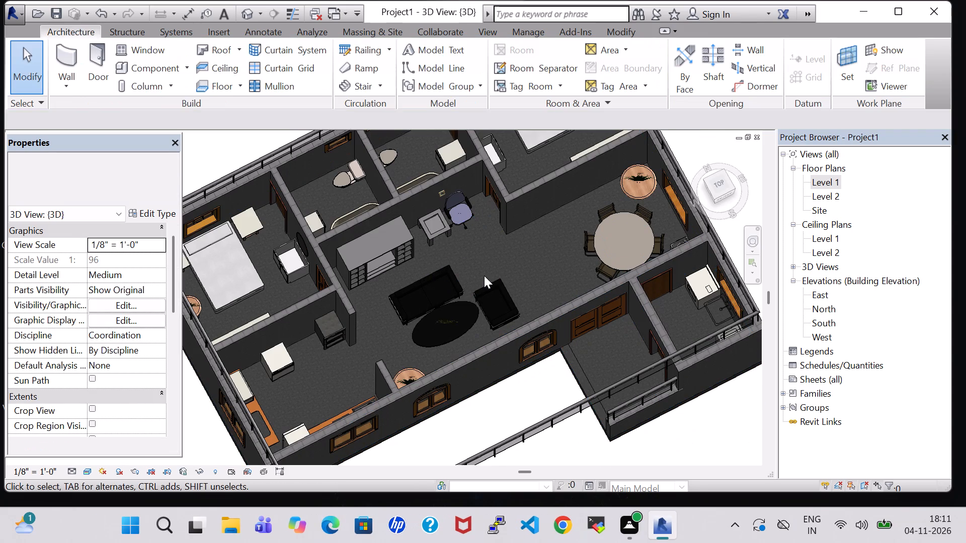
{"action": "key", "text": "Escape"}
{"action": "middle_click_drag", "start_coordinate": [552, 274], "coordinate": [493, 195], "text": "shift"}
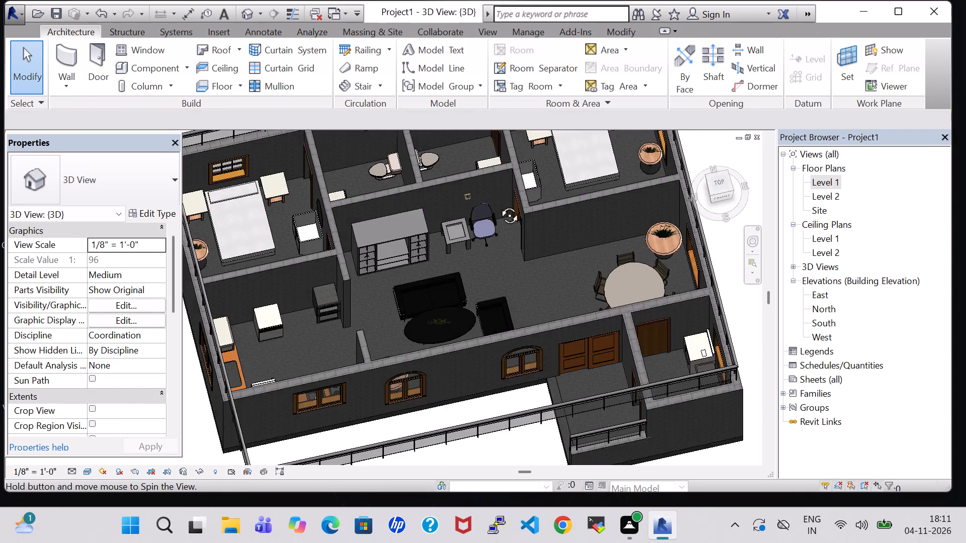
{"action": "middle_click_drag", "start_coordinate": [710, 387], "coordinate": [703, 278], "text": "shift"}
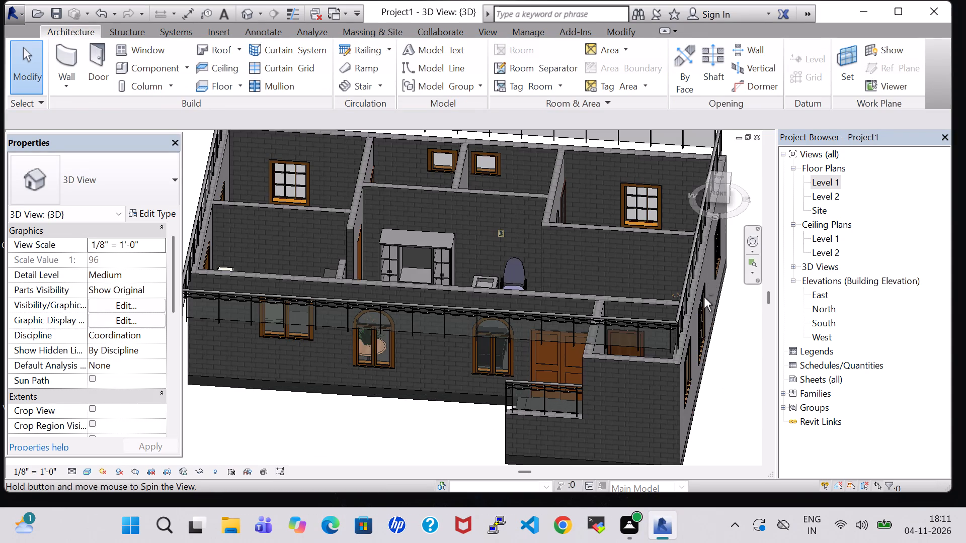
{"action": "middle_click_drag", "start_coordinate": [703, 344], "coordinate": [719, 316]}
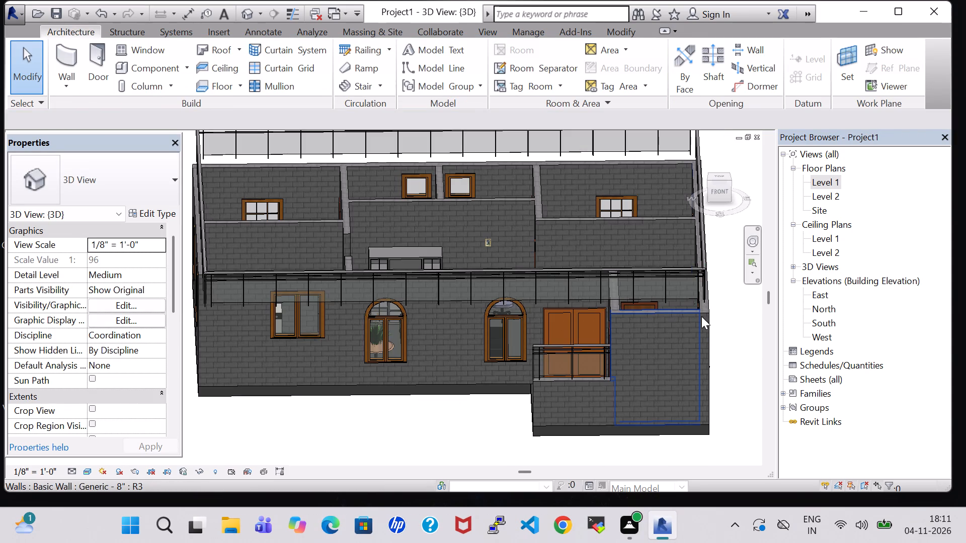
{"action": "scroll", "coordinate": [716, 321], "scroll_direction": "down", "scroll_amount": 1}
{"action": "middle_click_drag", "start_coordinate": [717, 320], "coordinate": [689, 321]}
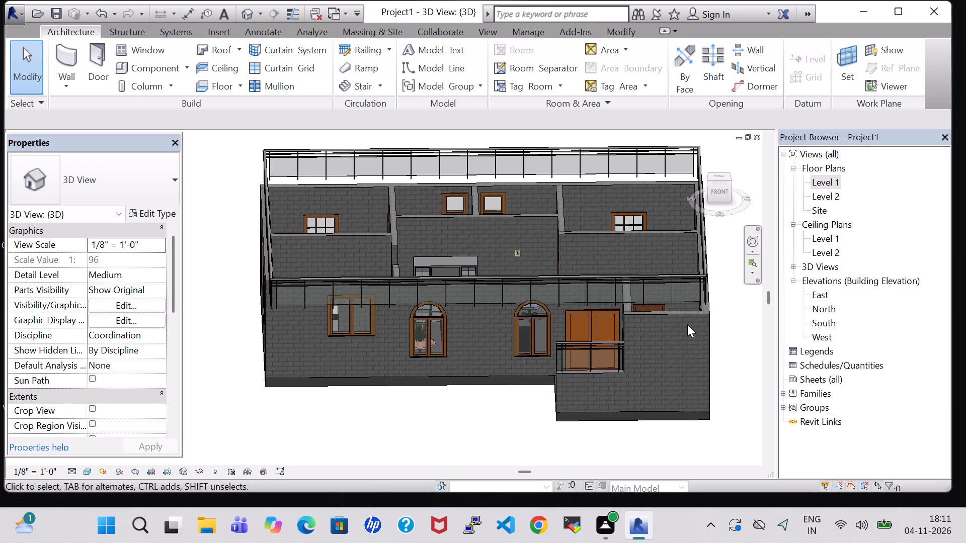
Reopen the Level 1 floor plan and examine the kitchen, bedroom, bathroom and living room furnishings.
{"action": "double_click", "coordinate": [831, 174]}
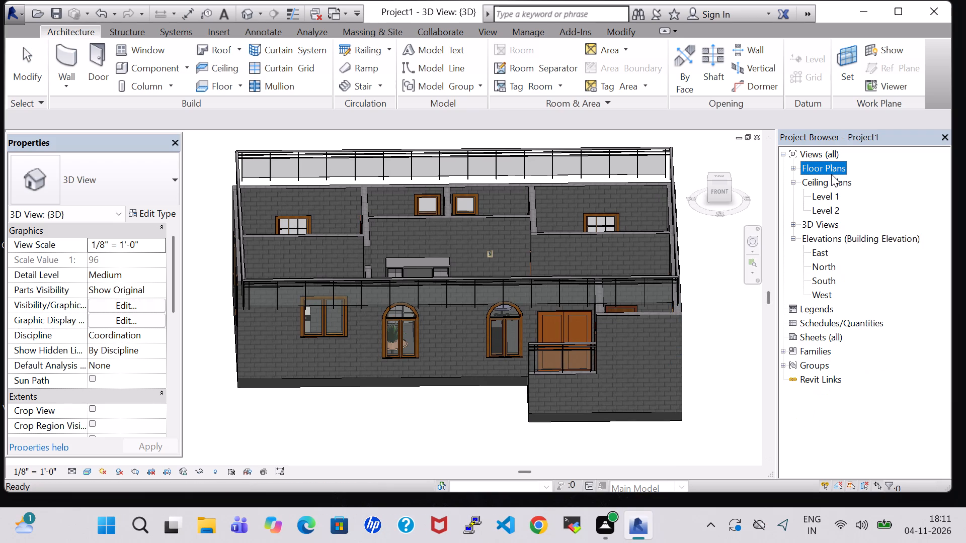
{"action": "left_click", "coordinate": [791, 168]}
{"action": "double_click", "coordinate": [812, 184]}
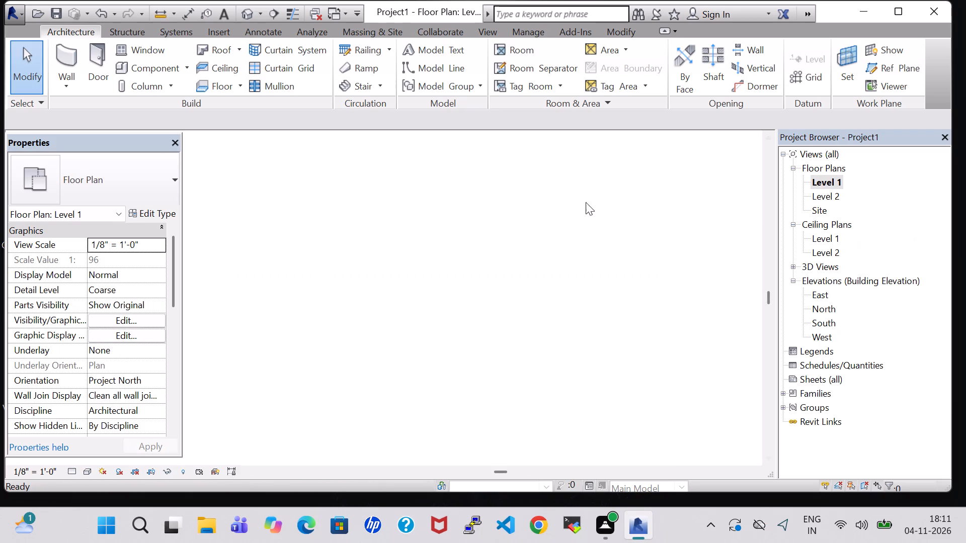
{"action": "scroll", "coordinate": [335, 272], "scroll_direction": "down", "scroll_amount": 2}
{"action": "scroll", "coordinate": [341, 273], "scroll_direction": "up", "scroll_amount": 5}
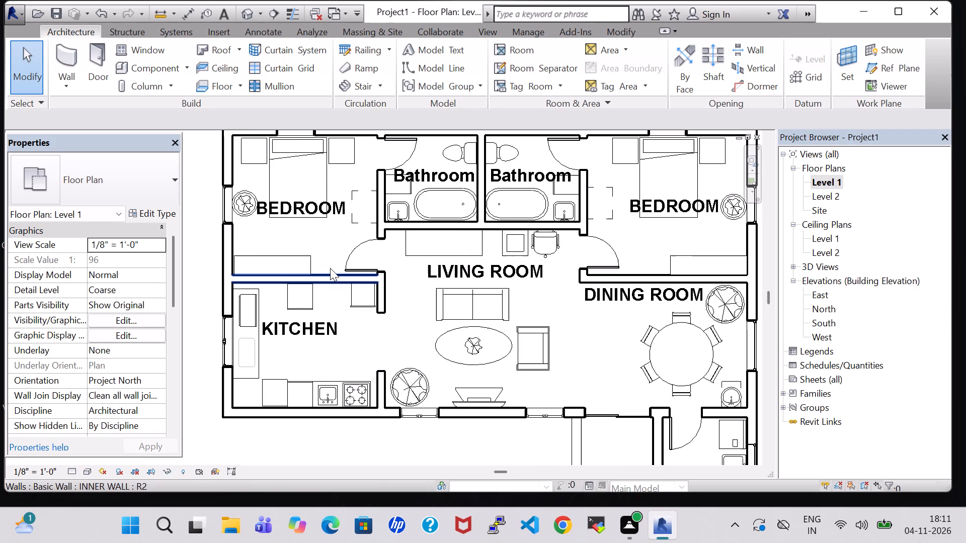
{"action": "middle_click_drag", "start_coordinate": [330, 268], "coordinate": [324, 319]}
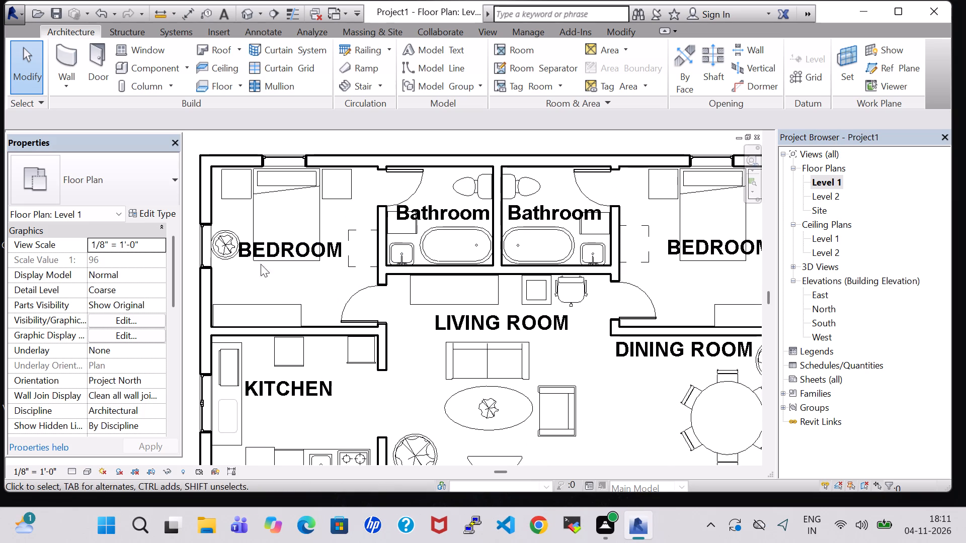
Open the 3D view and turn on the visibility of the Roofs category in its visibility/graphics overrides.
{"action": "left_click", "coordinate": [250, 12]}
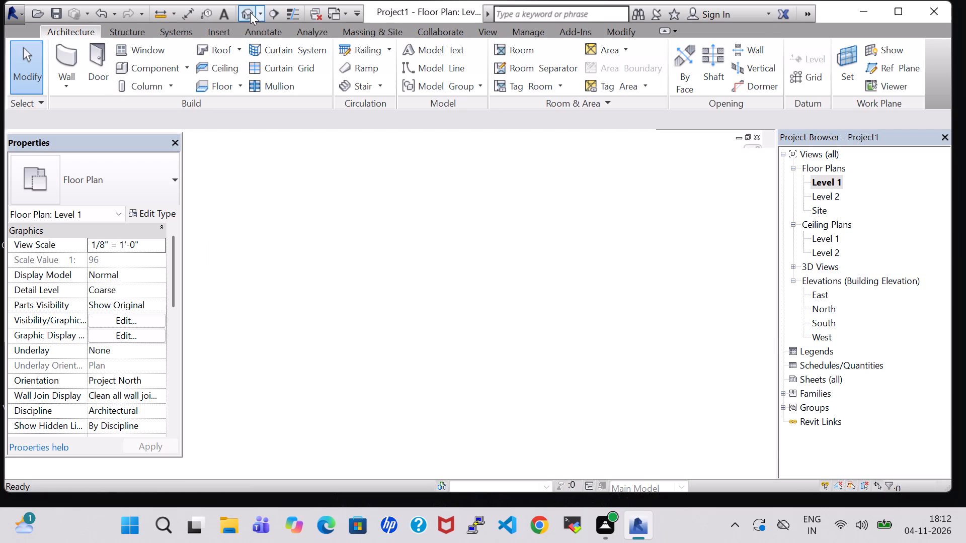
{"action": "type", "text": "vv"}
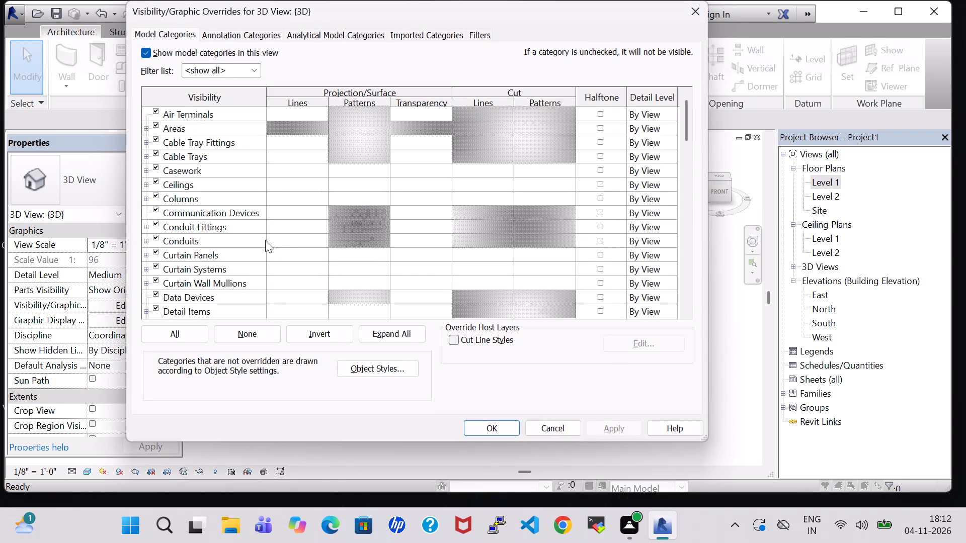
{"action": "left_click", "coordinate": [184, 245]}
{"action": "key", "text": "r"}
{"action": "scroll", "coordinate": [184, 245], "scroll_direction": "down", "scroll_amount": 7}
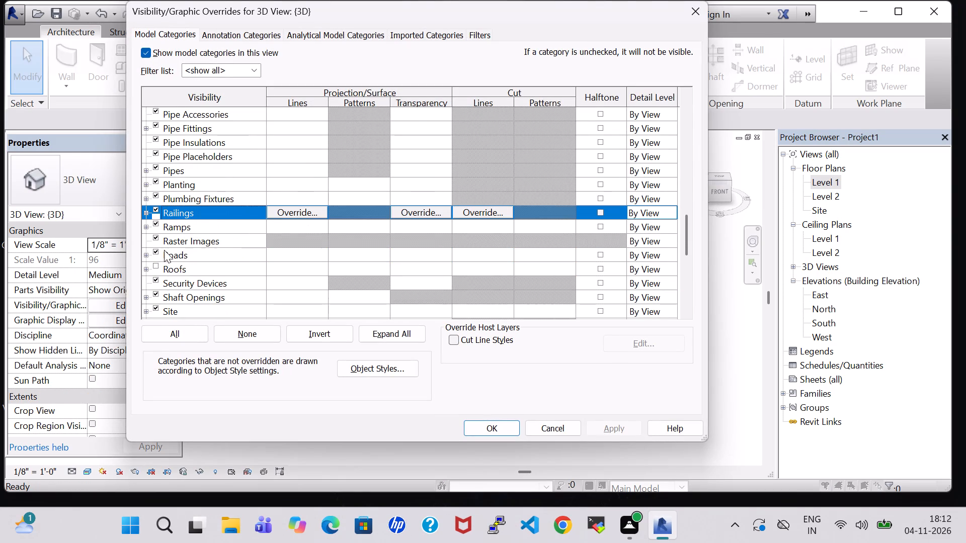
{"action": "left_click", "coordinate": [155, 253]}
{"action": "left_click", "coordinate": [619, 423]}
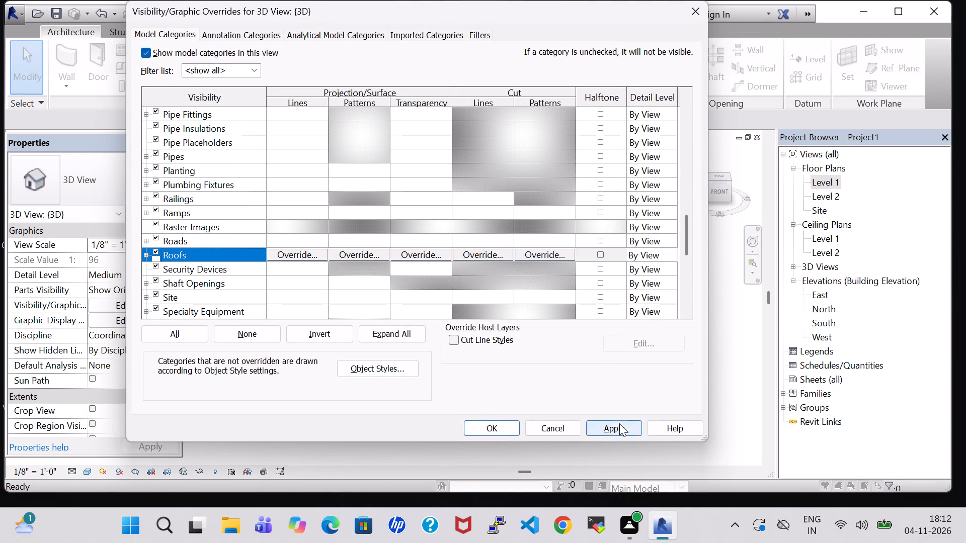
{"action": "left_click", "coordinate": [479, 429]}
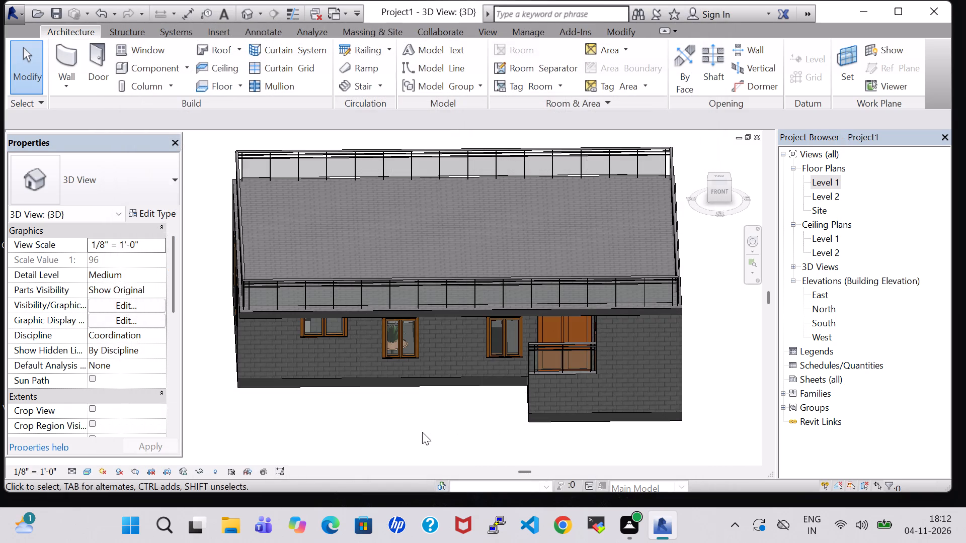
{"action": "left_click", "coordinate": [422, 432]}
Examine the front facade, roof and roof railing in 3D, comparing them with the whole Level 1 floor plan.
{"action": "middle_click_drag", "start_coordinate": [477, 427], "coordinate": [476, 361], "text": "shift"}
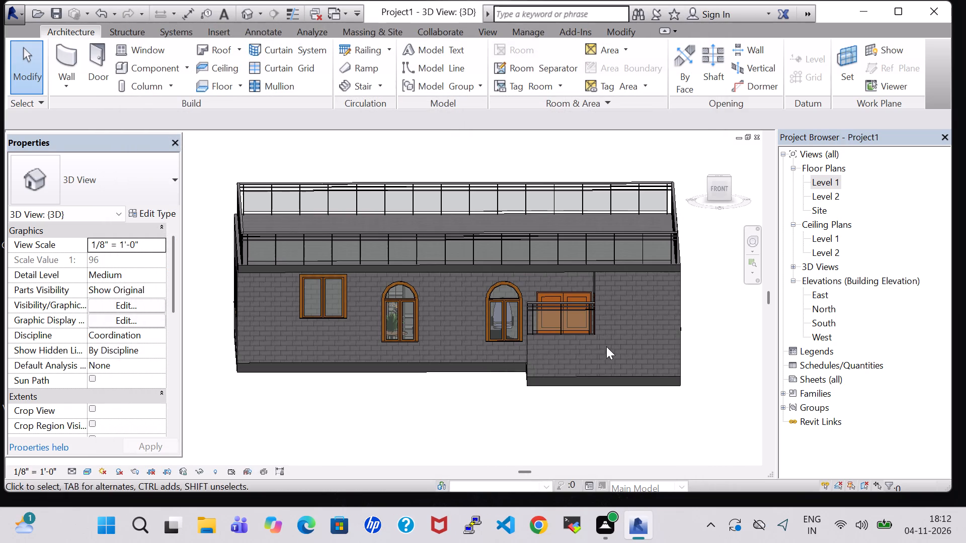
{"action": "middle_click", "coordinate": [712, 332], "text": "shift"}
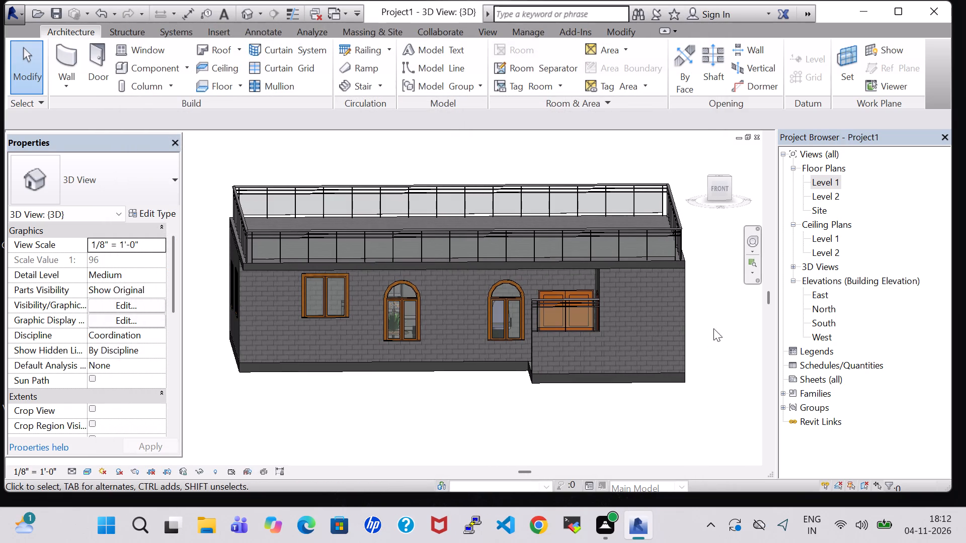
{"action": "middle_click_drag", "start_coordinate": [713, 325], "coordinate": [675, 352]}
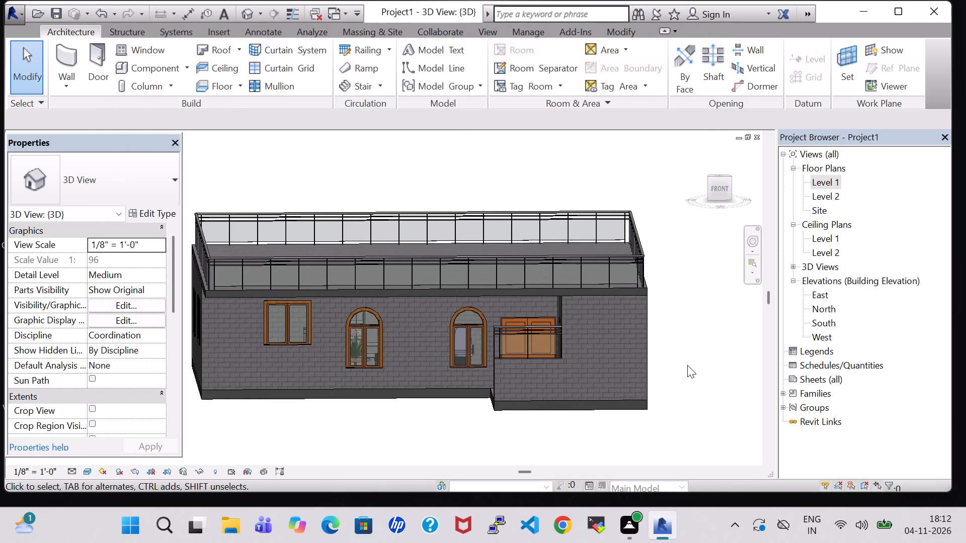
{"action": "middle_click_drag", "start_coordinate": [682, 373], "coordinate": [699, 367]}
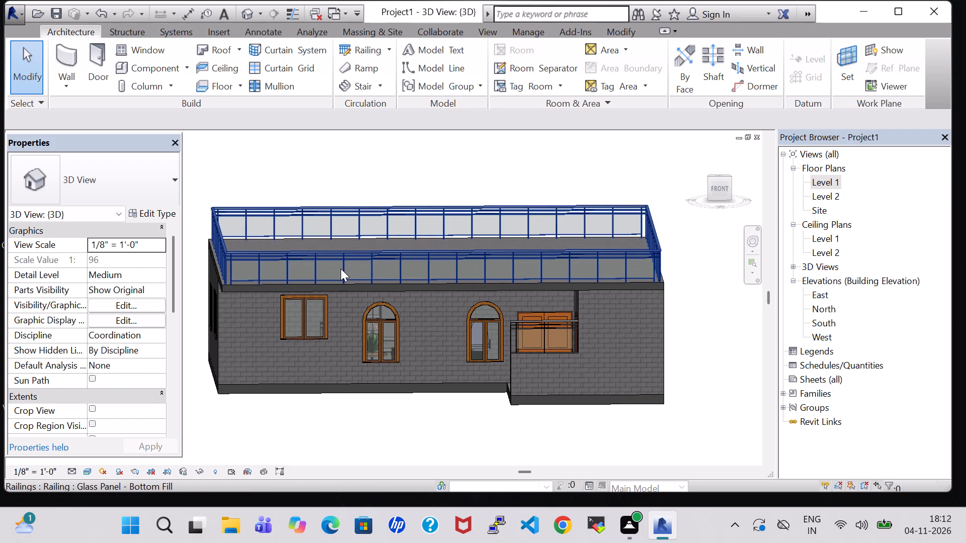
{"action": "double_click", "coordinate": [830, 184]}
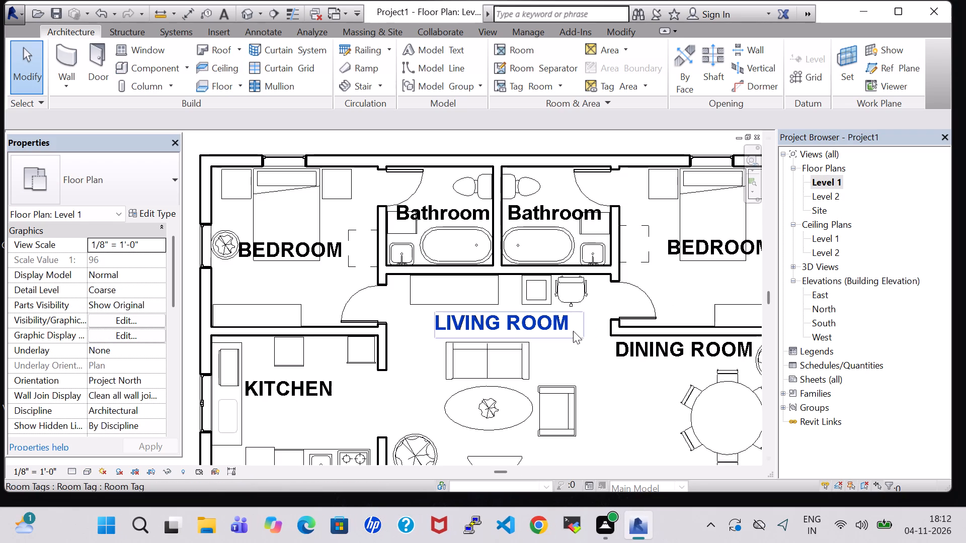
{"action": "left_click", "coordinate": [251, 11]}
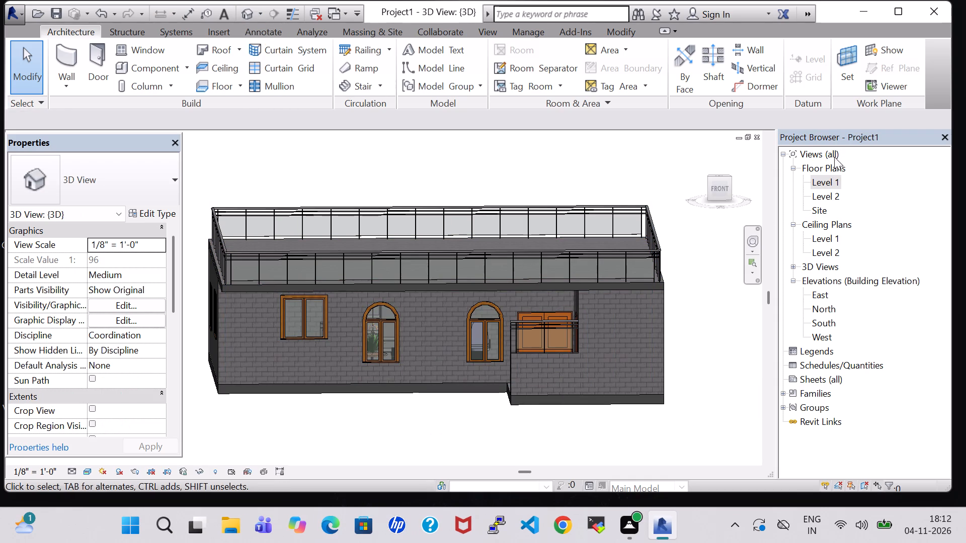
{"action": "double_click", "coordinate": [828, 183]}
{"action": "scroll", "coordinate": [464, 289], "scroll_direction": "down", "scroll_amount": 5}
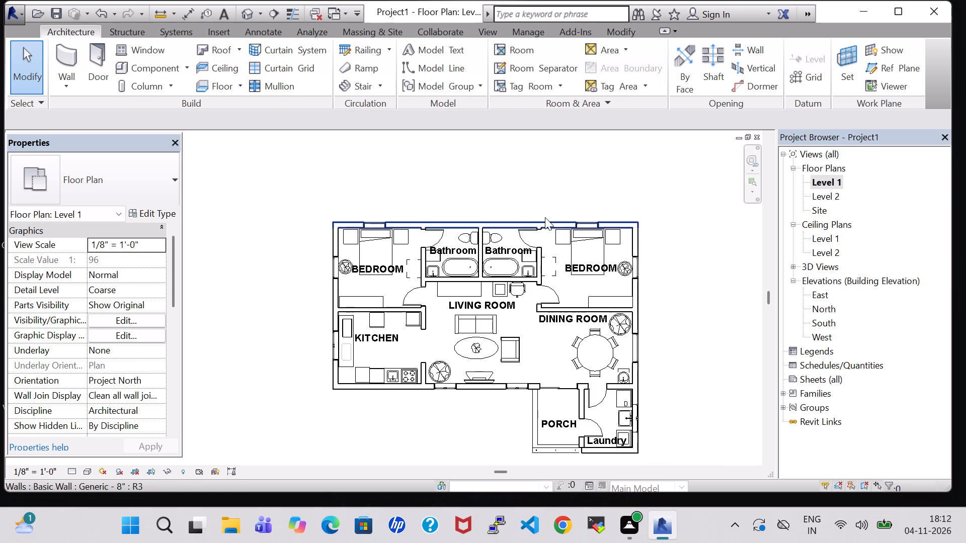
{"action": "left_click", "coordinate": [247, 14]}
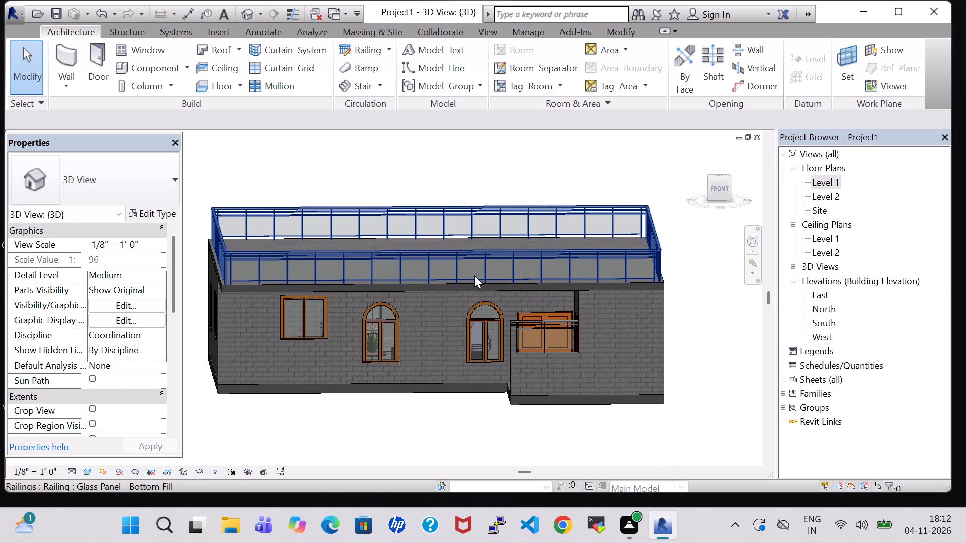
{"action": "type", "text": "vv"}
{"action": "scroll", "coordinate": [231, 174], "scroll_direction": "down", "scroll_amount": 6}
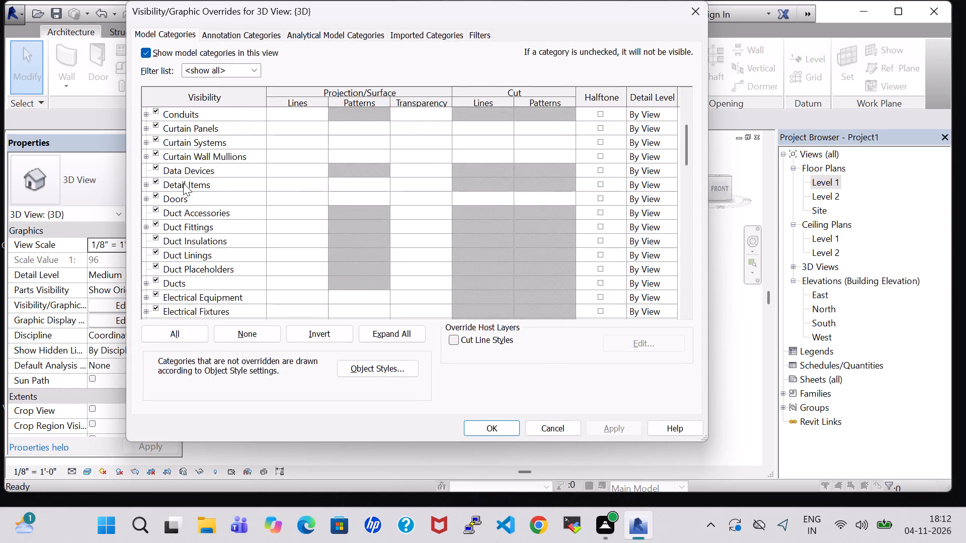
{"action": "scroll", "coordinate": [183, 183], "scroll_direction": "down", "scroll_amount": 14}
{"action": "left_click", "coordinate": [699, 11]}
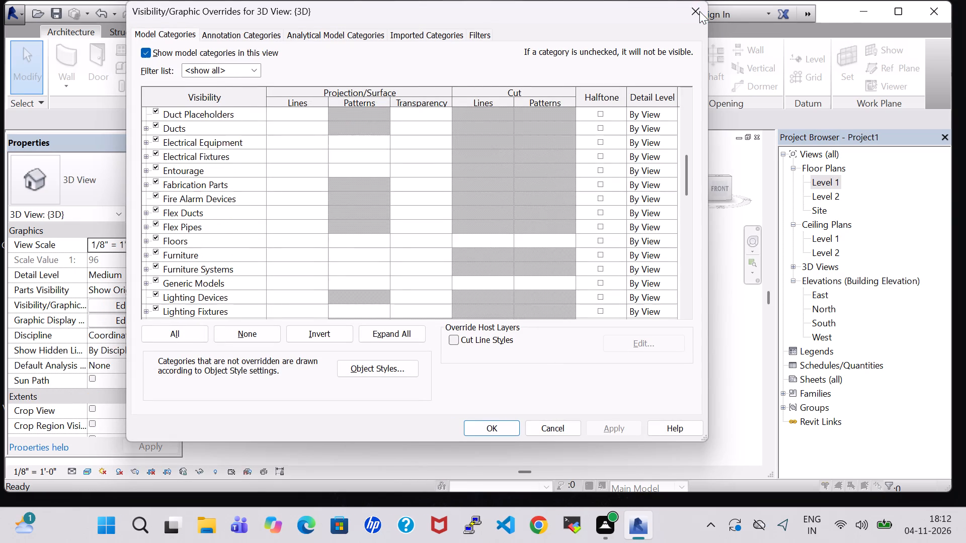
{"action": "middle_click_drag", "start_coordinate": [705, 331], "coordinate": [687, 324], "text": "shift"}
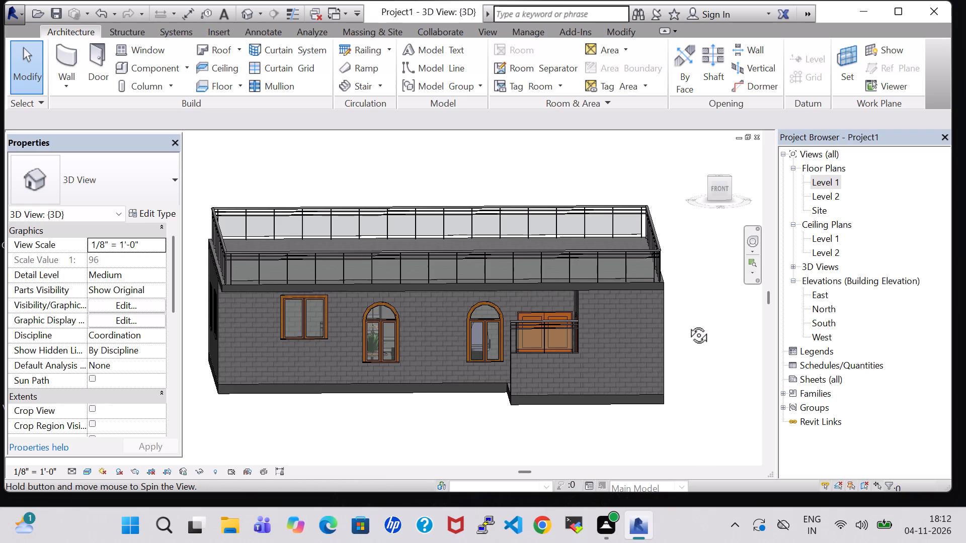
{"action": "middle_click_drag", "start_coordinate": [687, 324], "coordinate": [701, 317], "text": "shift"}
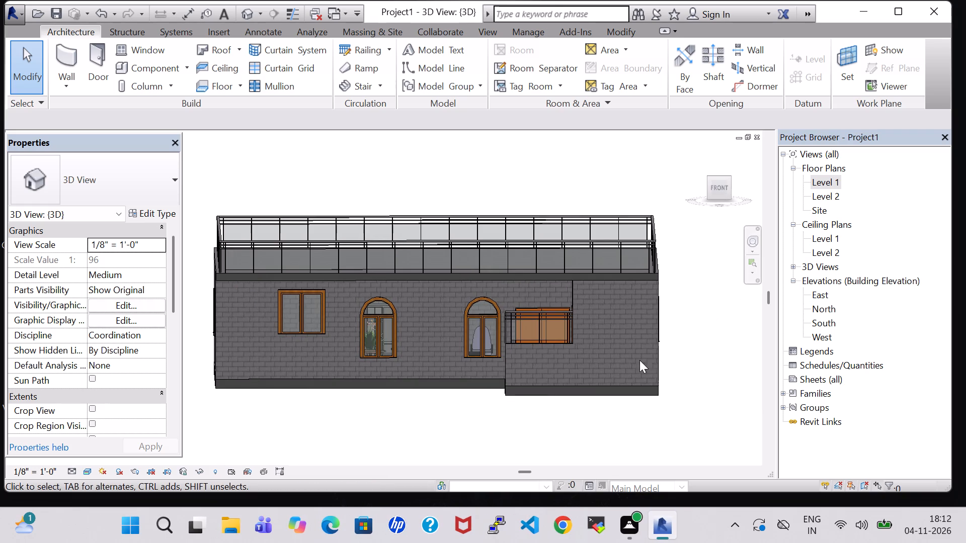
Open the Level 1 floor plan and inspect the layer structure and material of the exterior wall behind the bedrooms and bathrooms.
{"action": "double_click", "coordinate": [837, 179]}
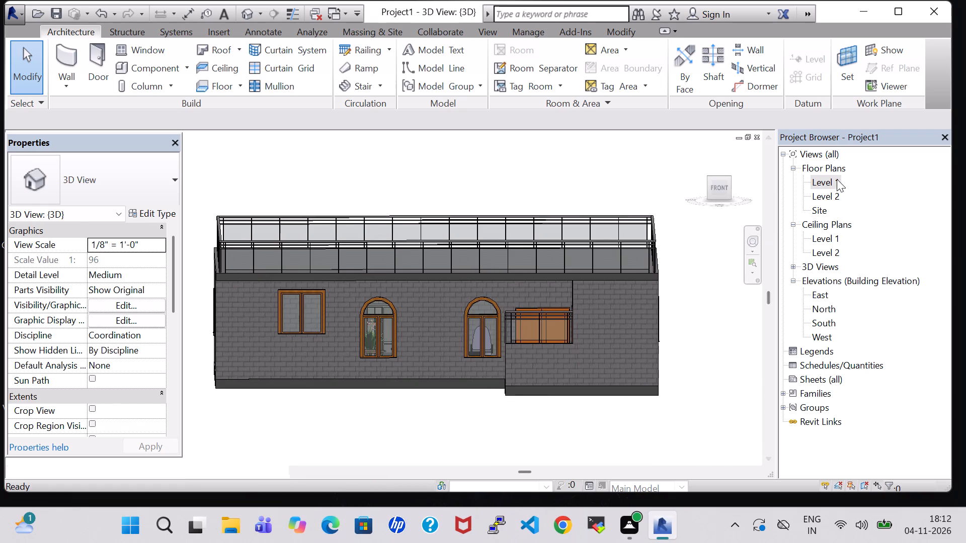
{"action": "scroll", "coordinate": [544, 311], "scroll_direction": "down", "scroll_amount": 2}
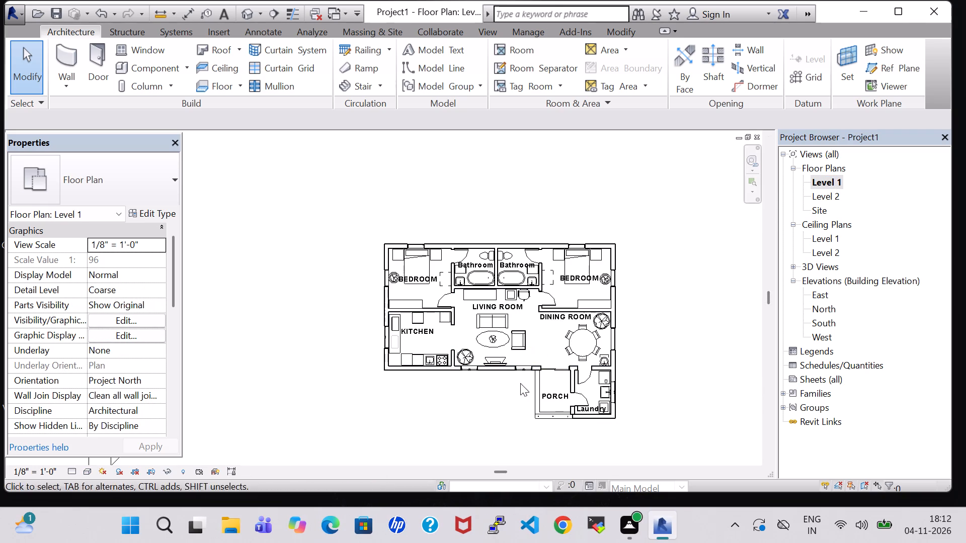
{"action": "left_click", "coordinate": [534, 392]}
{"action": "left_click", "coordinate": [225, 204]}
{"action": "scroll", "coordinate": [370, 254], "scroll_direction": "up", "scroll_amount": 5}
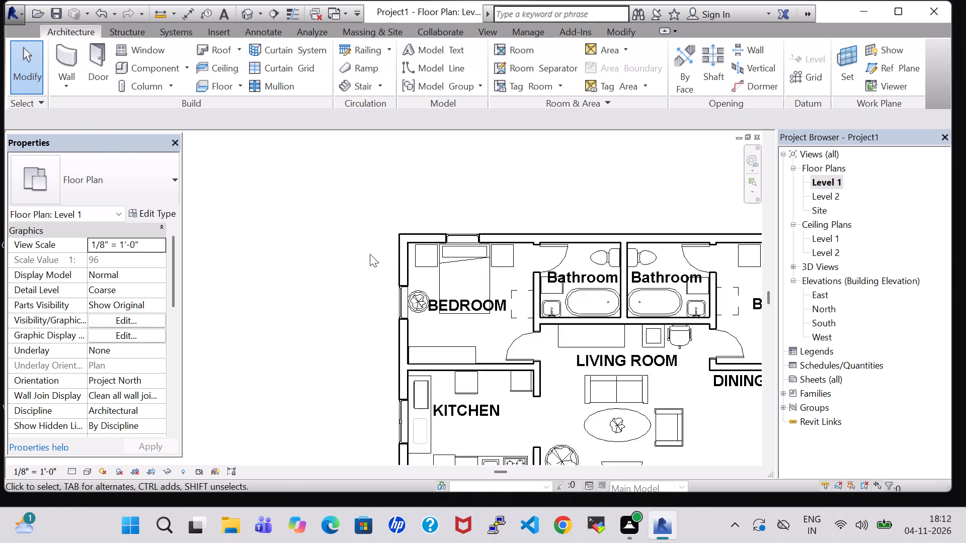
{"action": "left_click", "coordinate": [539, 233]}
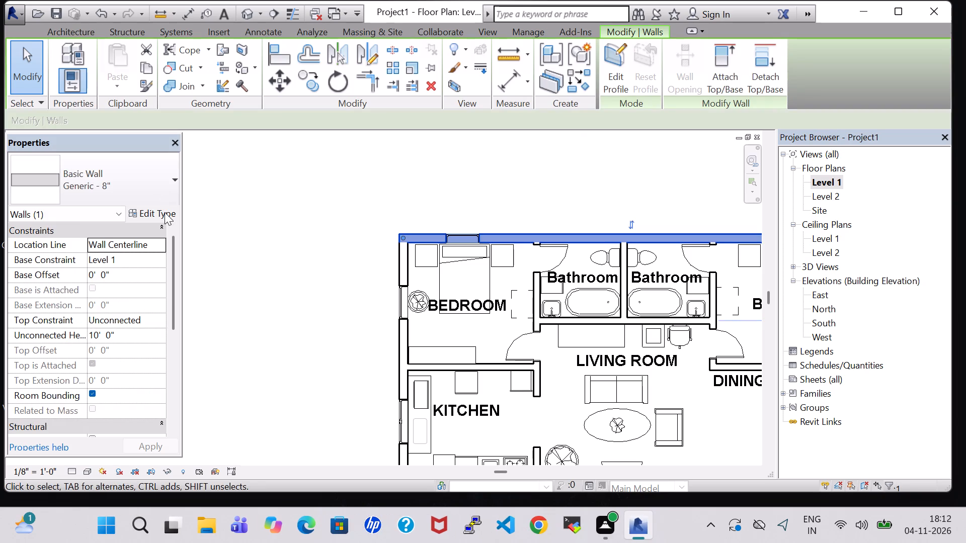
{"action": "left_click", "coordinate": [165, 212]}
{"action": "left_click", "coordinate": [452, 210]}
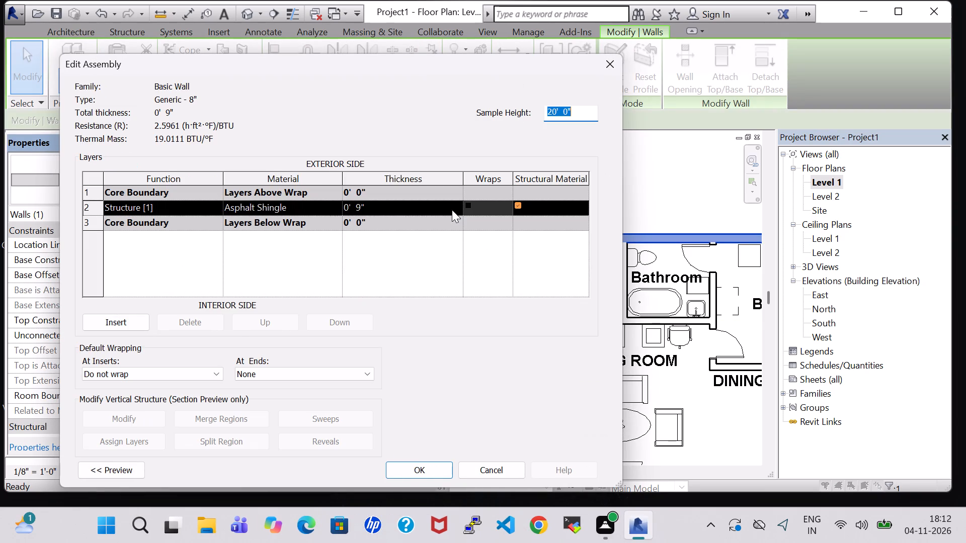
{"action": "left_click", "coordinate": [283, 211]}
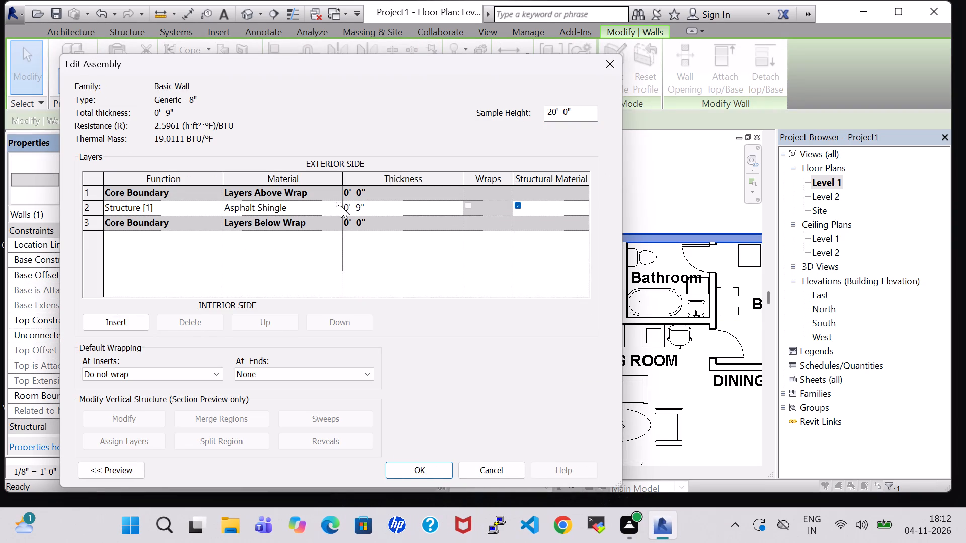
{"action": "left_click", "coordinate": [336, 205]}
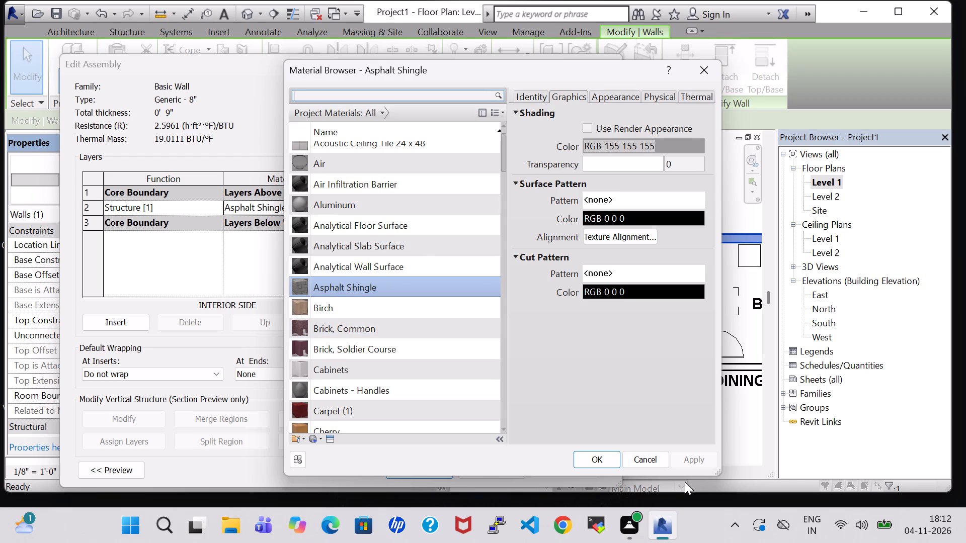
{"action": "left_click", "coordinate": [706, 71]}
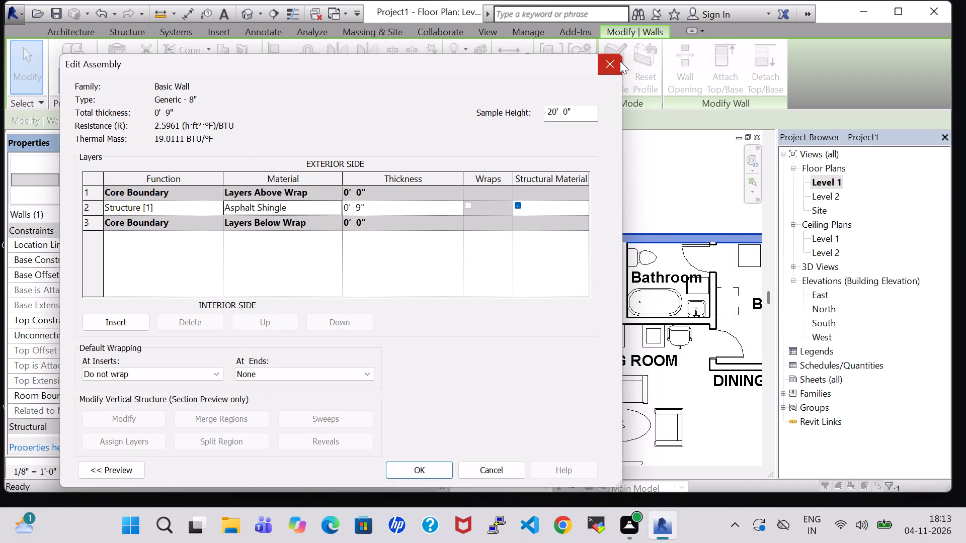
{"action": "left_click", "coordinate": [616, 61]}
{"action": "left_click", "coordinate": [609, 59]}
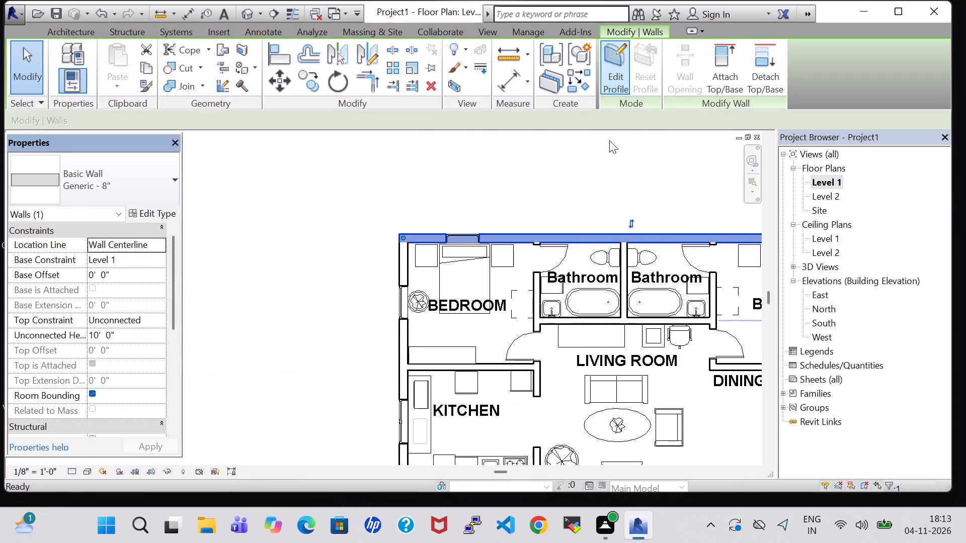
{"action": "left_click", "coordinate": [585, 176]}
Return to the 3D view and inspect the types assigned to the roof and the Level 1 floor.
{"action": "left_click", "coordinate": [243, 11]}
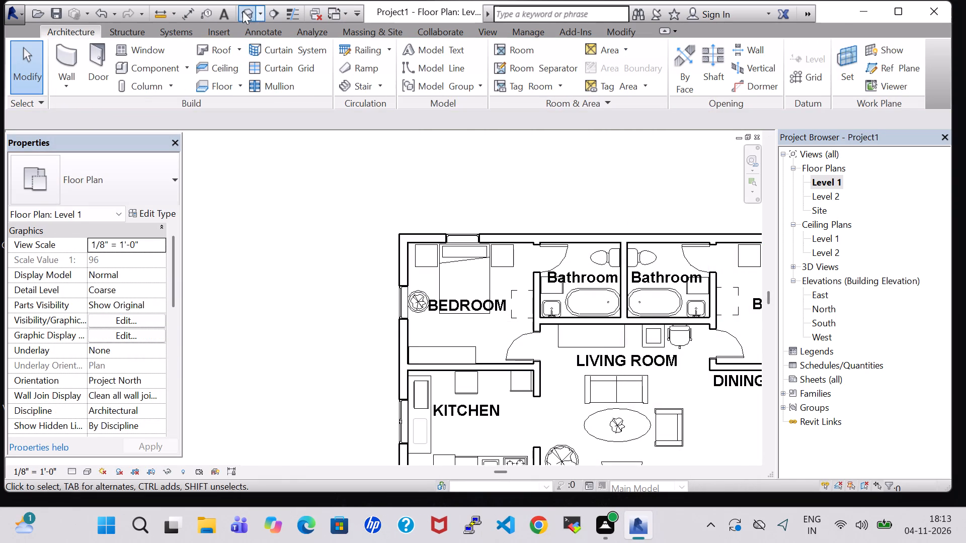
{"action": "left_click", "coordinate": [535, 275]}
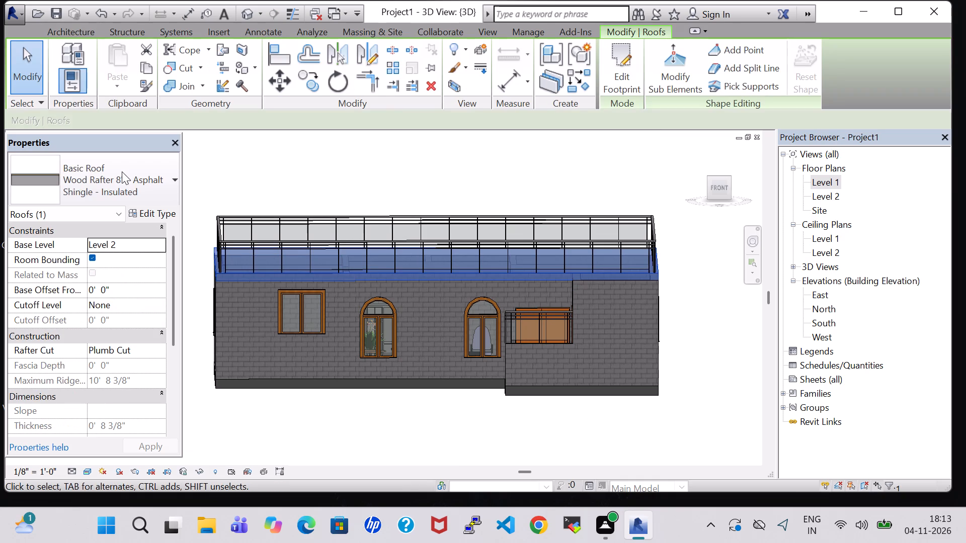
{"action": "left_click", "coordinate": [122, 171]}
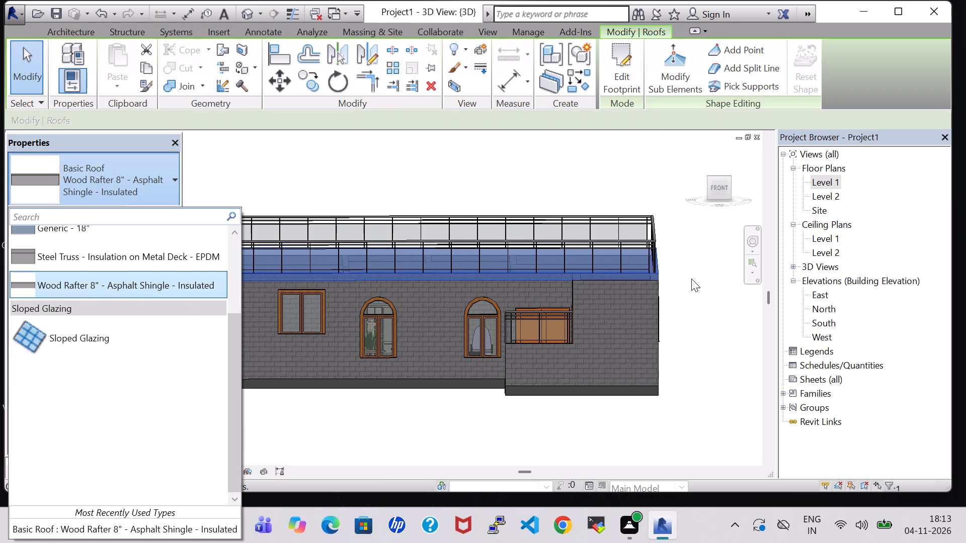
{"action": "left_click", "coordinate": [693, 277]}
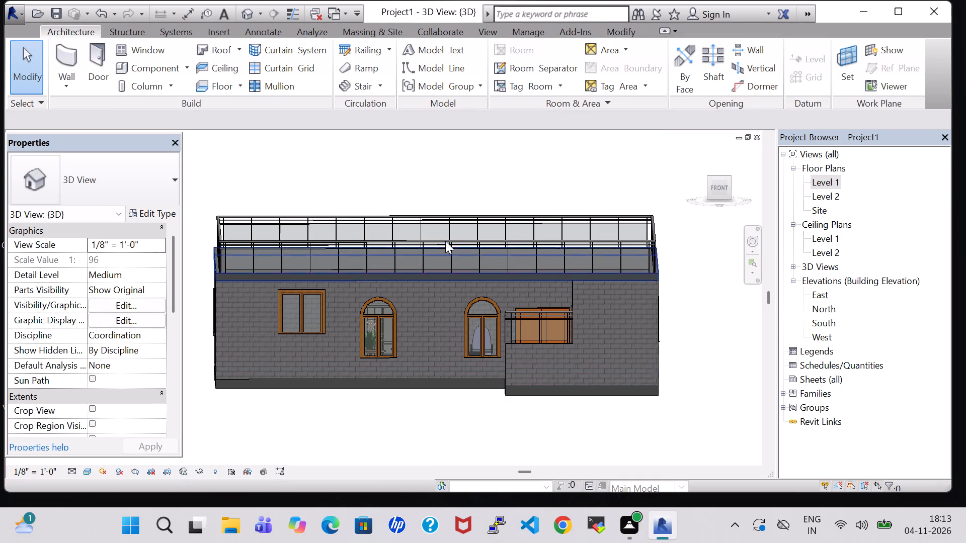
{"action": "left_click", "coordinate": [323, 275]}
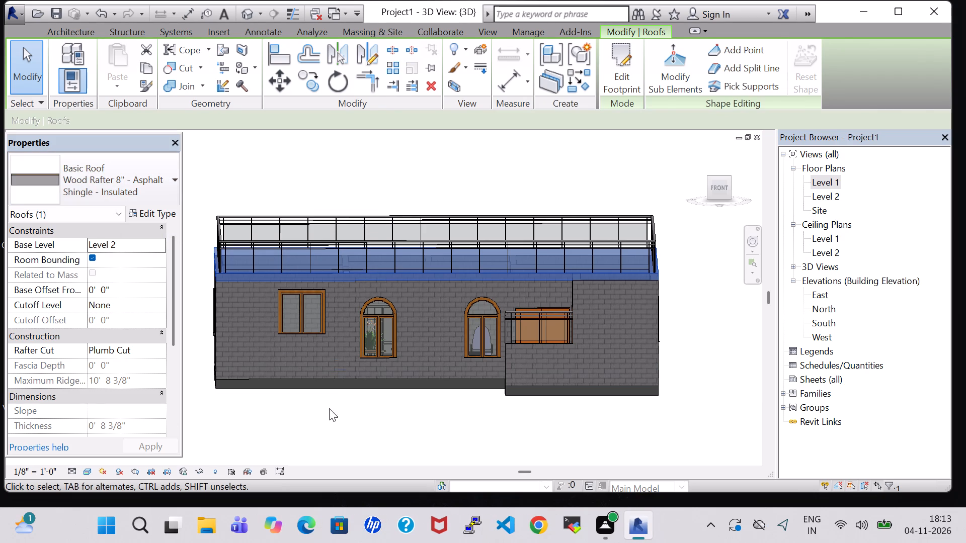
{"action": "left_click", "coordinate": [327, 428]}
{"action": "left_click", "coordinate": [320, 387]}
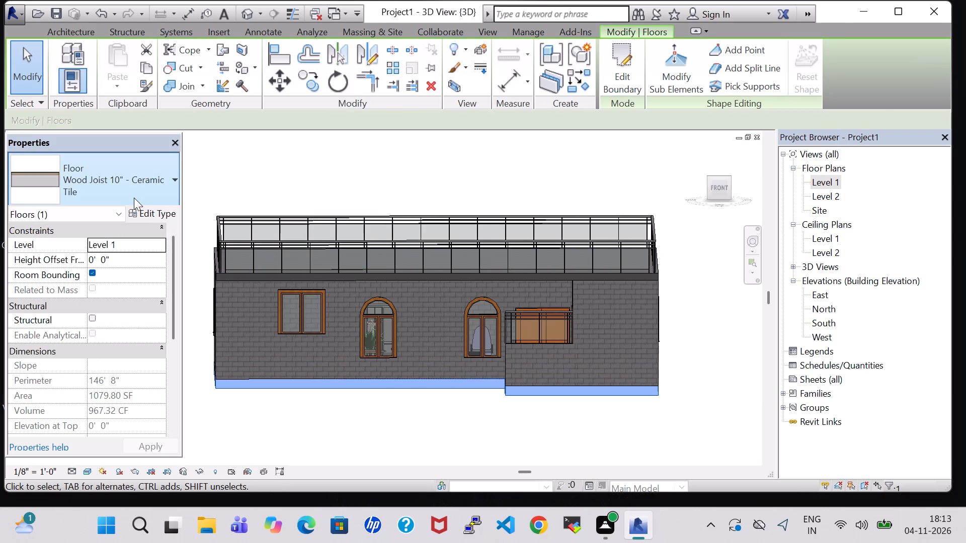
{"action": "left_click", "coordinate": [416, 170]}
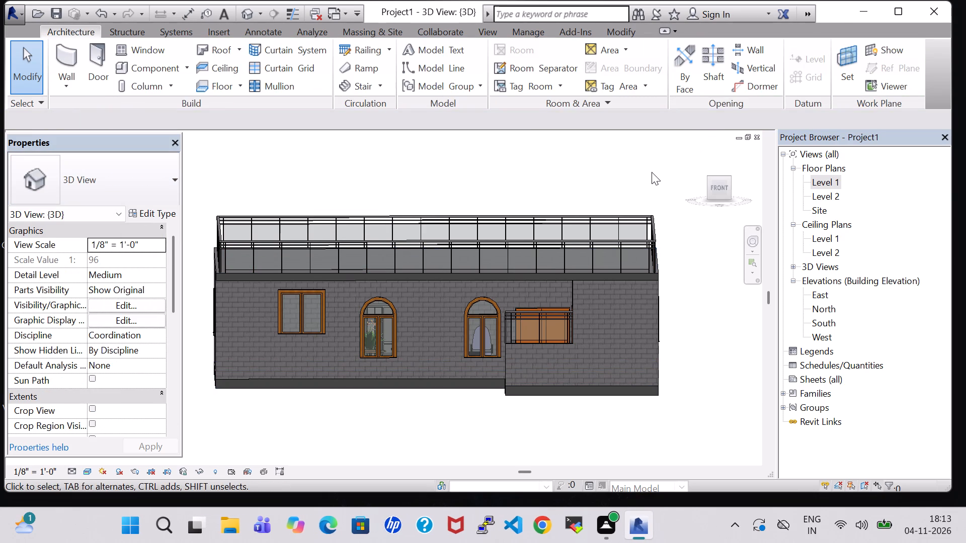
Examine the facades, windows, roof and glass railing in 3D from all sides of the house.
{"action": "middle_click_drag", "start_coordinate": [652, 172], "coordinate": [643, 187], "text": "shift"}
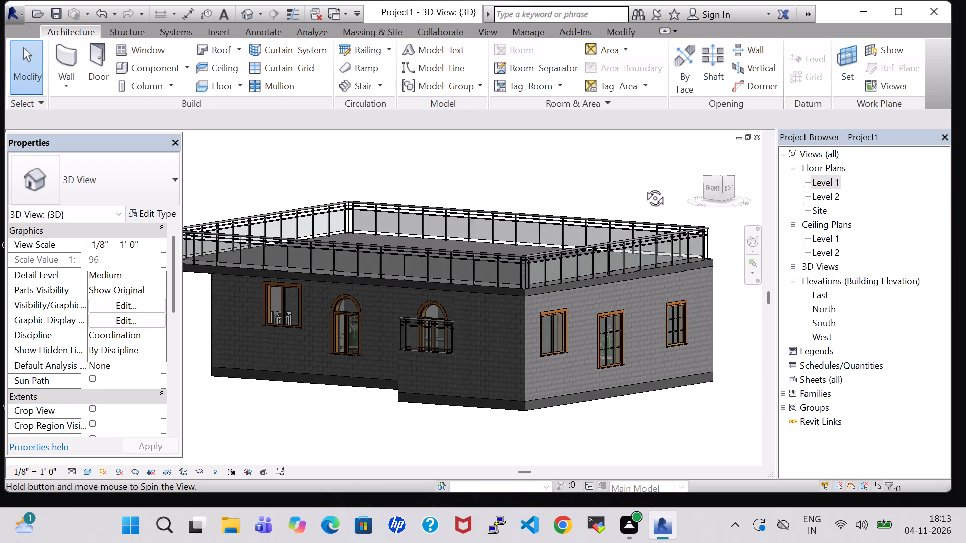
{"action": "middle_click_drag", "start_coordinate": [643, 187], "coordinate": [463, 201], "text": "shift"}
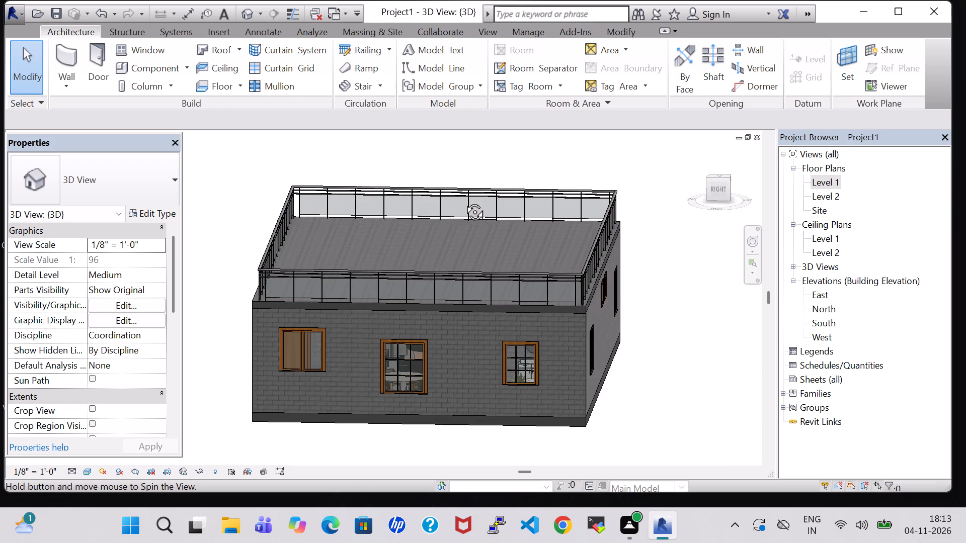
{"action": "middle_click_drag", "start_coordinate": [463, 201], "coordinate": [349, 211], "text": "shift"}
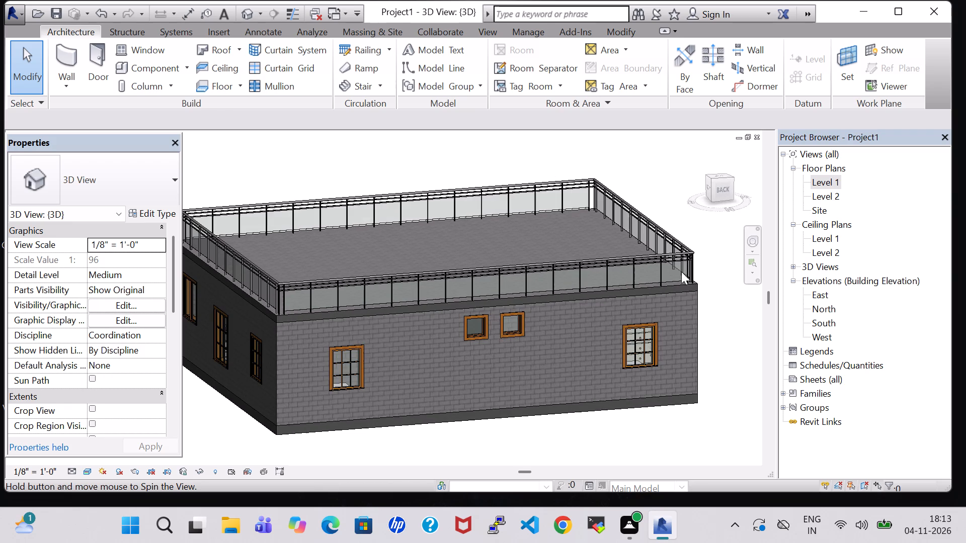
{"action": "middle_click_drag", "start_coordinate": [715, 342], "coordinate": [467, 350]}
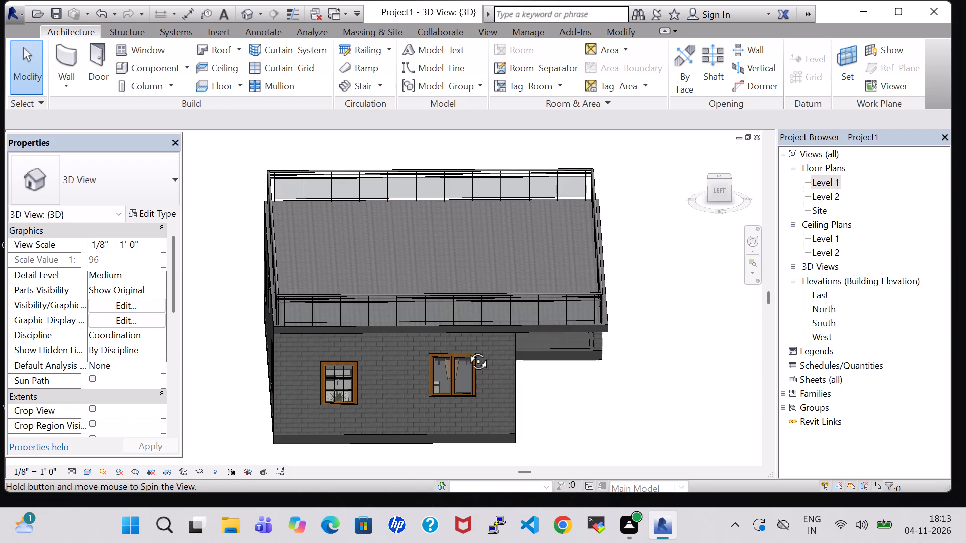
{"action": "middle_click_drag", "start_coordinate": [467, 350], "coordinate": [436, 342]}
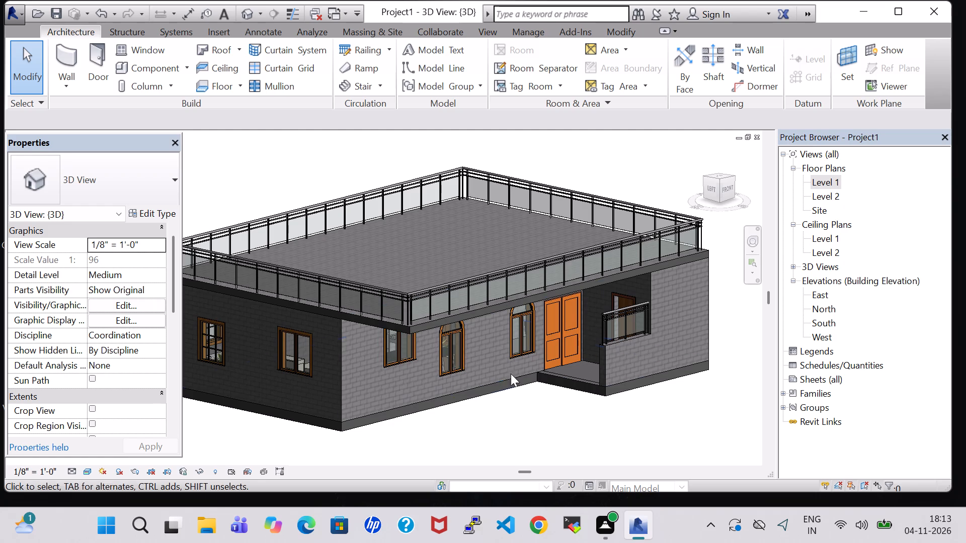
{"action": "middle_click_drag", "start_coordinate": [628, 409], "coordinate": [566, 405], "text": "shift"}
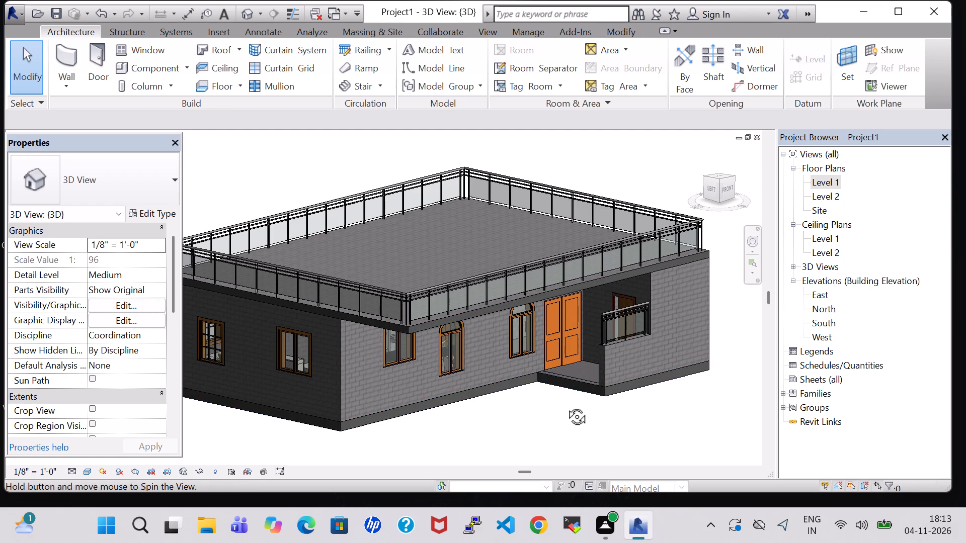
{"action": "middle_click_drag", "start_coordinate": [566, 405], "coordinate": [555, 404], "text": "shift"}
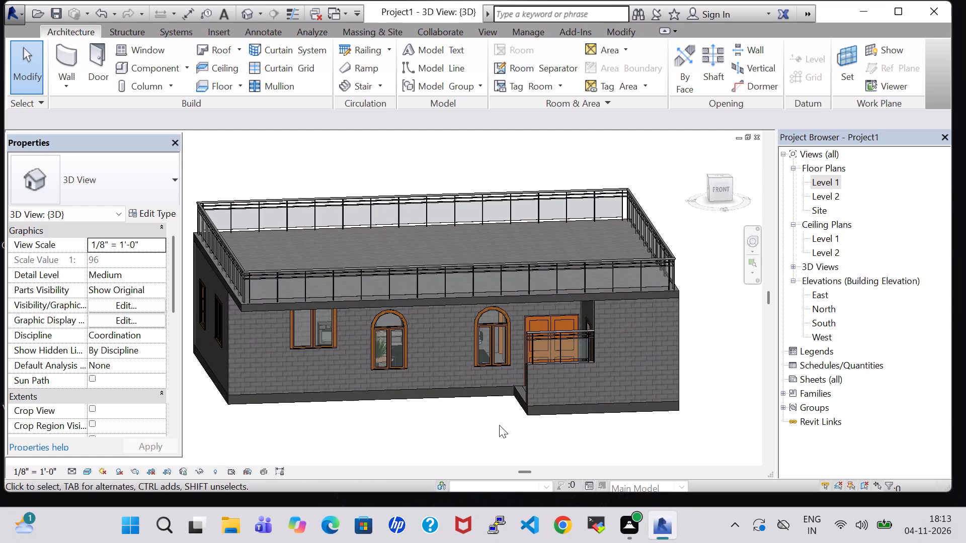
{"action": "middle_click_drag", "start_coordinate": [499, 425], "coordinate": [479, 419], "text": "shift"}
Compare the whole Level 1 floor plan with the front, porch and kitchen side of the house in 3D.
{"action": "double_click", "coordinate": [825, 180]}
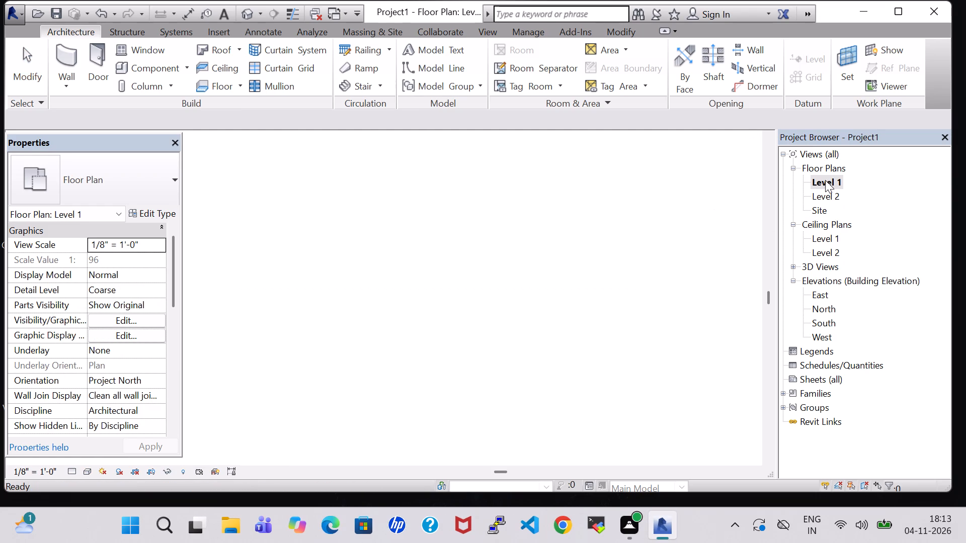
{"action": "scroll", "coordinate": [445, 232], "scroll_direction": "down", "scroll_amount": 3}
{"action": "middle_click_drag", "start_coordinate": [568, 310], "coordinate": [492, 268]}
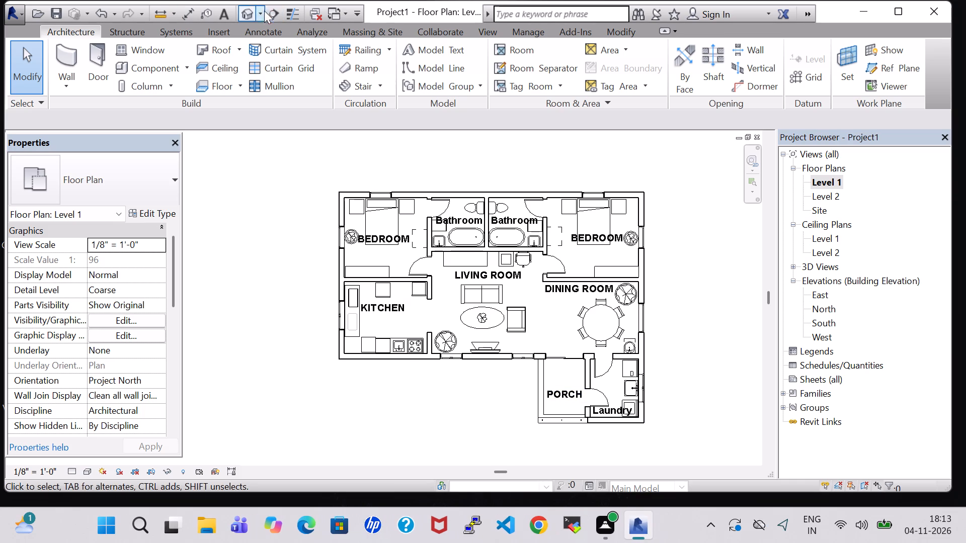
{"action": "left_click", "coordinate": [251, 10]}
{"action": "middle_click_drag", "start_coordinate": [380, 427], "coordinate": [401, 414], "text": "shift"}
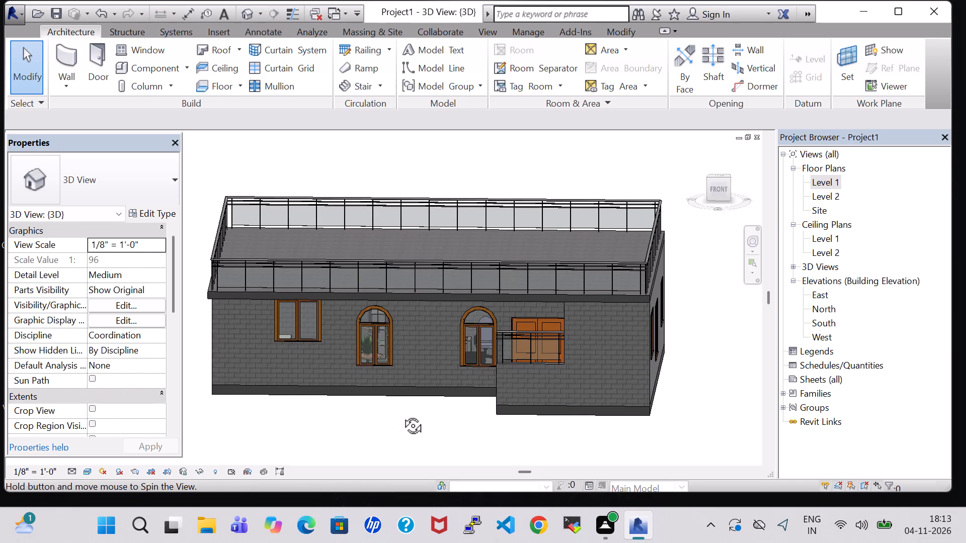
{"action": "middle_click_drag", "start_coordinate": [401, 414], "coordinate": [526, 413], "text": "shift"}
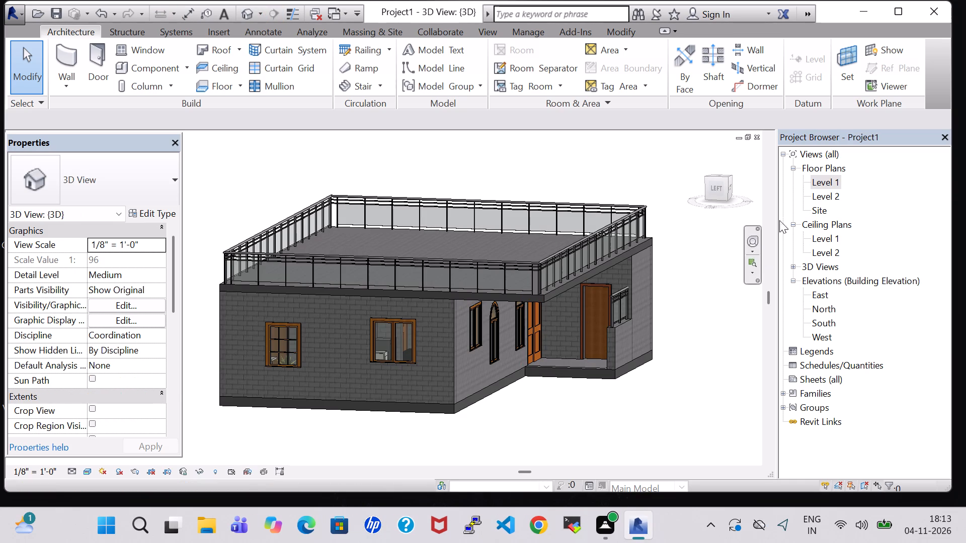
{"action": "double_click", "coordinate": [834, 177]}
{"action": "scroll", "coordinate": [575, 295], "scroll_direction": "down", "scroll_amount": 1}
{"action": "scroll", "coordinate": [559, 347], "scroll_direction": "up", "scroll_amount": 2}
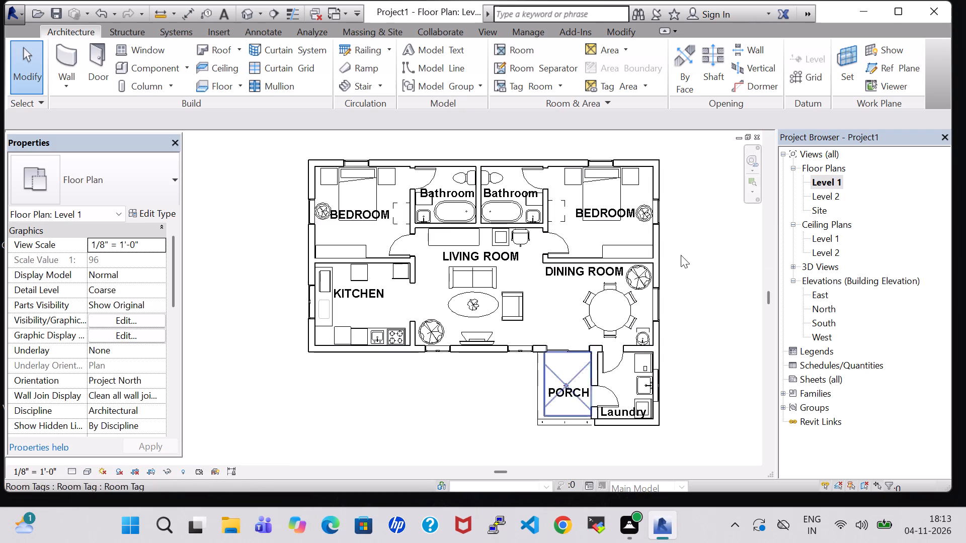
Open the Level 1 floor's boundary for editing, show it in the Level 1 plan, and delete the boundary line along the porch's outer side.
{"action": "left_click", "coordinate": [243, 15]}
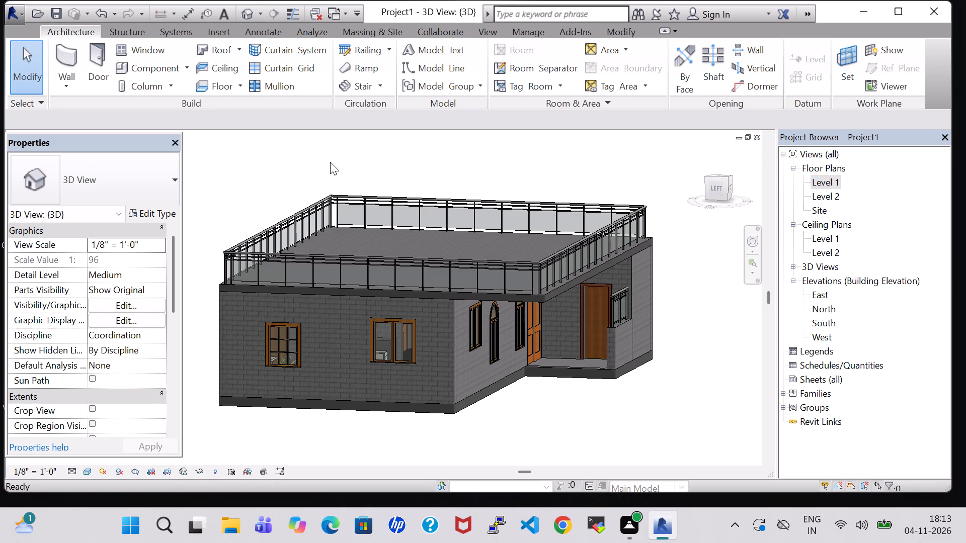
{"action": "double_click", "coordinate": [467, 402]}
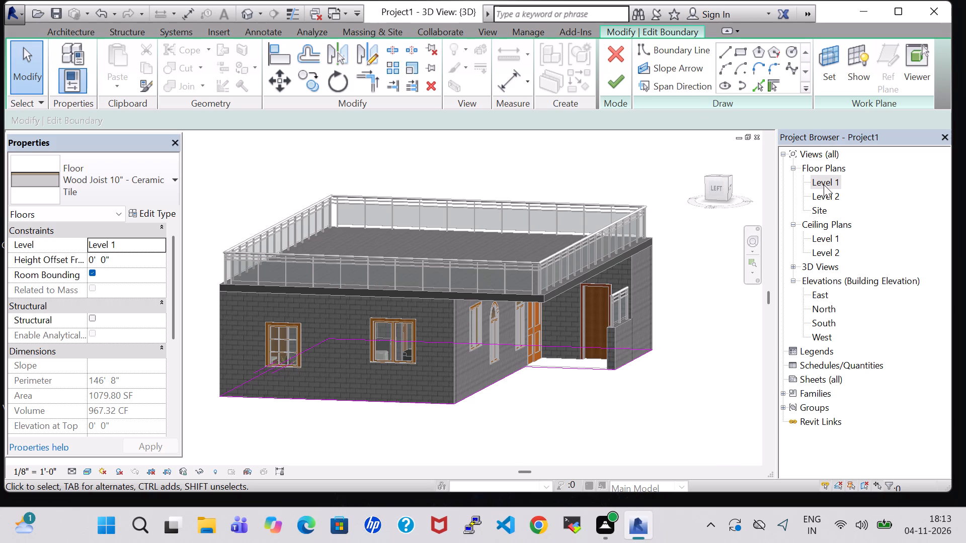
{"action": "double_click", "coordinate": [824, 185]}
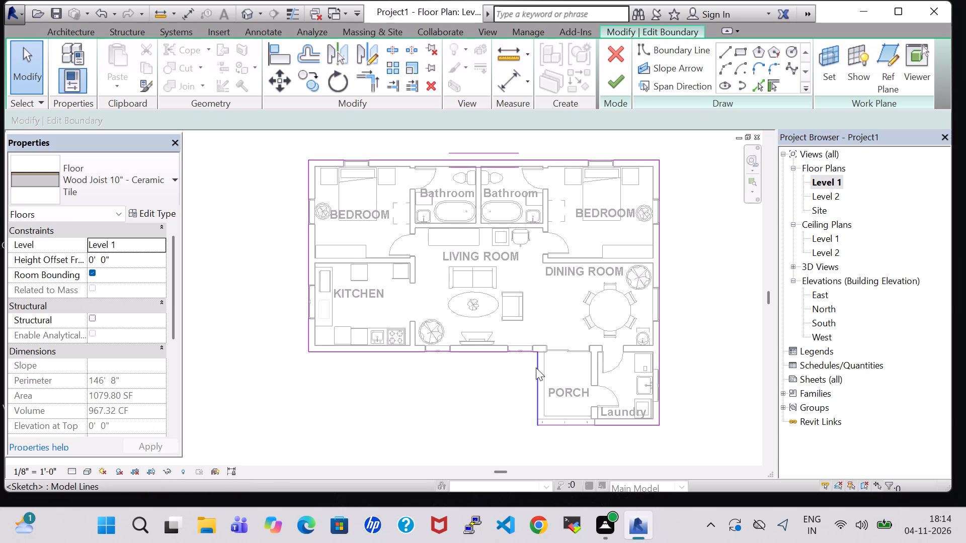
{"action": "left_click", "coordinate": [536, 368]}
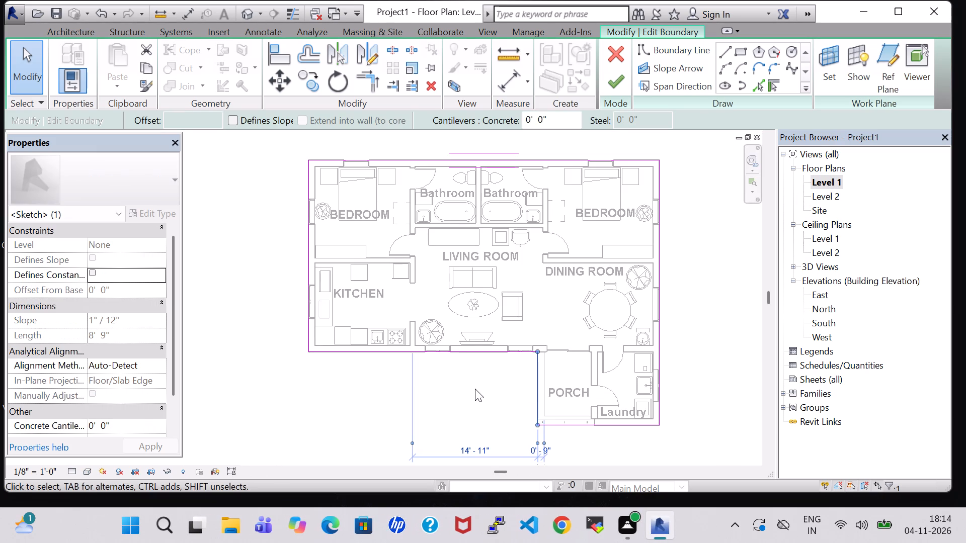
{"action": "key", "text": "Delete"}
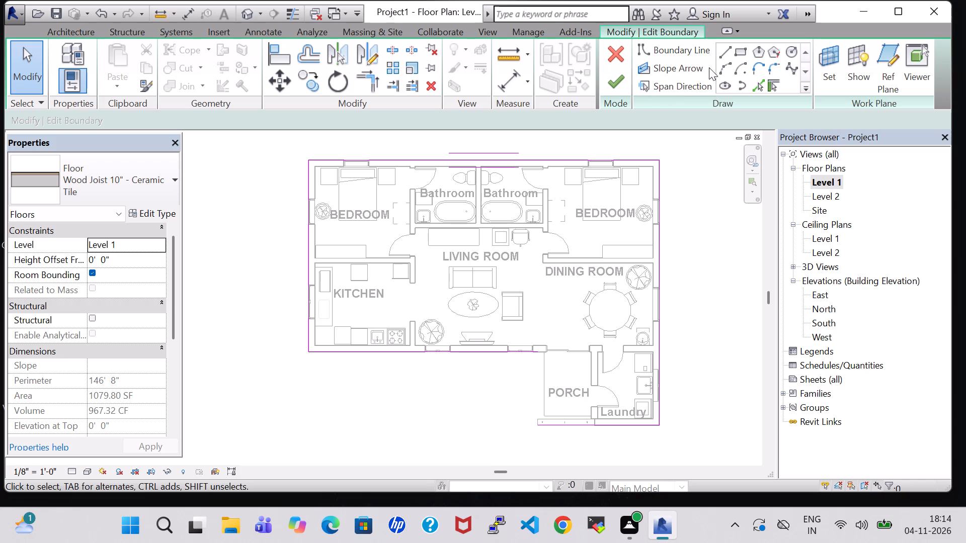
Draw boundary lines extending the porch's front edge about 27' 3 1/2" to align with the kitchen's outer wall, and connecting it to the house corner.
{"action": "left_click", "coordinate": [726, 54]}
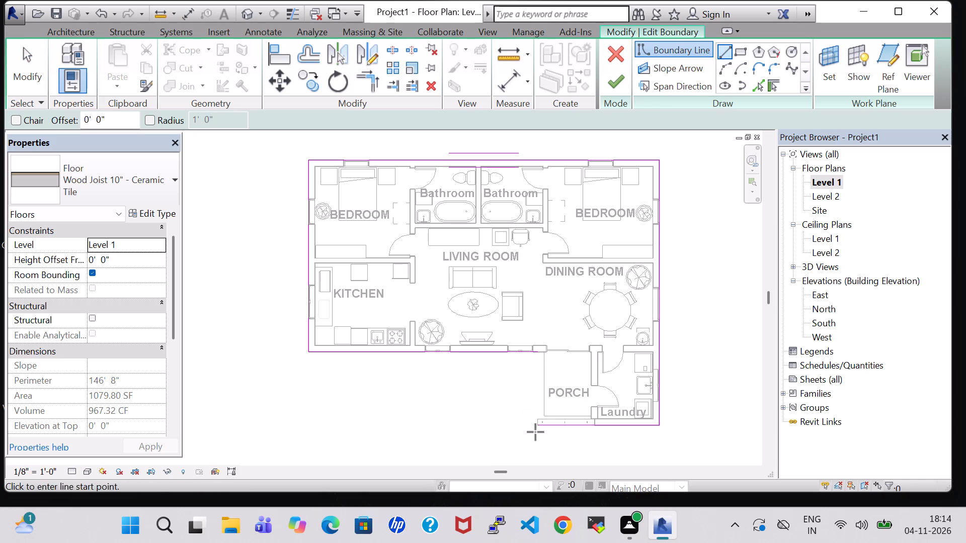
{"action": "scroll", "coordinate": [537, 423], "scroll_direction": "up", "scroll_amount": 6}
{"action": "left_click", "coordinate": [543, 428]}
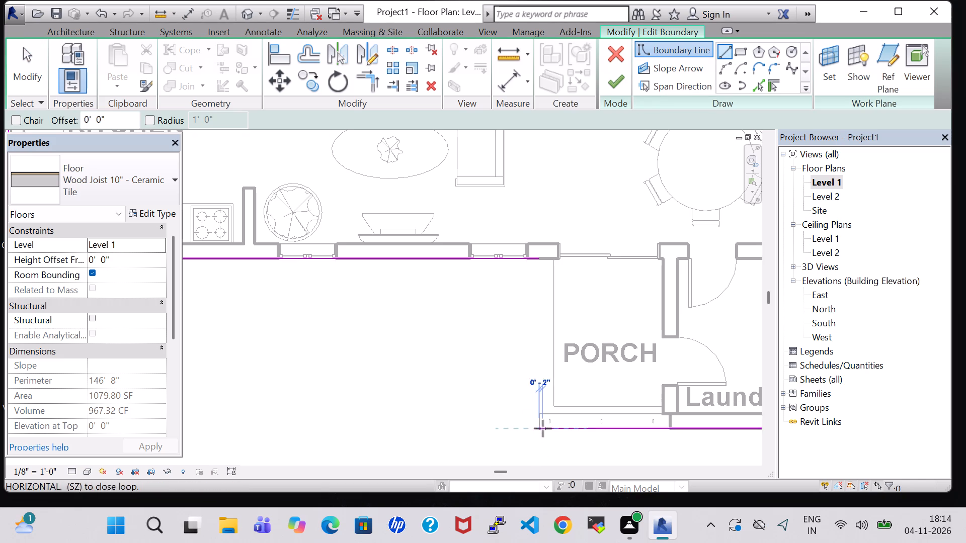
{"action": "middle_click_drag", "start_coordinate": [287, 405], "coordinate": [425, 411]}
{"action": "middle_click_drag", "start_coordinate": [258, 441], "coordinate": [285, 441]}
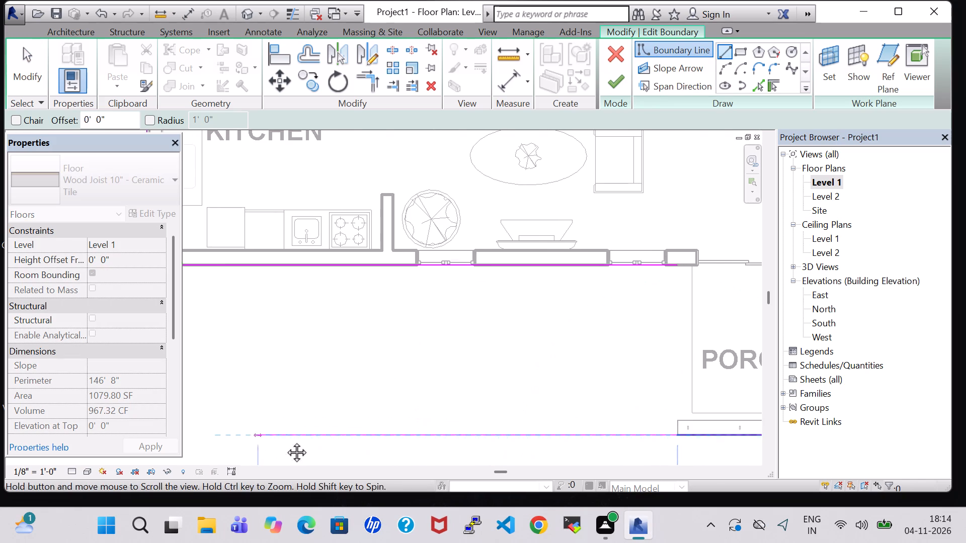
{"action": "middle_click_drag", "start_coordinate": [285, 441], "coordinate": [344, 437]}
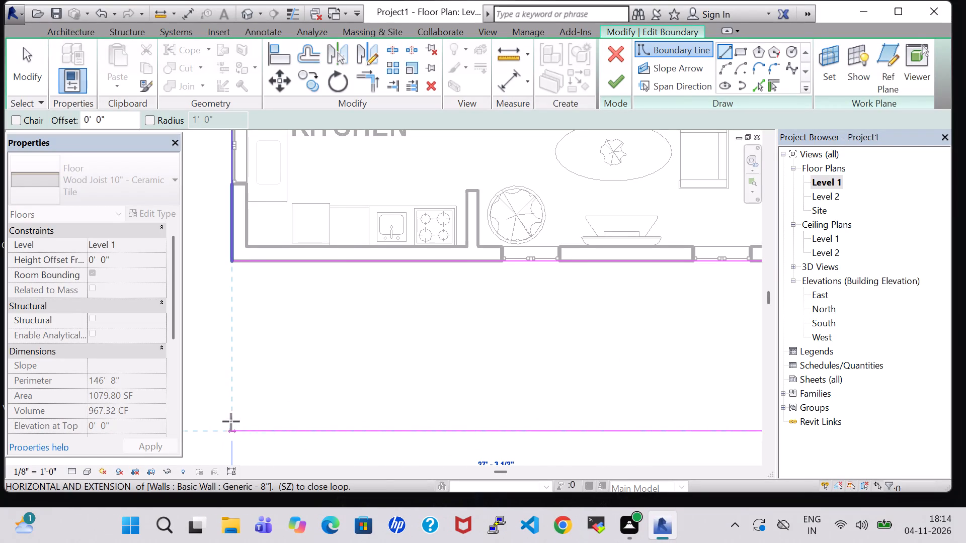
{"action": "left_click", "coordinate": [231, 421]}
{"action": "left_click", "coordinate": [230, 261]}
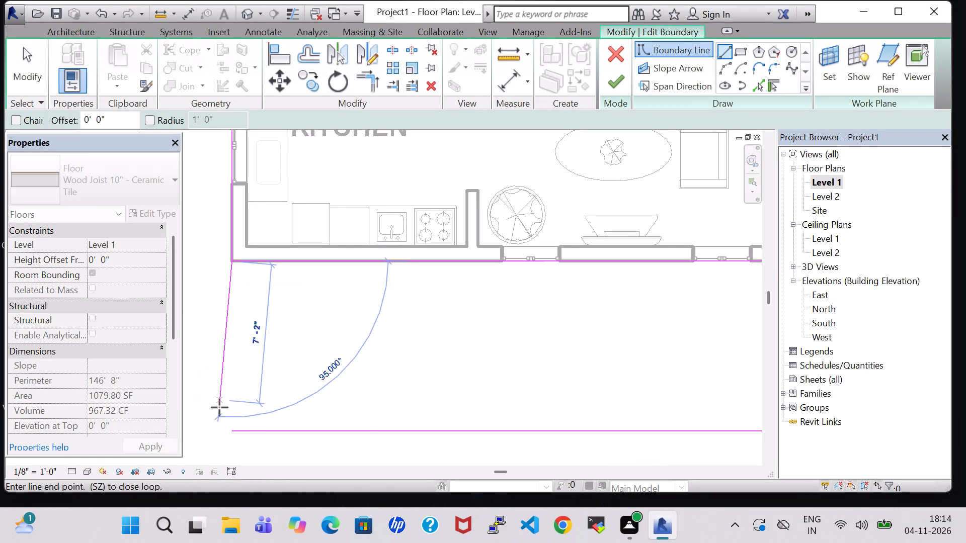
{"action": "left_click", "coordinate": [228, 434]}
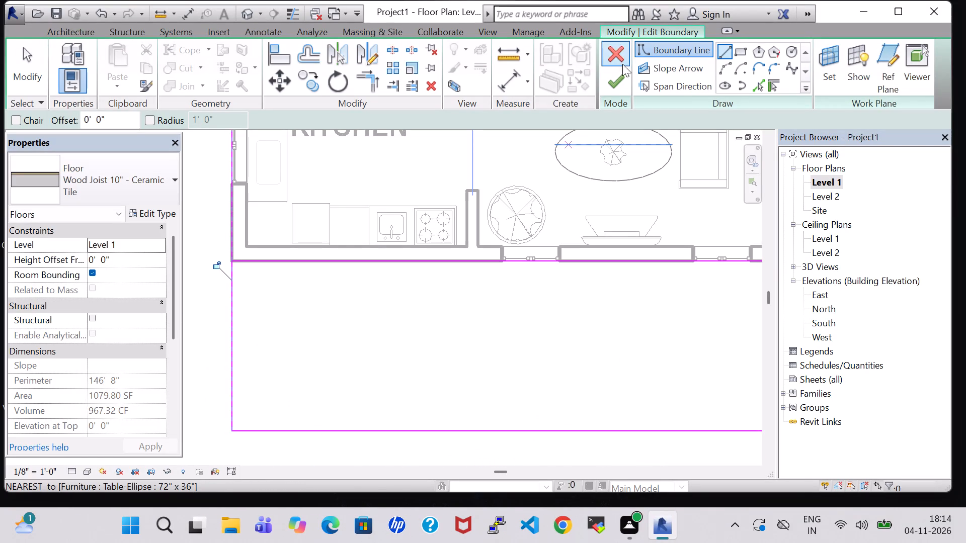
Delete the old boundary line along the front wall of the kitchen and living room, and finish the floor boundary edit.
{"action": "left_click", "coordinate": [611, 85]}
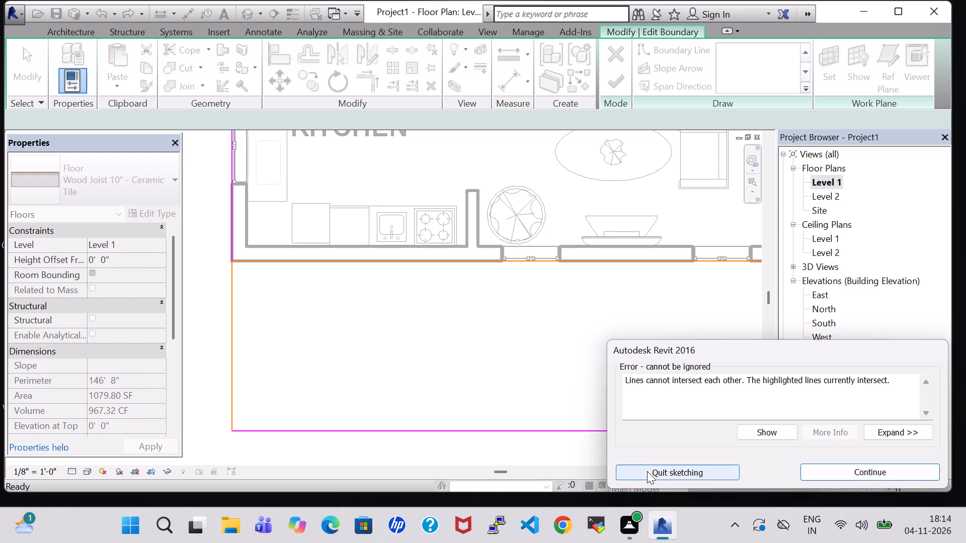
{"action": "left_click", "coordinate": [909, 473]}
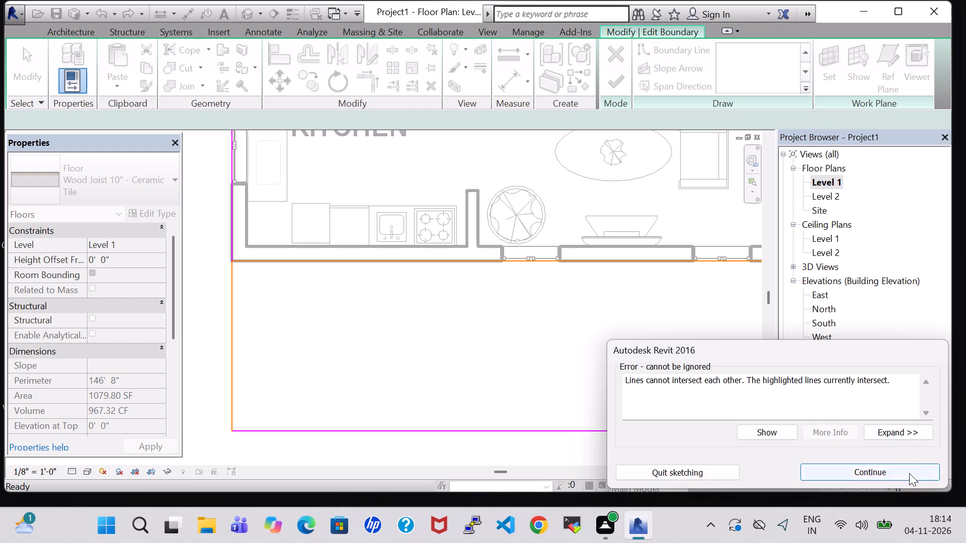
{"action": "key", "text": "Escape"}
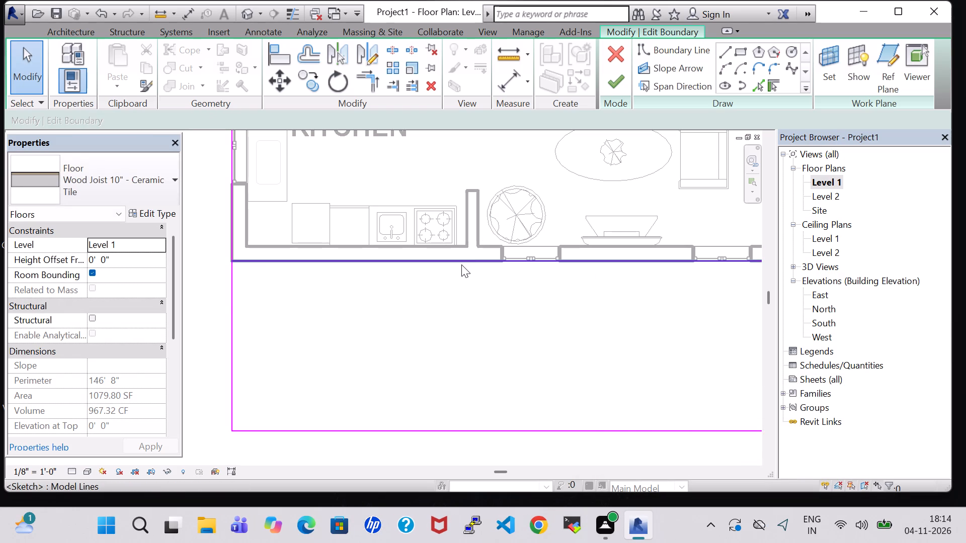
{"action": "left_click", "coordinate": [461, 264]}
{"action": "key", "text": "Delete"}
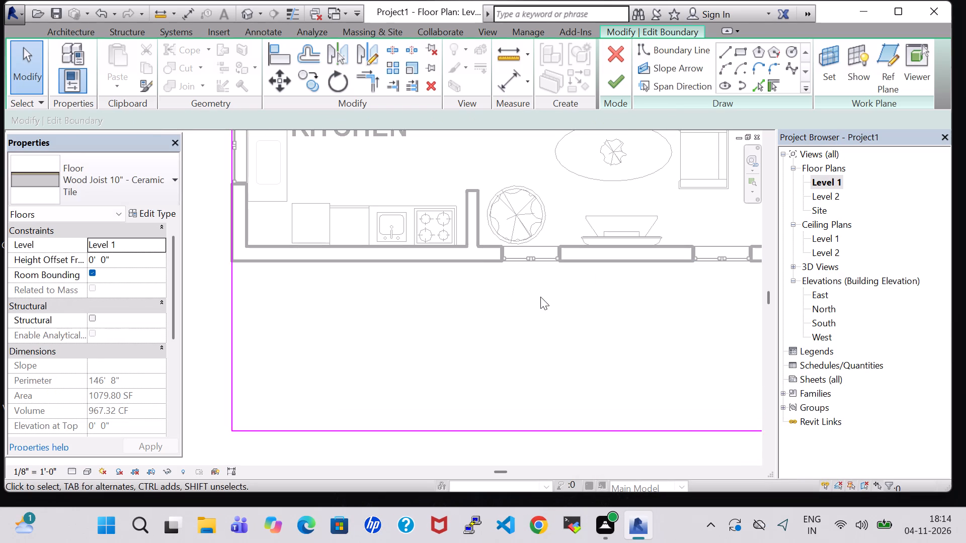
{"action": "scroll", "coordinate": [540, 297], "scroll_direction": "down", "scroll_amount": 4}
{"action": "left_click", "coordinate": [618, 78]}
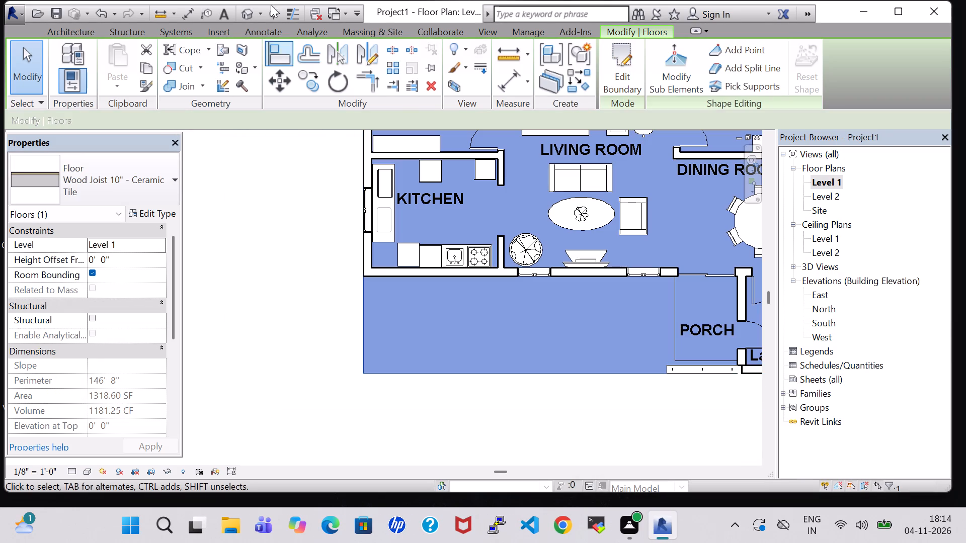
Inspect the extended front floor slab in 3D and in the Level 1 floor plan.
{"action": "left_click", "coordinate": [249, 12]}
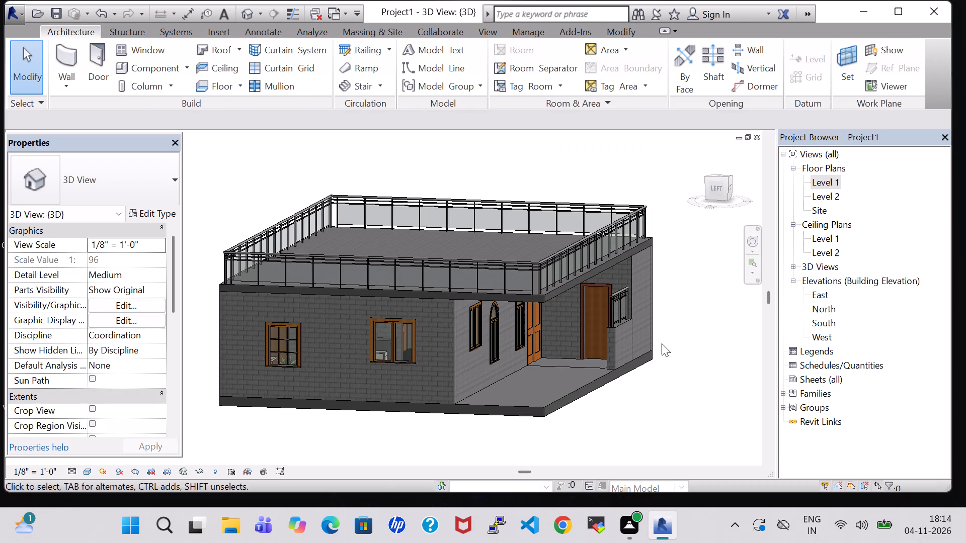
{"action": "middle_click", "coordinate": [662, 343]}
{"action": "middle_click_drag", "start_coordinate": [679, 331], "coordinate": [611, 349]}
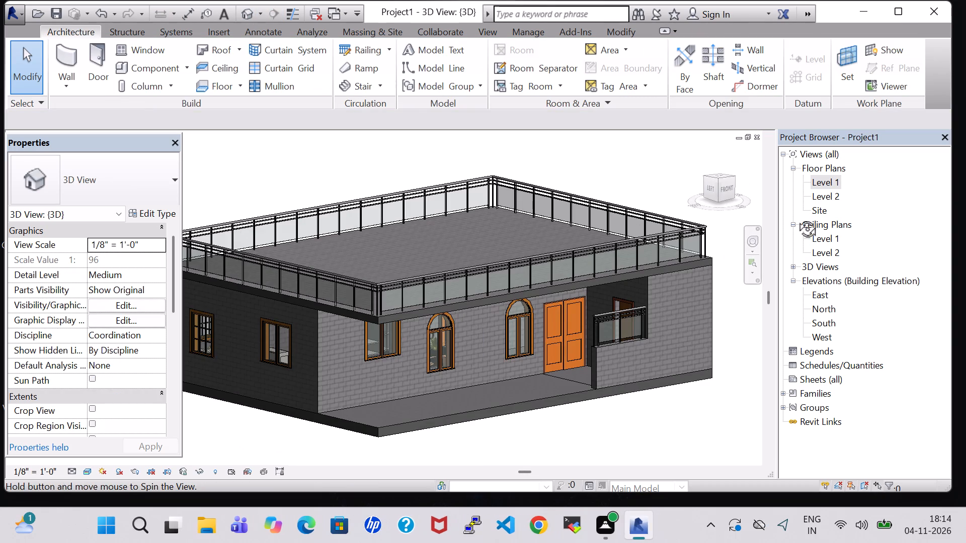
{"action": "double_click", "coordinate": [820, 184]}
{"action": "scroll", "coordinate": [501, 208], "scroll_direction": "down", "scroll_amount": 2}
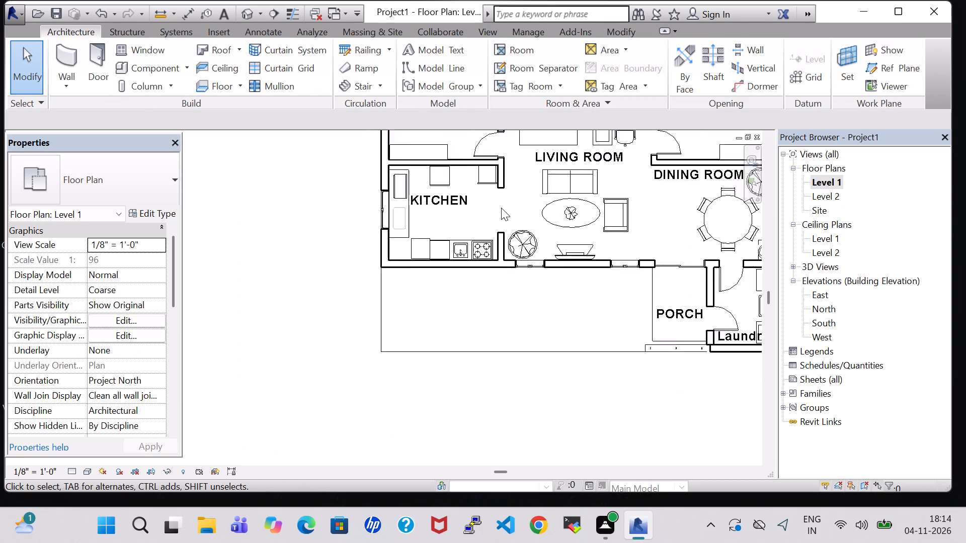
{"action": "scroll", "coordinate": [501, 208], "scroll_direction": "down", "scroll_amount": 1}
{"action": "middle_click_drag", "start_coordinate": [518, 288], "coordinate": [416, 329]}
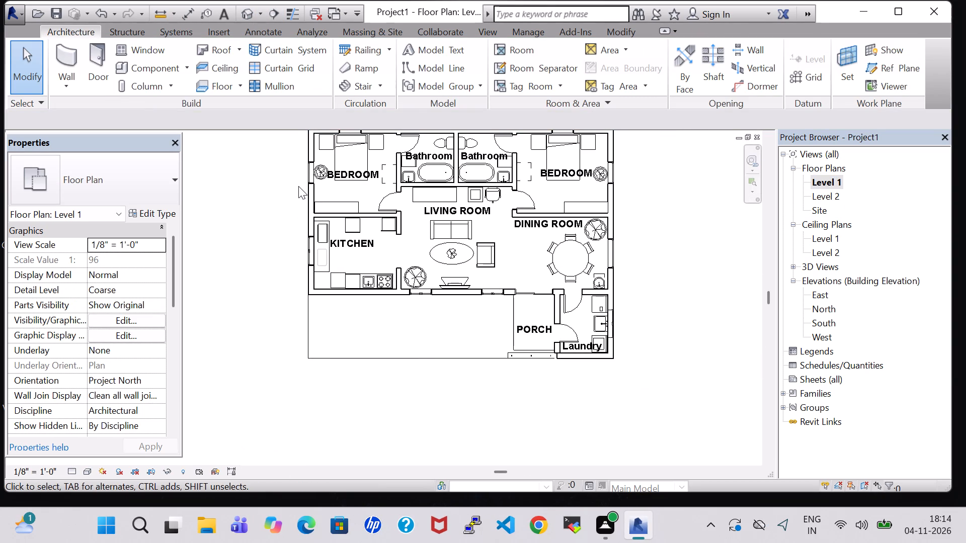
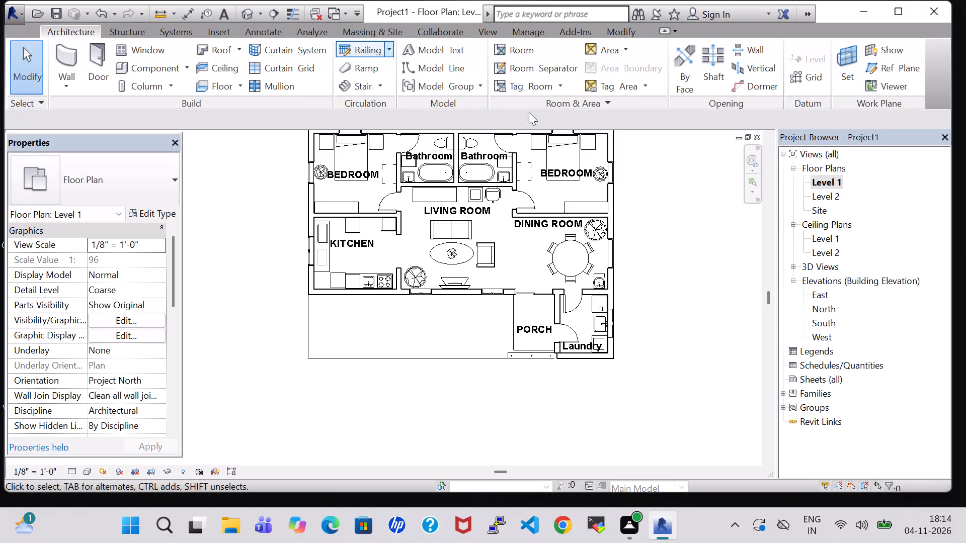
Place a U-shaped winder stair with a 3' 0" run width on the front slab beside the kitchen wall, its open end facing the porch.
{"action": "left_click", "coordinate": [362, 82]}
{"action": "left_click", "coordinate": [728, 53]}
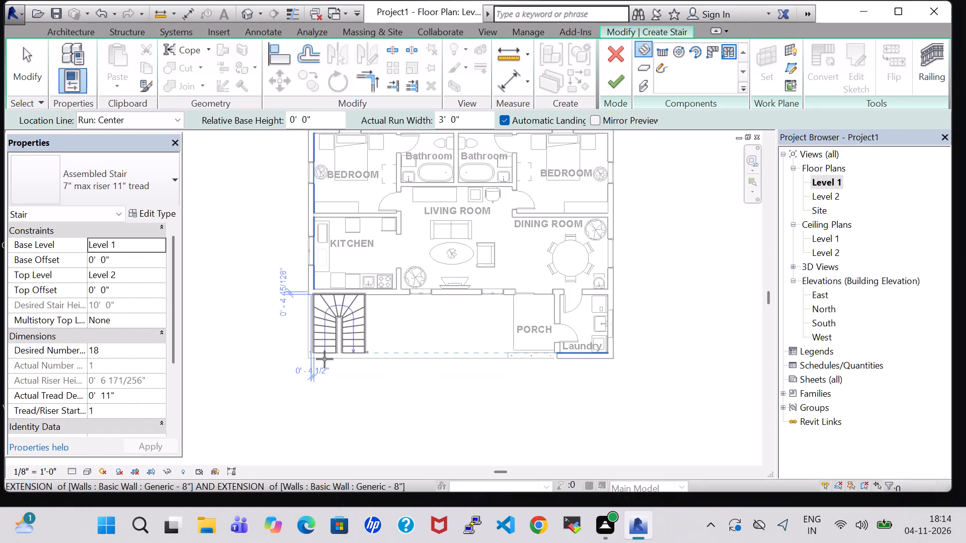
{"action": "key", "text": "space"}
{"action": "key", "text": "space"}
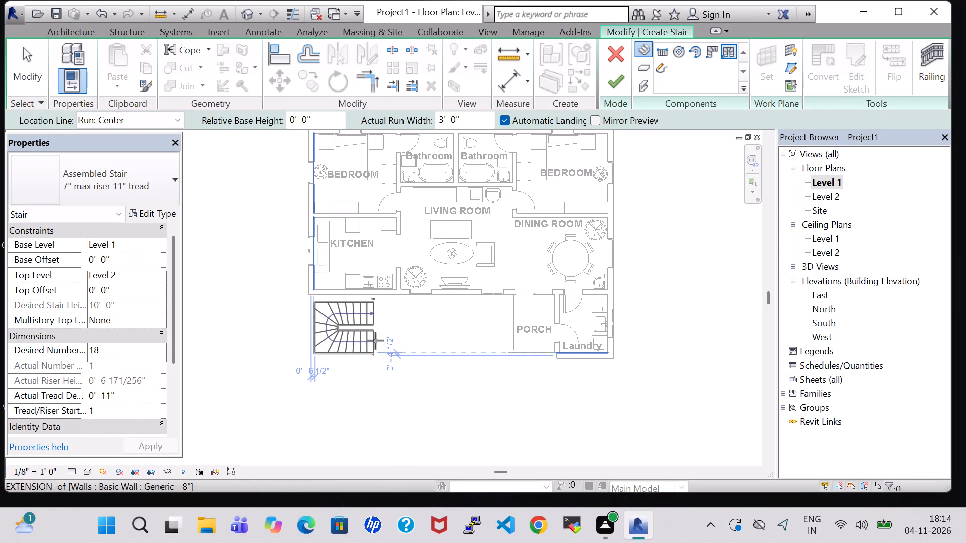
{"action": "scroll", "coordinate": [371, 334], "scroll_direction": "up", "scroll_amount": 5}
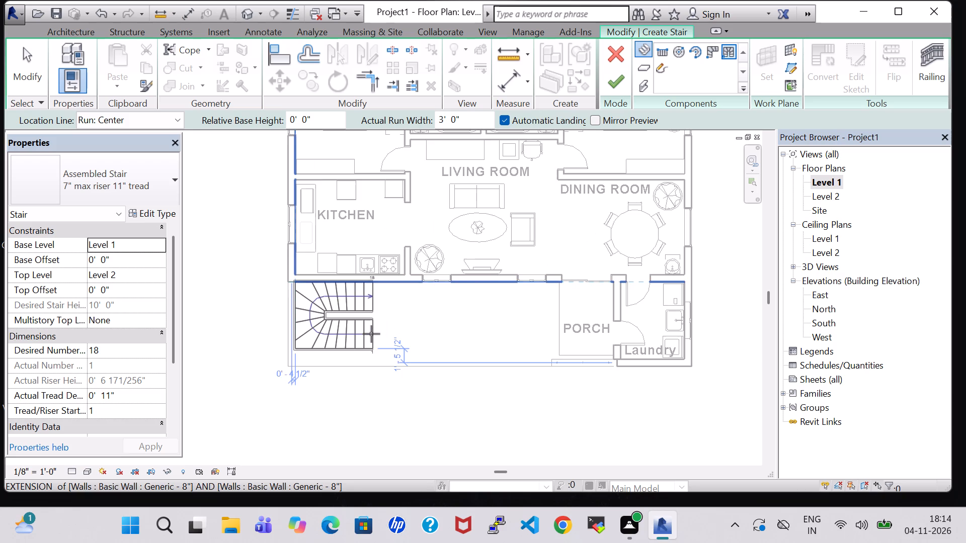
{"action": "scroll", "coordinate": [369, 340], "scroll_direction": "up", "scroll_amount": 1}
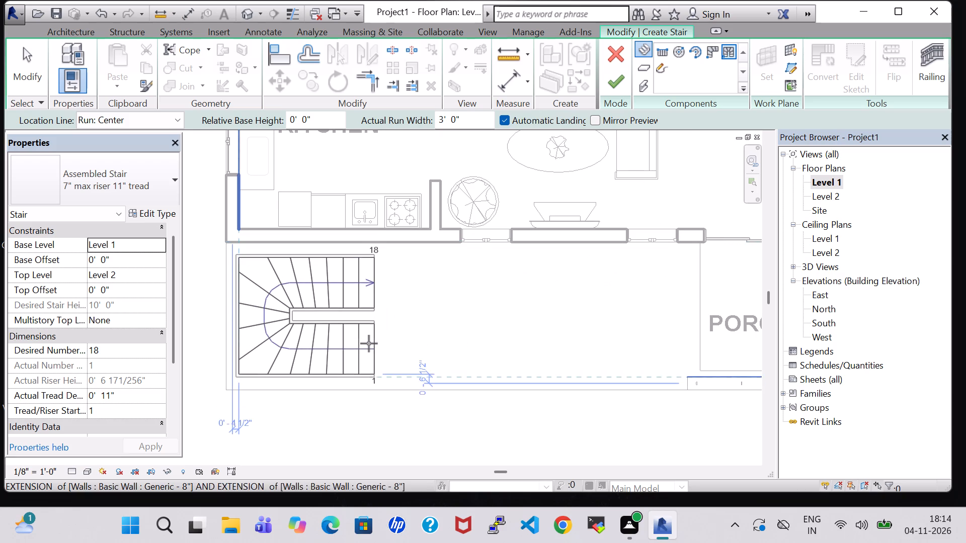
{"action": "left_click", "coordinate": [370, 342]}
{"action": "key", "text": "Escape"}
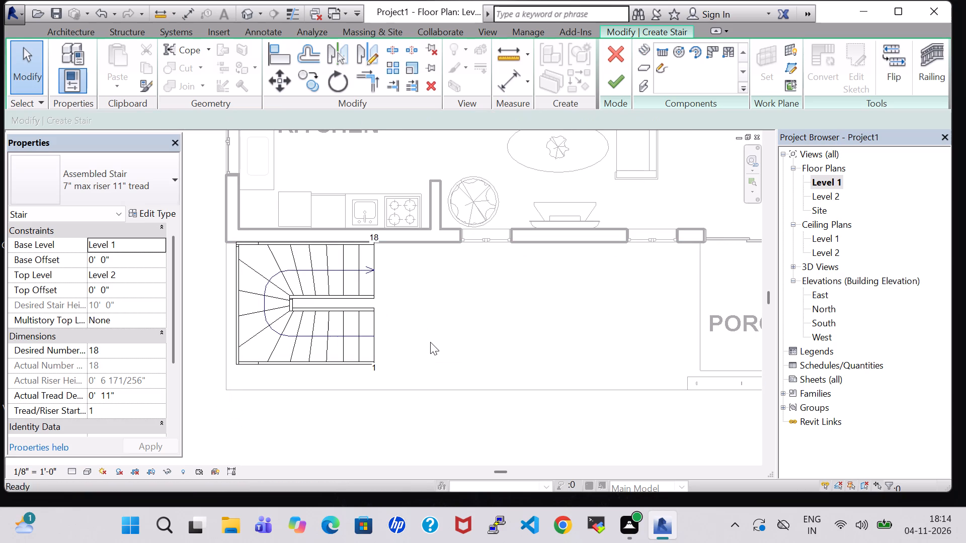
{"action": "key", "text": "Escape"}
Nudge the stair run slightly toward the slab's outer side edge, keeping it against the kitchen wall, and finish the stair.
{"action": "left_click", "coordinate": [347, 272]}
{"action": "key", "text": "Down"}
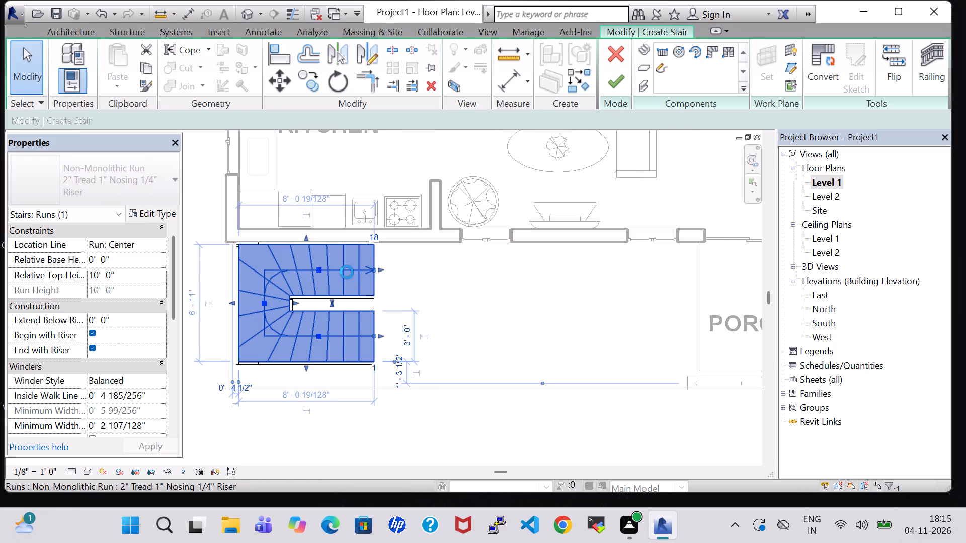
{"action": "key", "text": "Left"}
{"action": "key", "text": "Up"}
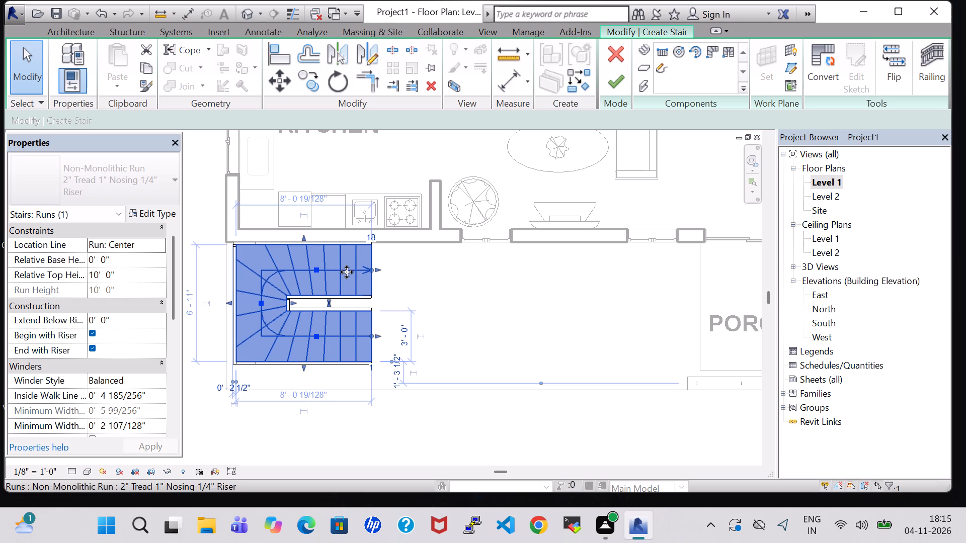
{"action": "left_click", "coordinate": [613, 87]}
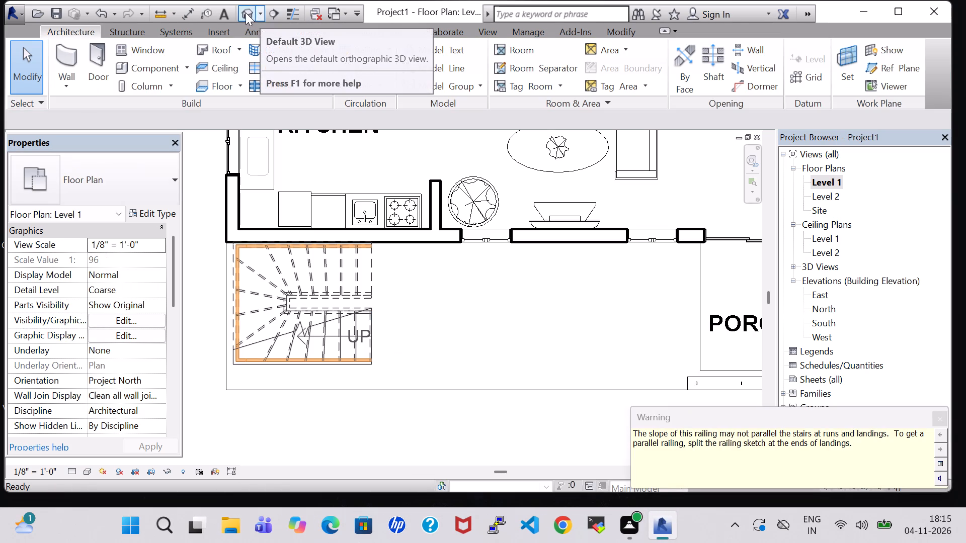
Inspect the new stair in 3D from the front and both sides, checking how it meets the roof slab and glass railing.
{"action": "left_click", "coordinate": [246, 13]}
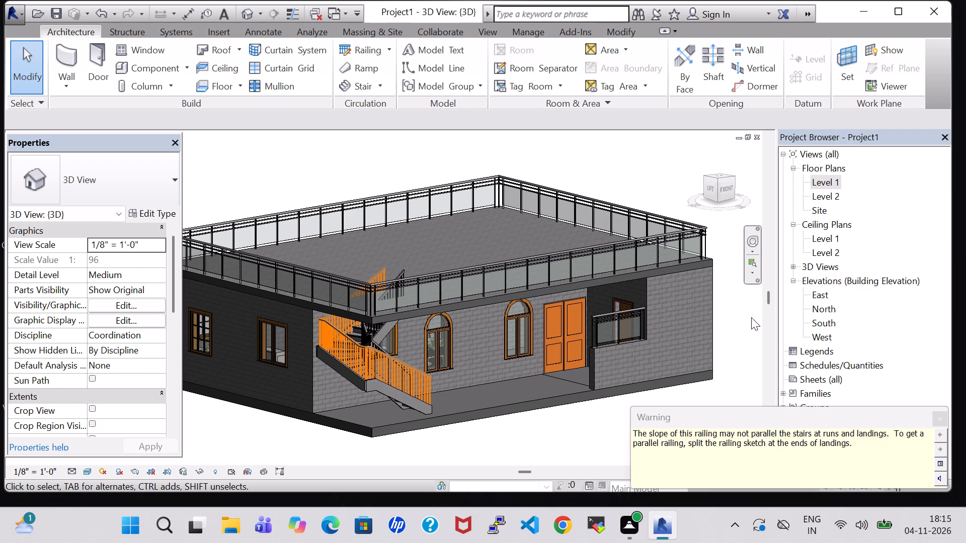
{"action": "left_click", "coordinate": [739, 320]}
{"action": "middle_click_drag", "start_coordinate": [739, 320], "coordinate": [665, 354], "text": "shift"}
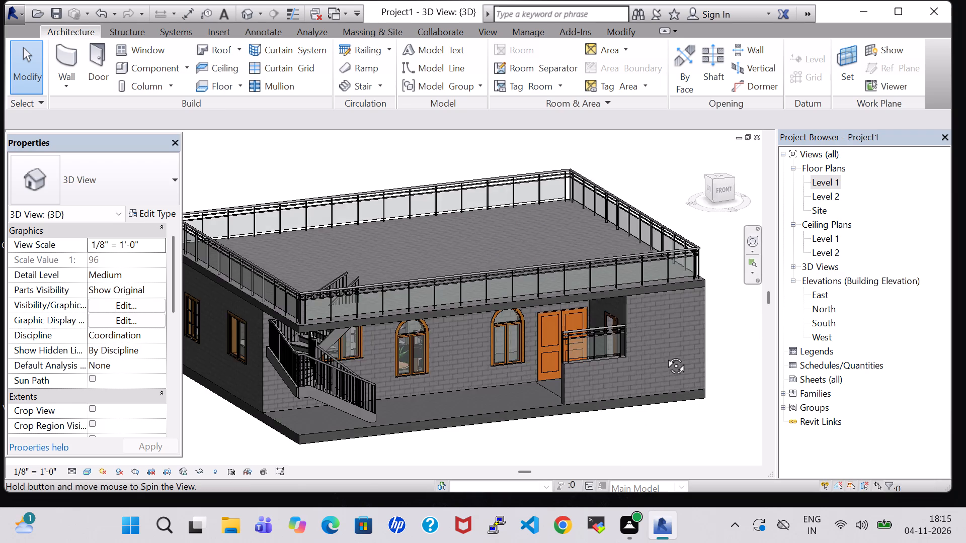
{"action": "middle_click_drag", "start_coordinate": [665, 354], "coordinate": [630, 359], "text": "shift"}
{"action": "middle_click_drag", "start_coordinate": [698, 400], "coordinate": [700, 397]}
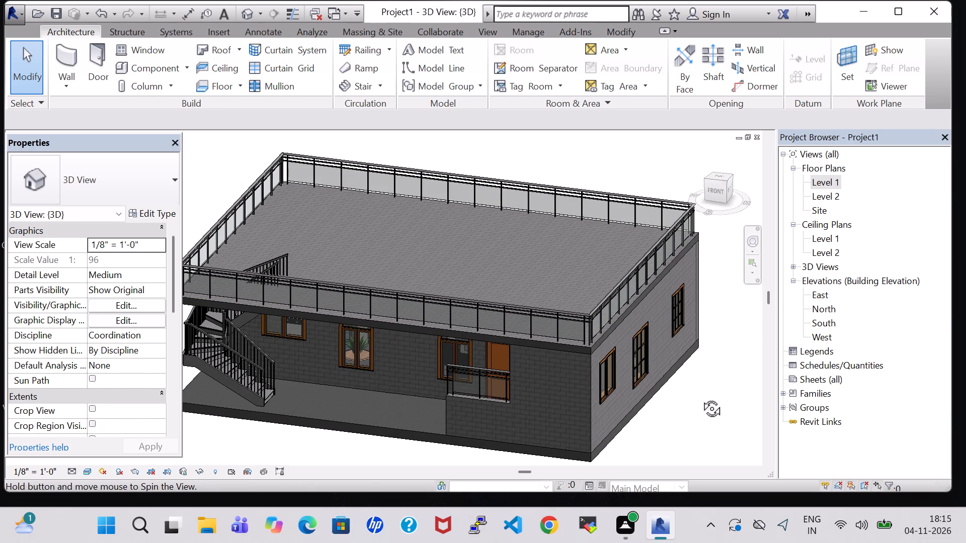
{"action": "middle_click_drag", "start_coordinate": [700, 397], "coordinate": [709, 384]}
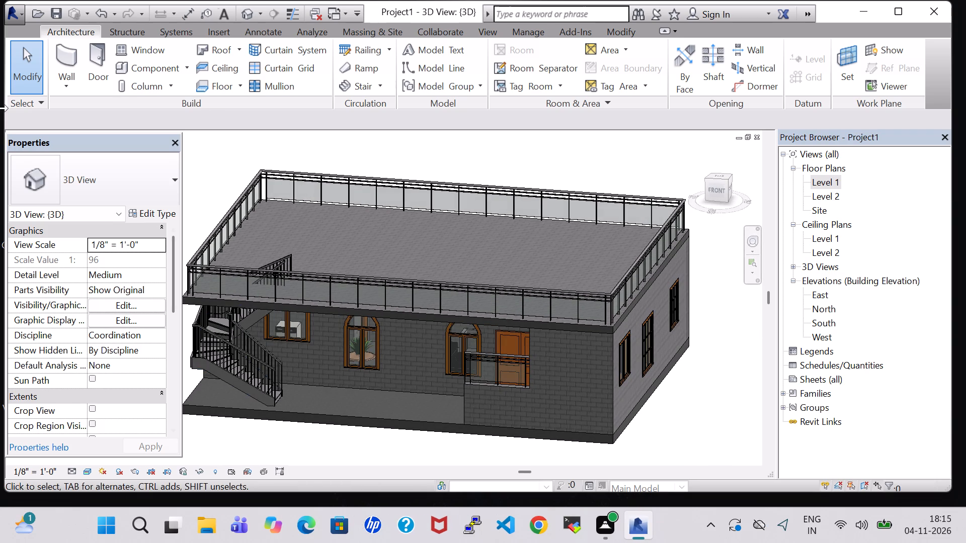
{"action": "middle_click_drag", "start_coordinate": [364, 454], "coordinate": [413, 460]}
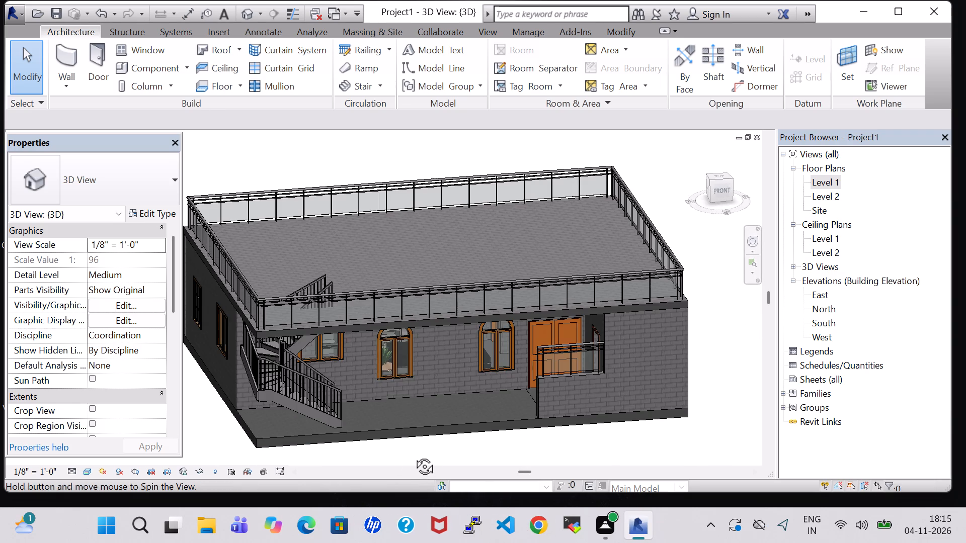
{"action": "middle_click_drag", "start_coordinate": [415, 452], "coordinate": [491, 438]}
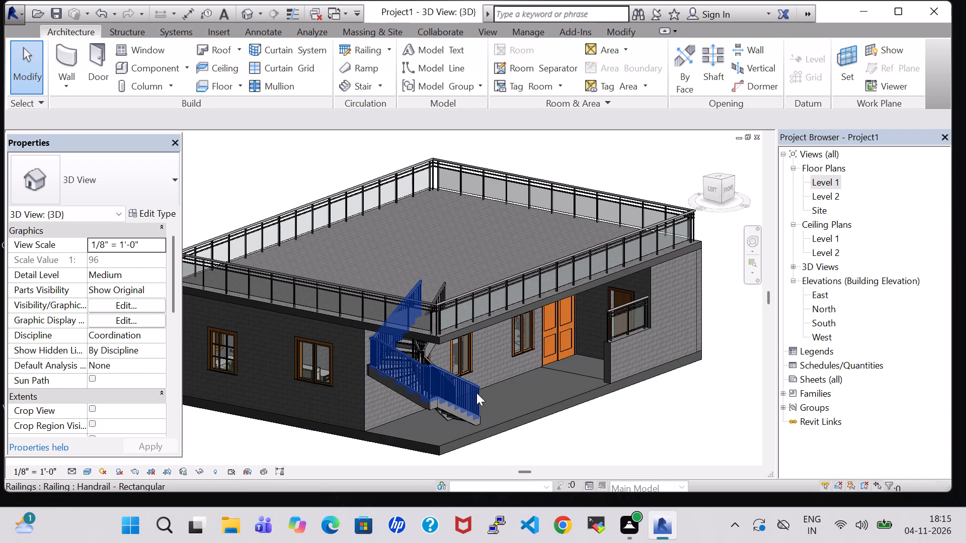
{"action": "middle_click_drag", "start_coordinate": [716, 305], "coordinate": [716, 306]}
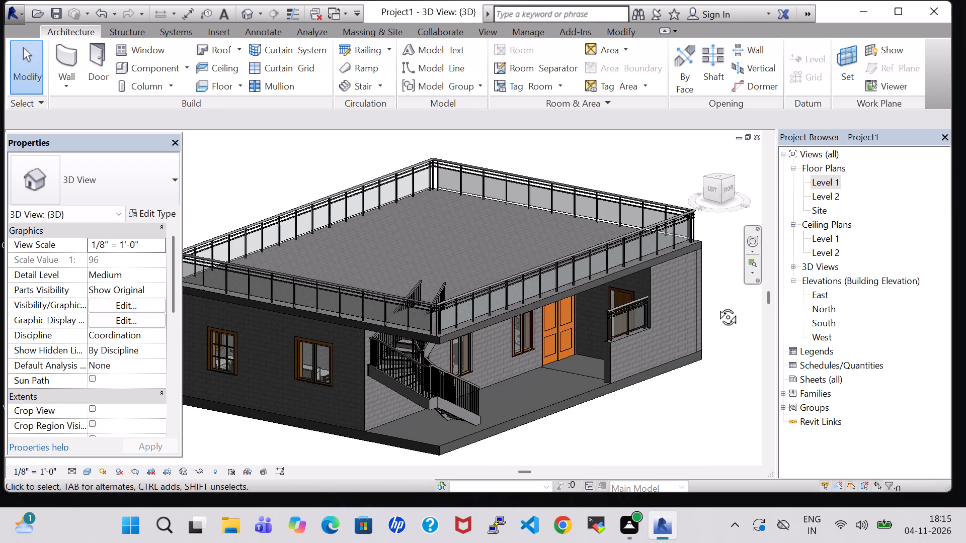
{"action": "middle_click_drag", "start_coordinate": [716, 306], "coordinate": [638, 356]}
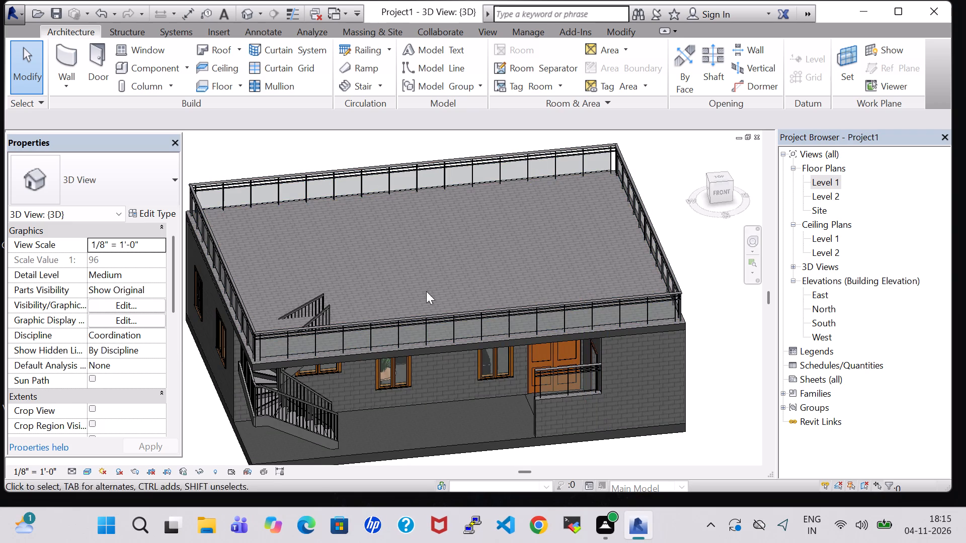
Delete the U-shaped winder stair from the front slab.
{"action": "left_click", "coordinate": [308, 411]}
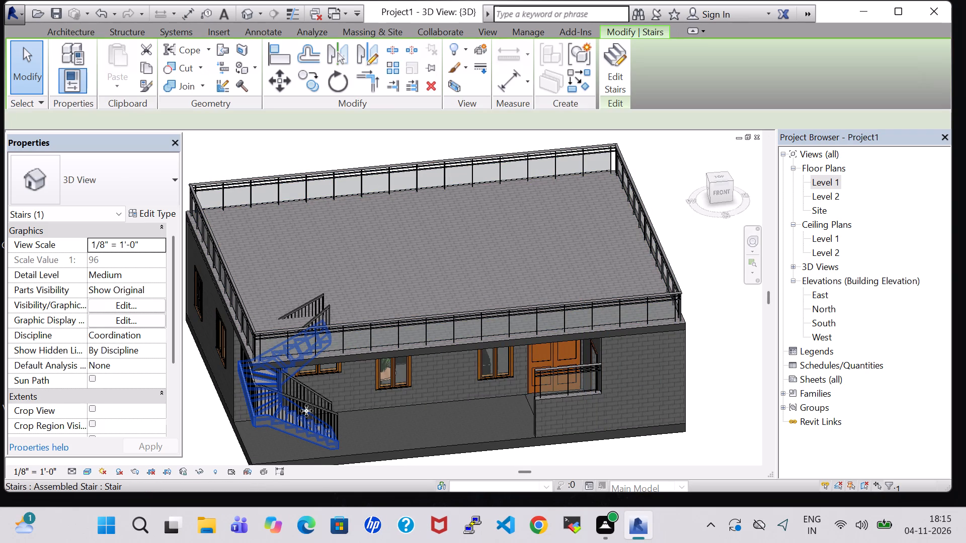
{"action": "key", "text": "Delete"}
Examine the front slab and facade in 3D from both front corners.
{"action": "scroll", "coordinate": [437, 429], "scroll_direction": "down", "scroll_amount": 3}
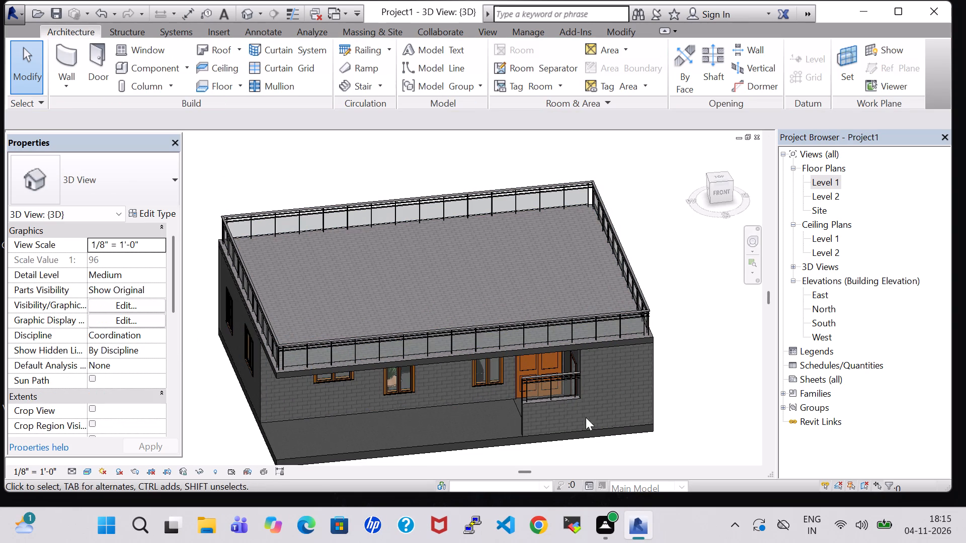
{"action": "middle_click_drag", "start_coordinate": [655, 409], "coordinate": [604, 332], "text": "shift"}
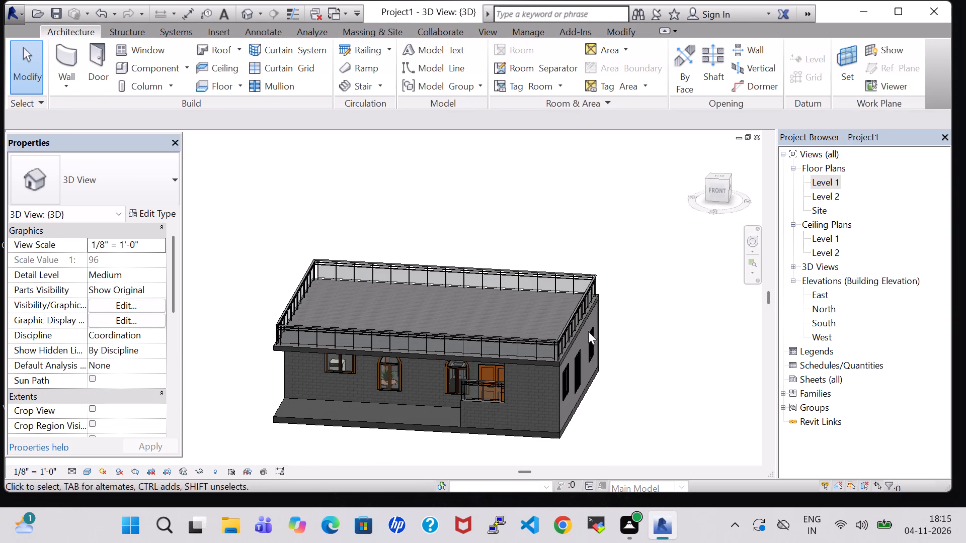
{"action": "scroll", "coordinate": [415, 416], "scroll_direction": "up", "scroll_amount": 3}
{"action": "middle_click_drag", "start_coordinate": [432, 429], "coordinate": [433, 429], "text": "shift"}
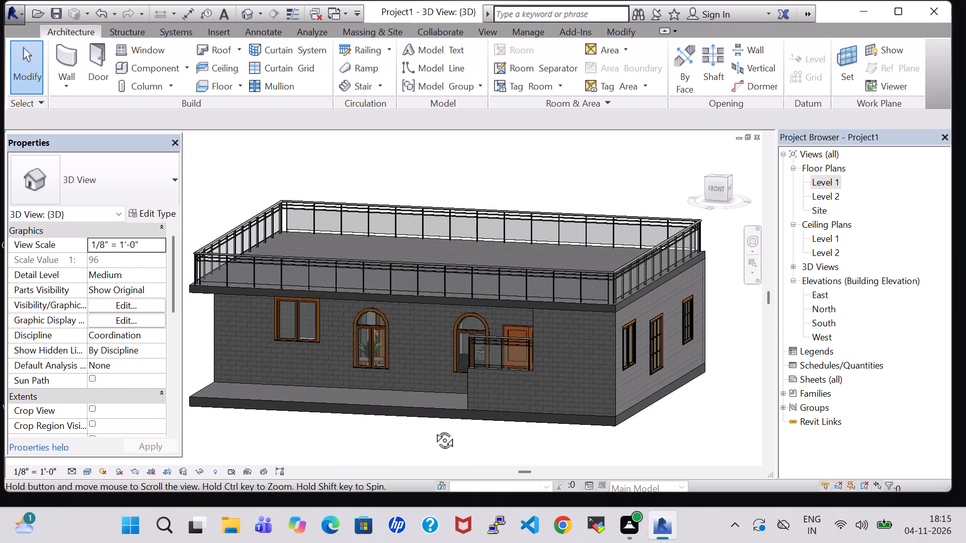
{"action": "middle_click_drag", "start_coordinate": [433, 429], "coordinate": [489, 429], "text": "shift"}
{"action": "scroll", "coordinate": [510, 429], "scroll_direction": "down", "scroll_amount": 1}
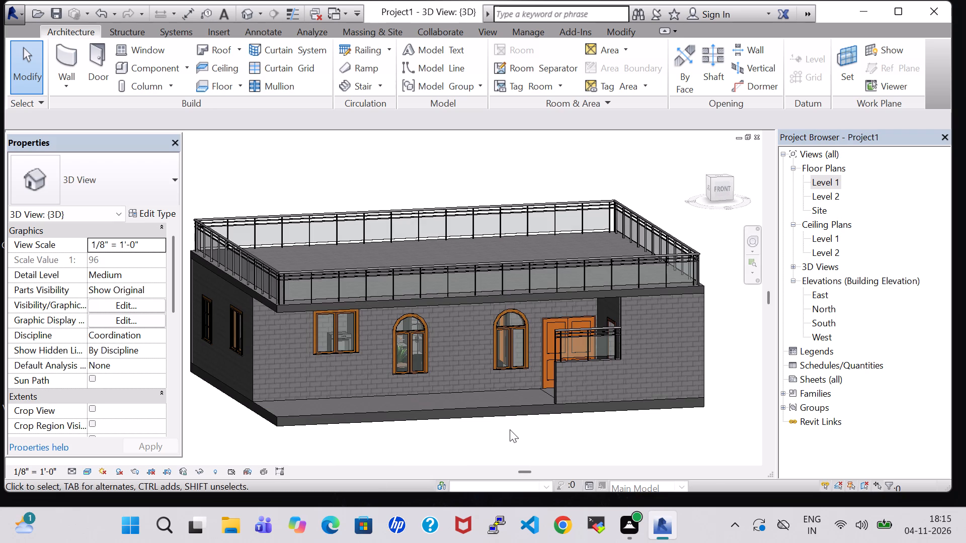
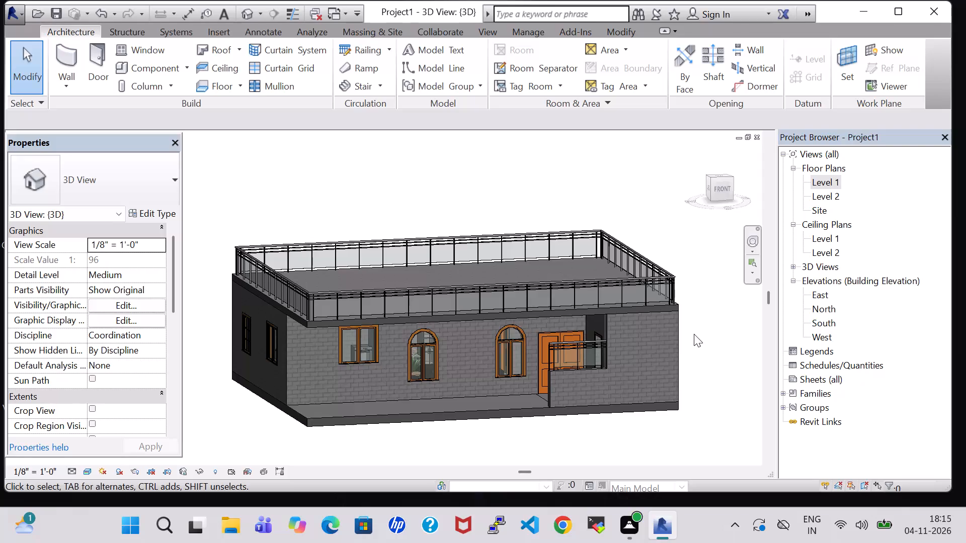
Open the Level 1 floor plan with the whole house layout in view.
{"action": "double_click", "coordinate": [828, 180]}
{"action": "scroll", "coordinate": [420, 216], "scroll_direction": "down", "scroll_amount": 4}
{"action": "scroll", "coordinate": [475, 253], "scroll_direction": "down", "scroll_amount": 3}
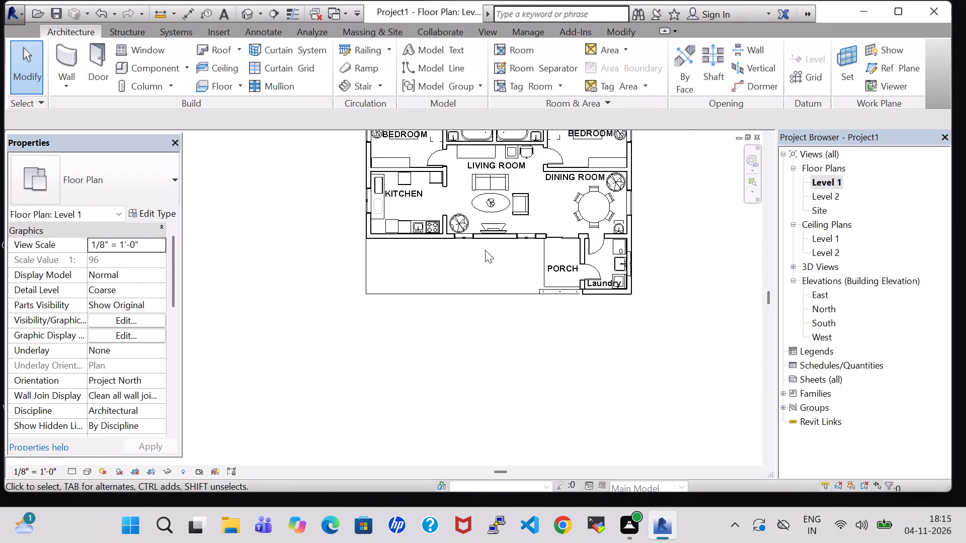
{"action": "middle_click_drag", "start_coordinate": [486, 250], "coordinate": [440, 384]}
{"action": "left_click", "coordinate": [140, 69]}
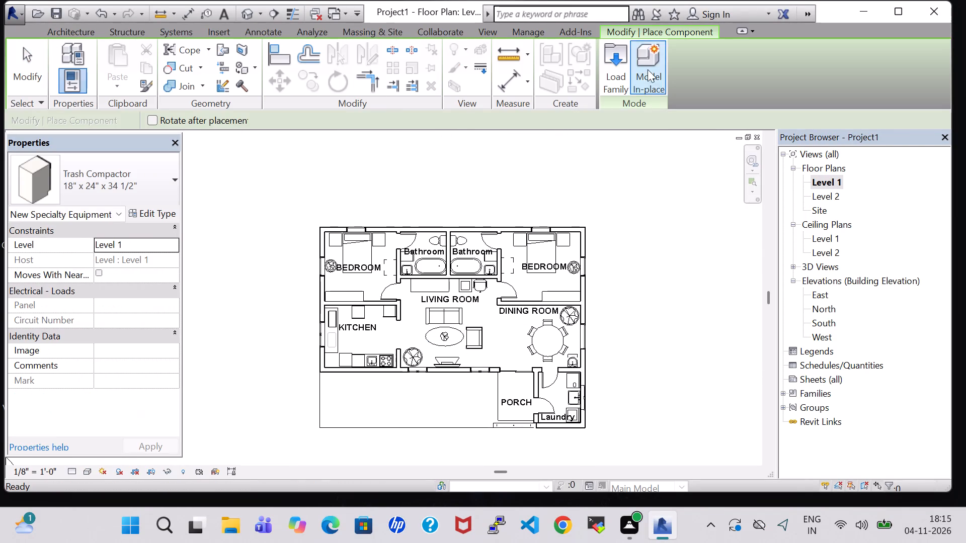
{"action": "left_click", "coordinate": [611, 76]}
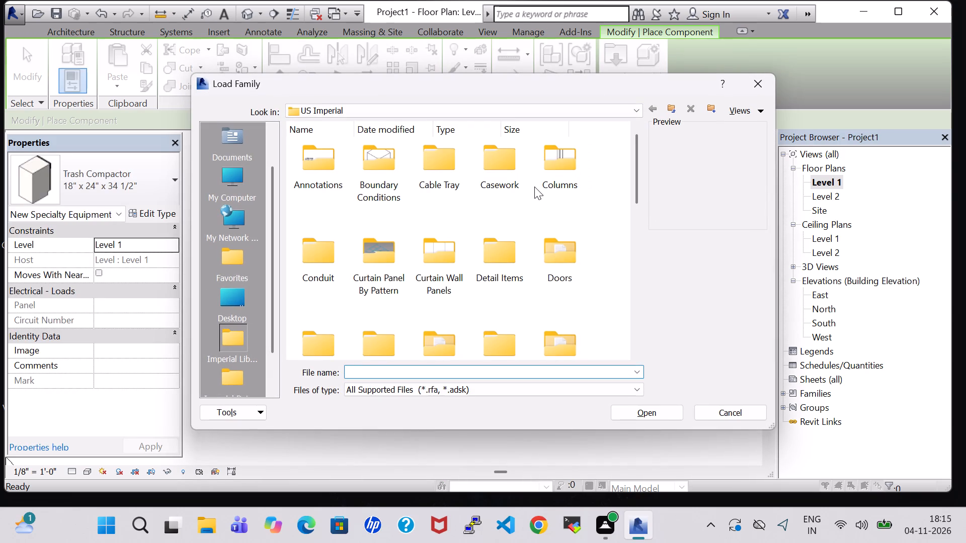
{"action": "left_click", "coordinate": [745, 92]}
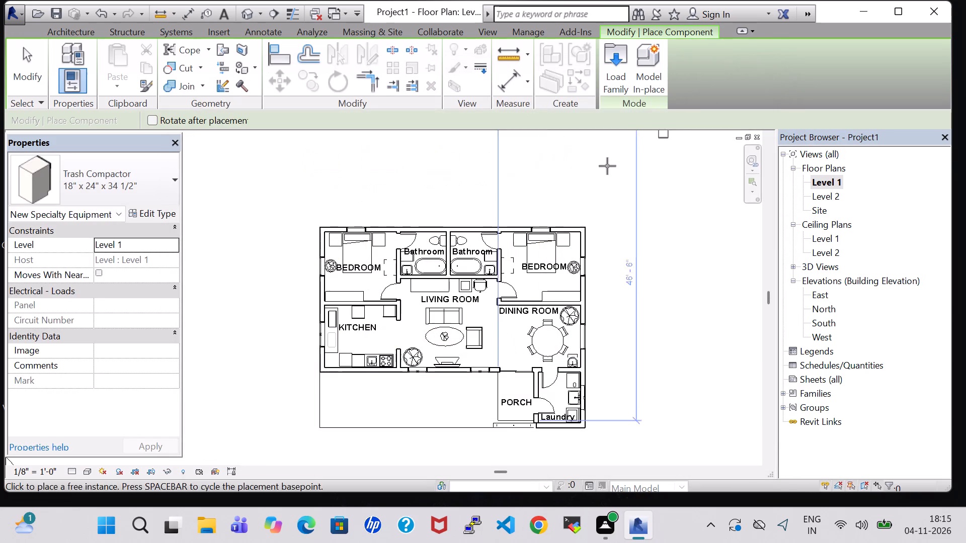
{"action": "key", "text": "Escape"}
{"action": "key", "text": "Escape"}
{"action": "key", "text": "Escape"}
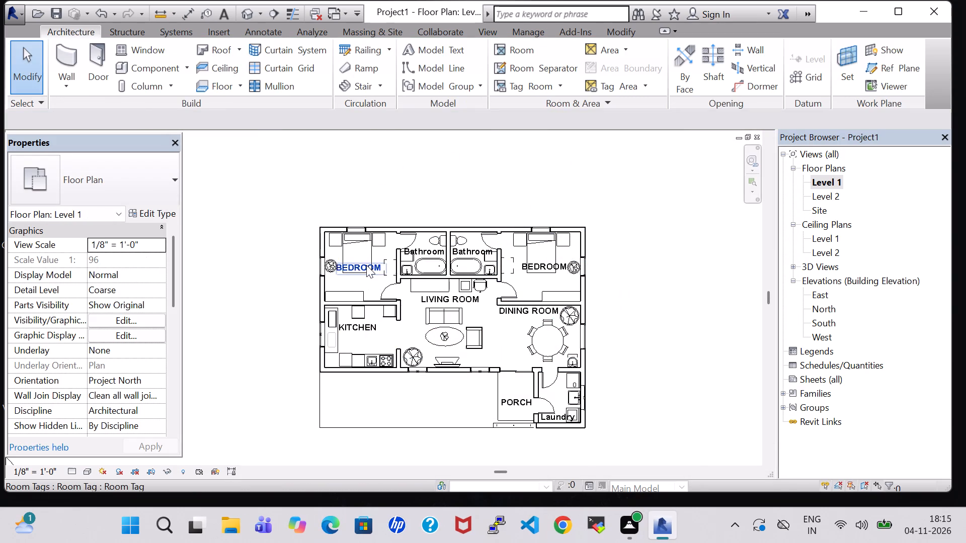
Check the leg material in the type properties of the double bed in the bedroom next to the kitchen.
{"action": "scroll", "coordinate": [366, 265], "scroll_direction": "up", "scroll_amount": 7}
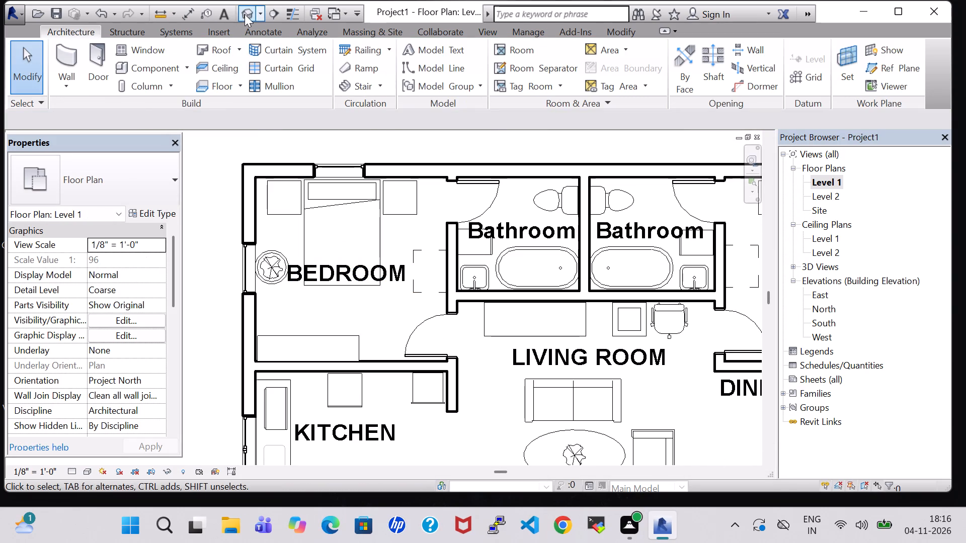
{"action": "left_click", "coordinate": [330, 202]}
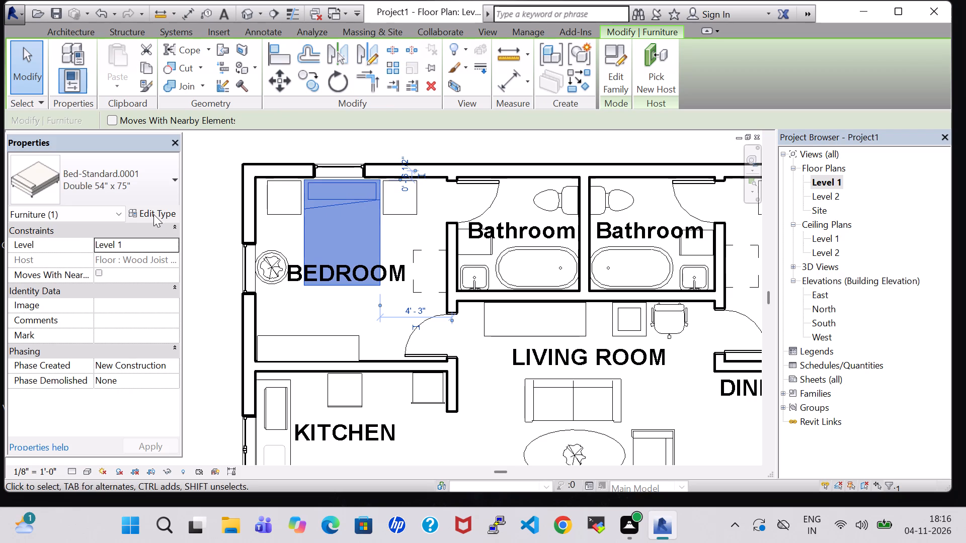
{"action": "left_click", "coordinate": [153, 214]}
{"action": "left_click", "coordinate": [436, 211]}
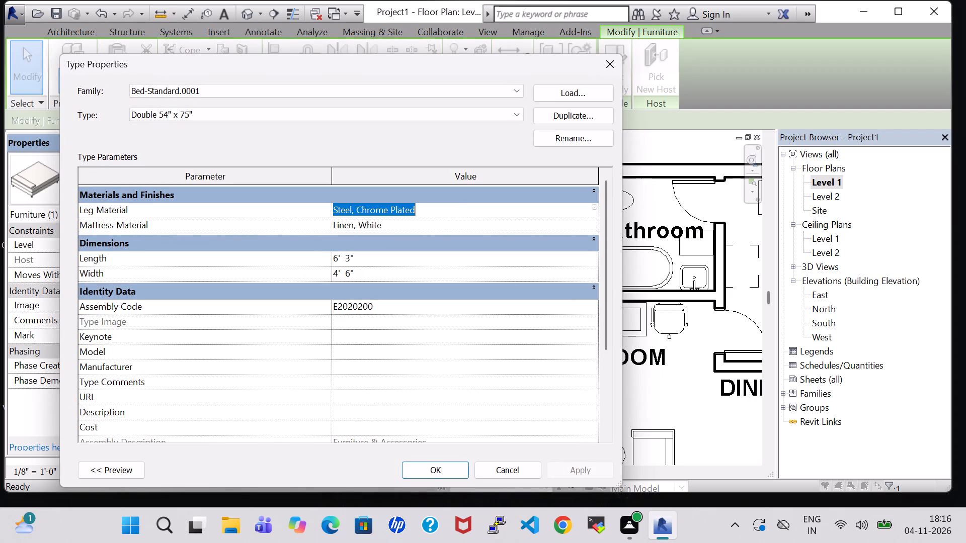
{"action": "left_click", "coordinate": [595, 208]}
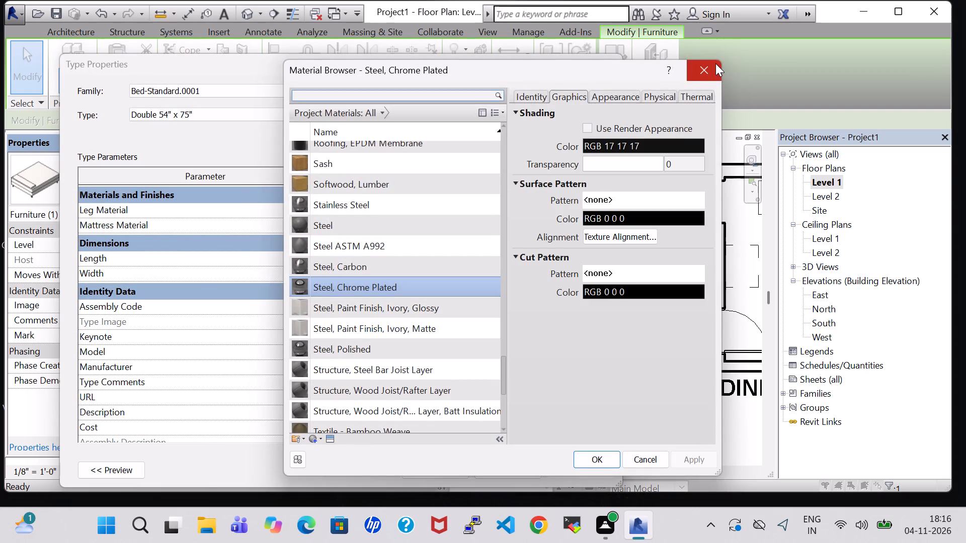
{"action": "left_click", "coordinate": [715, 63]}
Set the double bed type's mattress material to Plywood, Sheathing and apply the type change.
{"action": "left_click", "coordinate": [415, 229]}
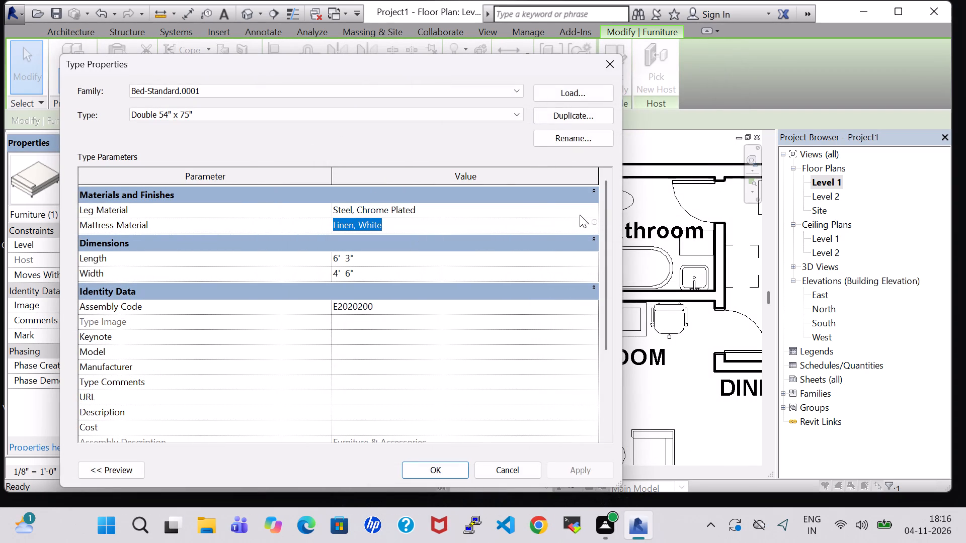
{"action": "left_click", "coordinate": [594, 221]}
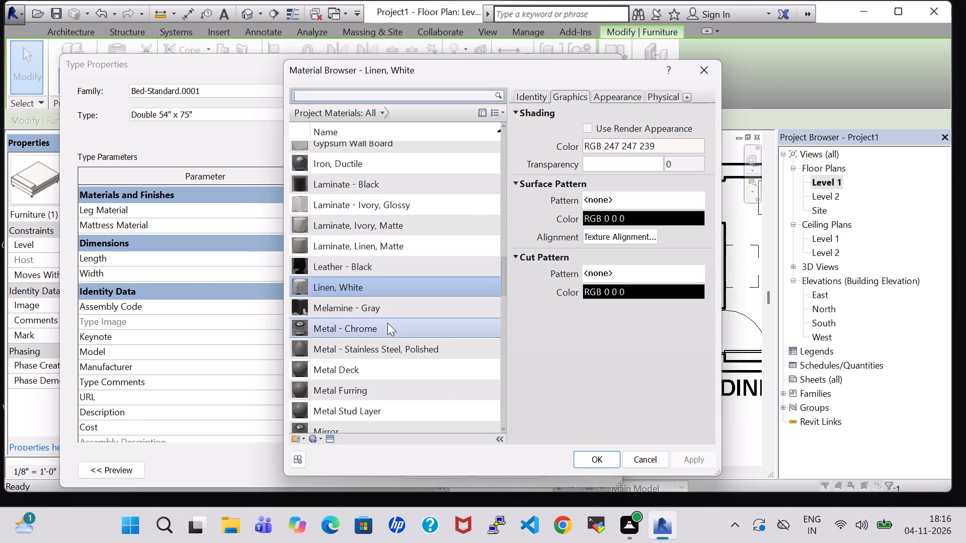
{"action": "scroll", "coordinate": [387, 323], "scroll_direction": "down", "scroll_amount": 4}
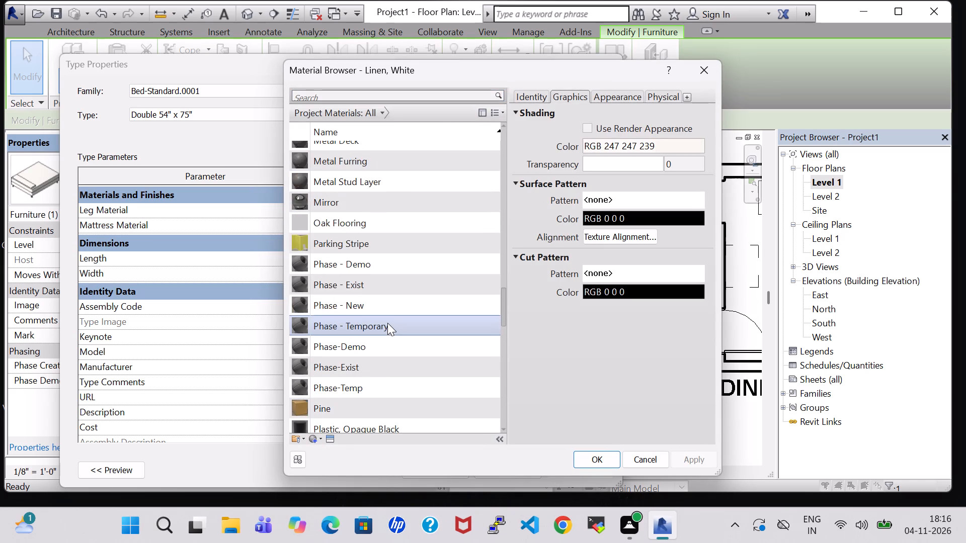
{"action": "scroll", "coordinate": [387, 323], "scroll_direction": "down", "scroll_amount": 6}
{"action": "scroll", "coordinate": [387, 323], "scroll_direction": "up", "scroll_amount": 1}
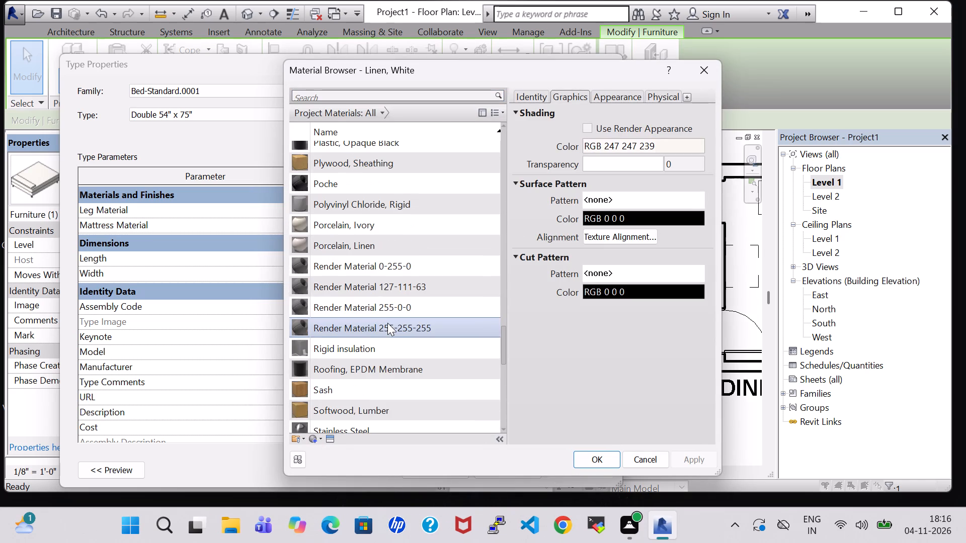
{"action": "left_click", "coordinate": [341, 160]}
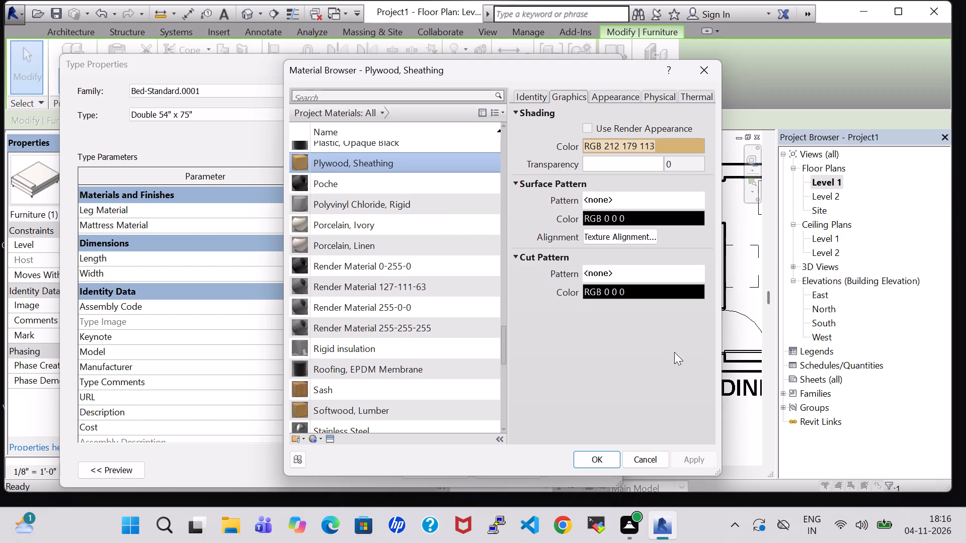
{"action": "left_click", "coordinate": [611, 98]}
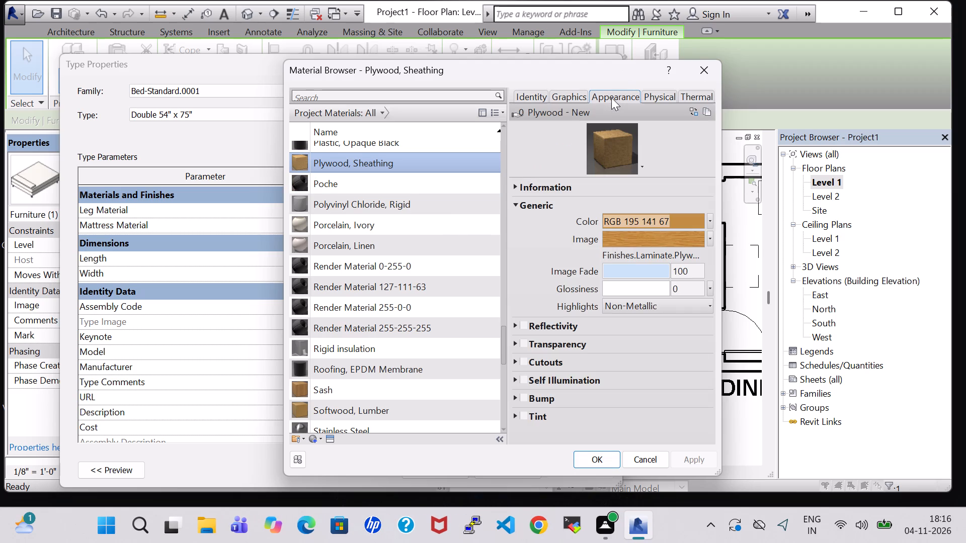
{"action": "left_click", "coordinate": [609, 458]}
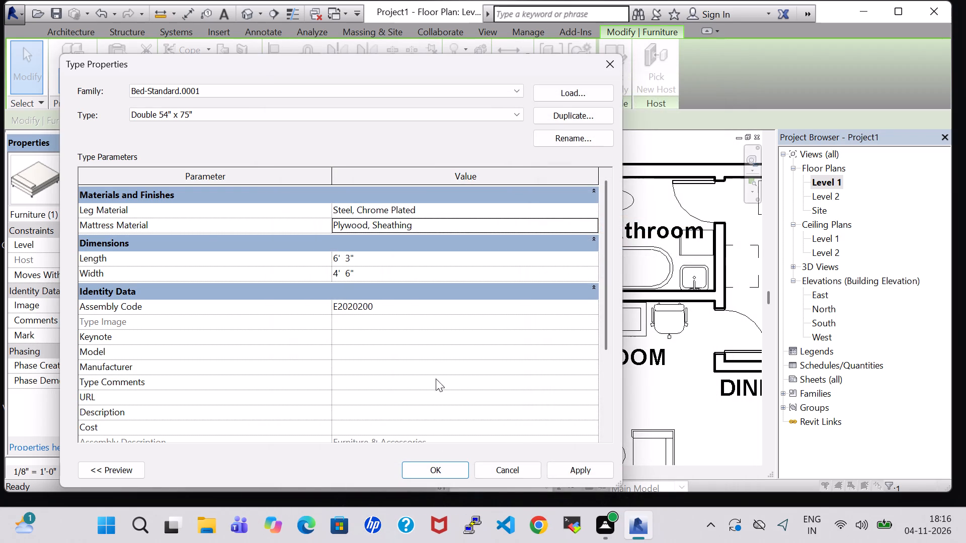
{"action": "left_click", "coordinate": [579, 471]}
{"action": "left_click", "coordinate": [450, 469]}
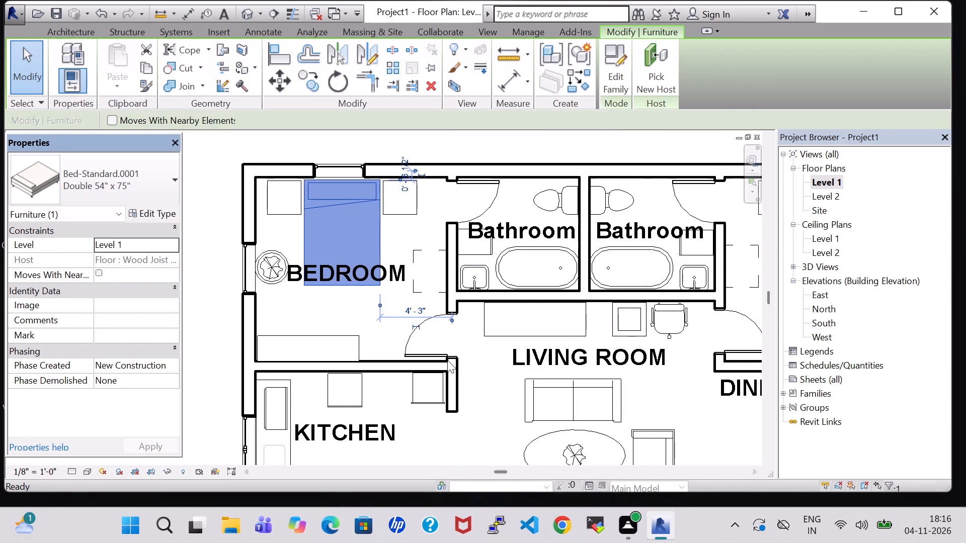
Hide the Roofs category in the 3D view through the visibility/graphic overrides.
{"action": "left_click", "coordinate": [248, 13]}
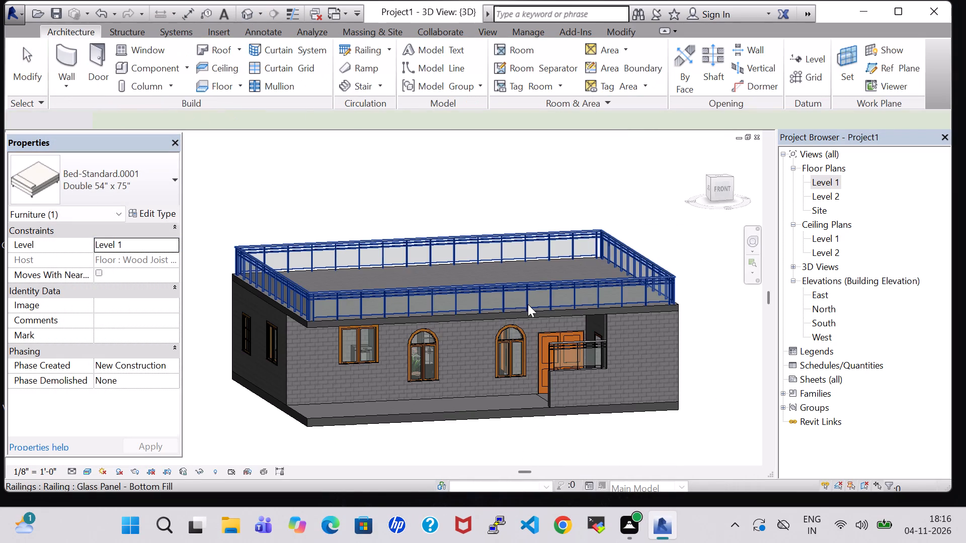
{"action": "type", "text": "vv"}
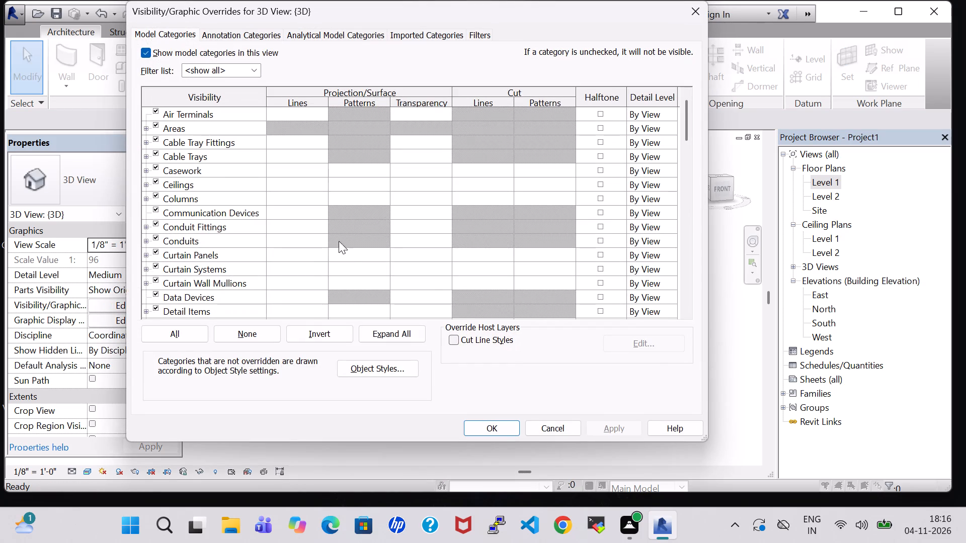
{"action": "key", "text": "t"}
{"action": "scroll", "coordinate": [305, 238], "scroll_direction": "down", "scroll_amount": 8}
{"action": "scroll", "coordinate": [170, 270], "scroll_direction": "up", "scroll_amount": 4}
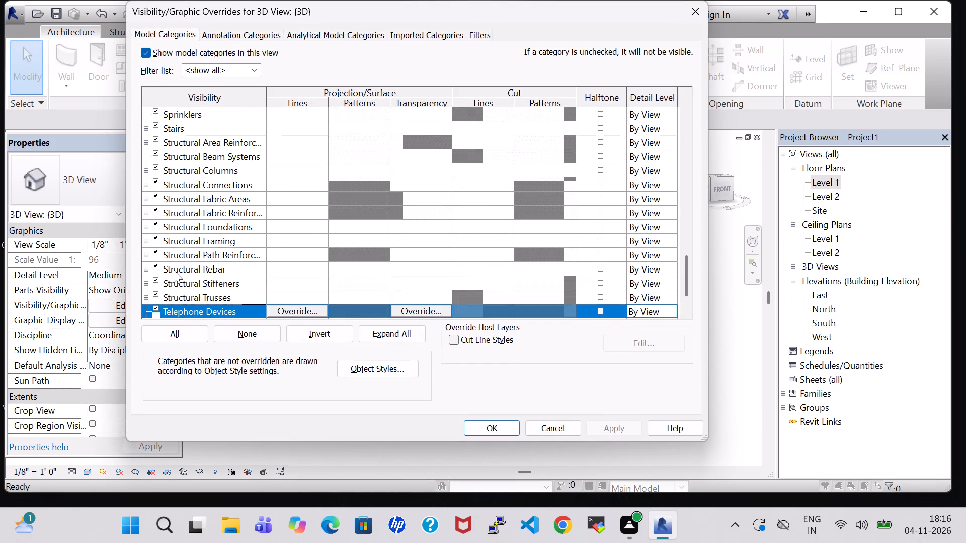
{"action": "key", "text": "r"}
{"action": "scroll", "coordinate": [174, 270], "scroll_direction": "up", "scroll_amount": 4}
{"action": "left_click", "coordinate": [154, 236]}
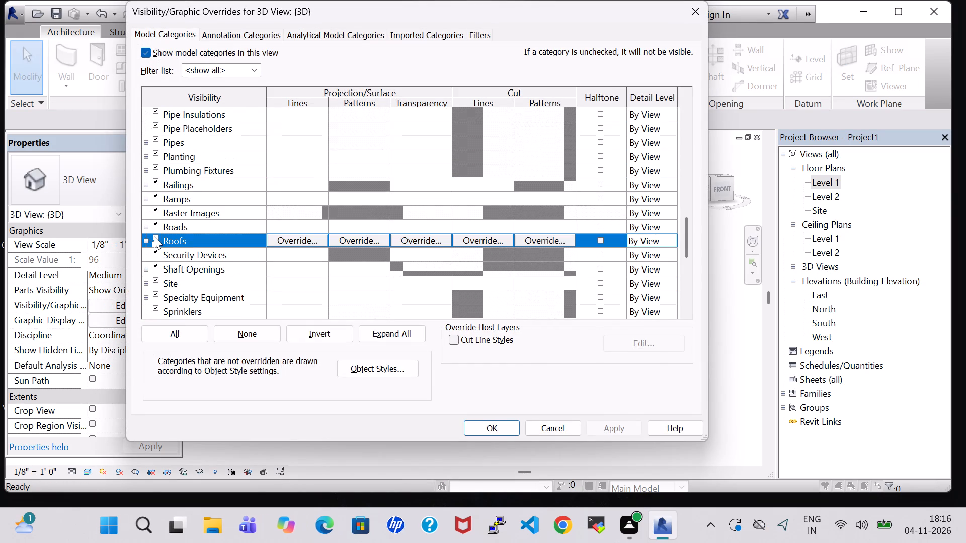
{"action": "left_click", "coordinate": [622, 428]}
{"action": "left_click", "coordinate": [498, 424]}
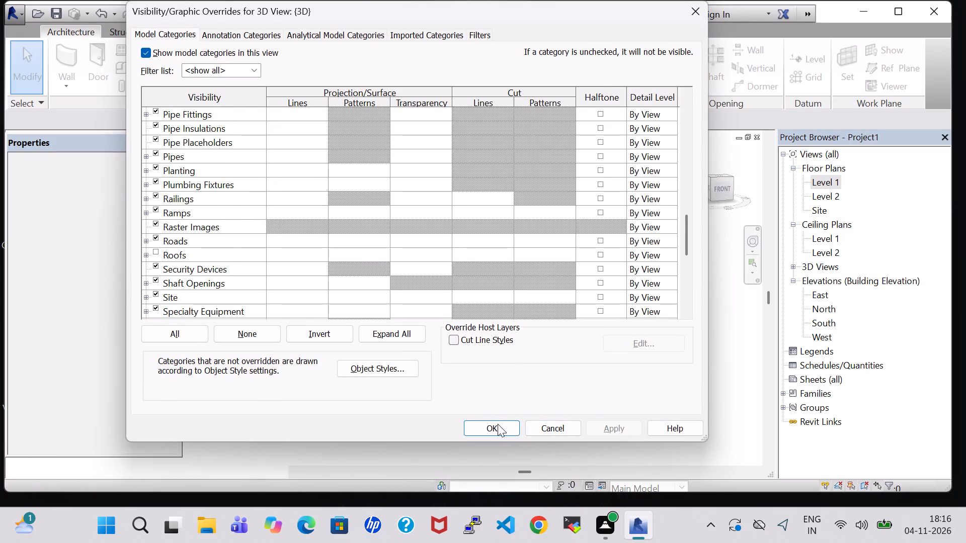
Inspect the double bed's mattress finish and the surrounding rooms from above in 3D.
{"action": "middle_click_drag", "start_coordinate": [616, 174], "coordinate": [597, 344], "text": "shift"}
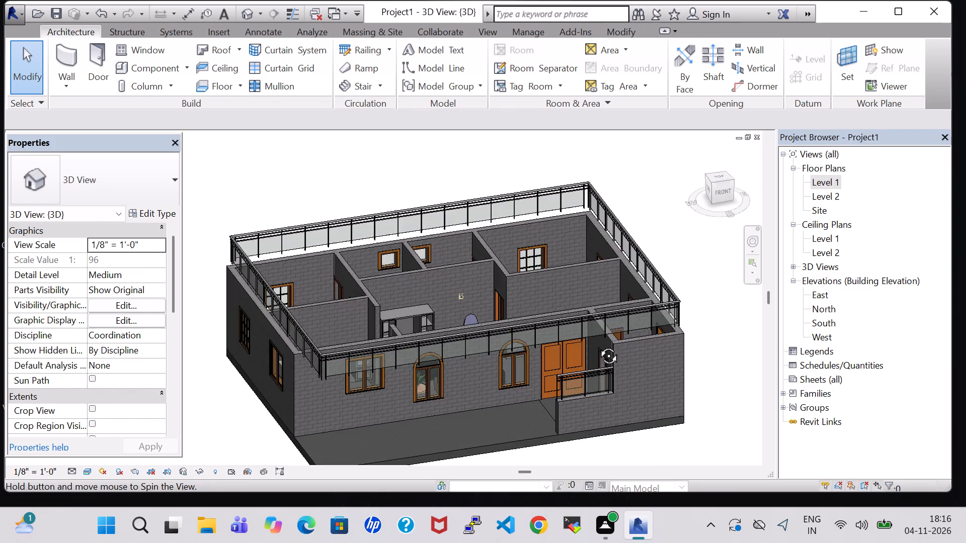
{"action": "middle_click_drag", "start_coordinate": [597, 344], "coordinate": [579, 391], "text": "shift"}
{"action": "scroll", "coordinate": [350, 256], "scroll_direction": "up", "scroll_amount": 6}
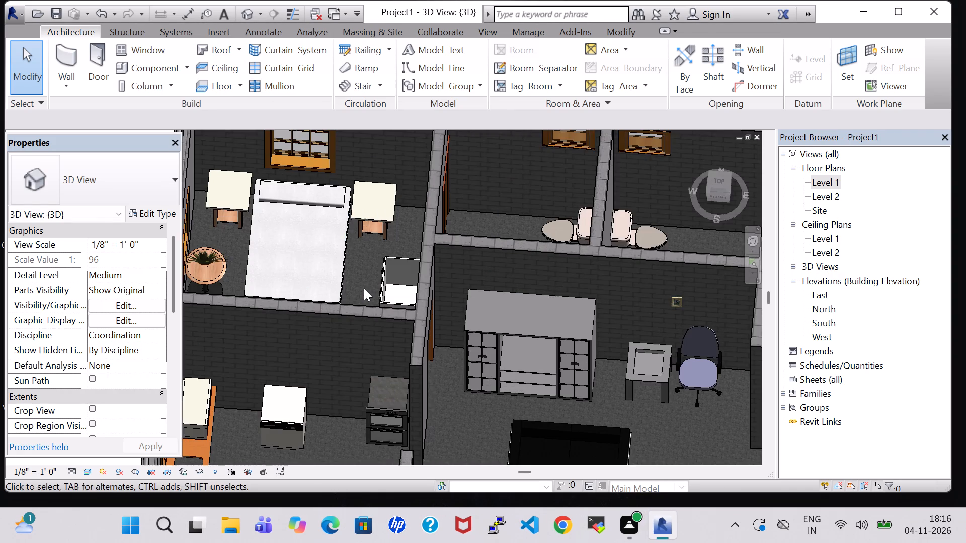
{"action": "middle_click_drag", "start_coordinate": [364, 288], "coordinate": [325, 266], "text": "shift"}
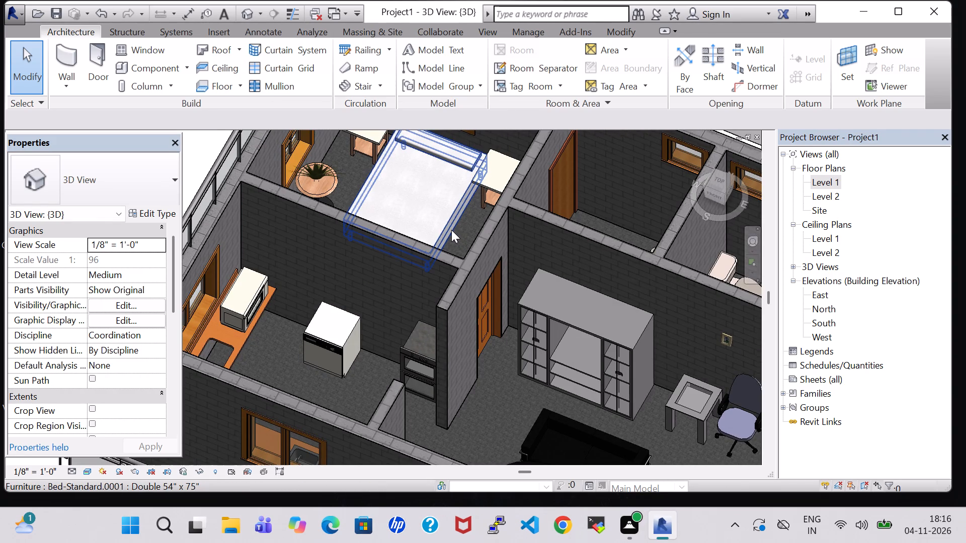
{"action": "left_click", "coordinate": [447, 229]}
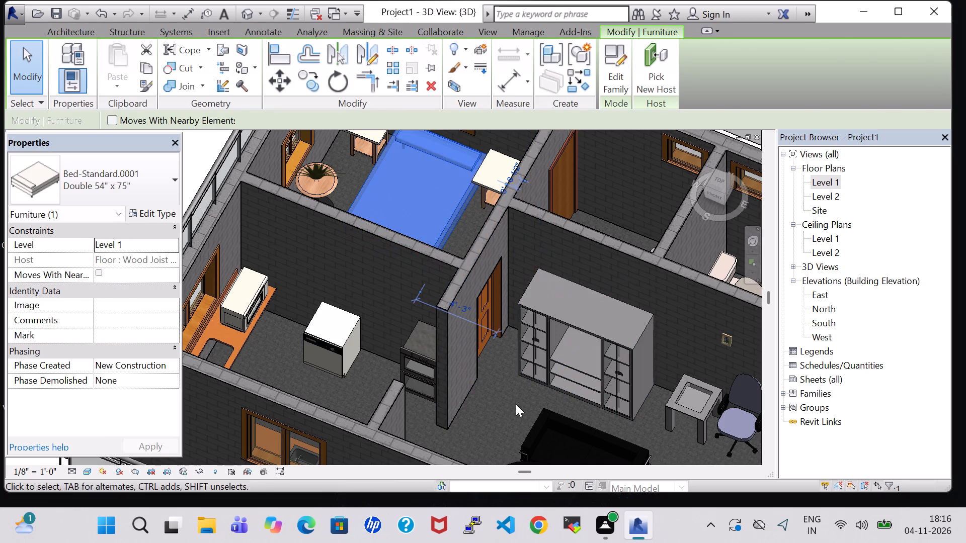
{"action": "left_click", "coordinate": [516, 404]}
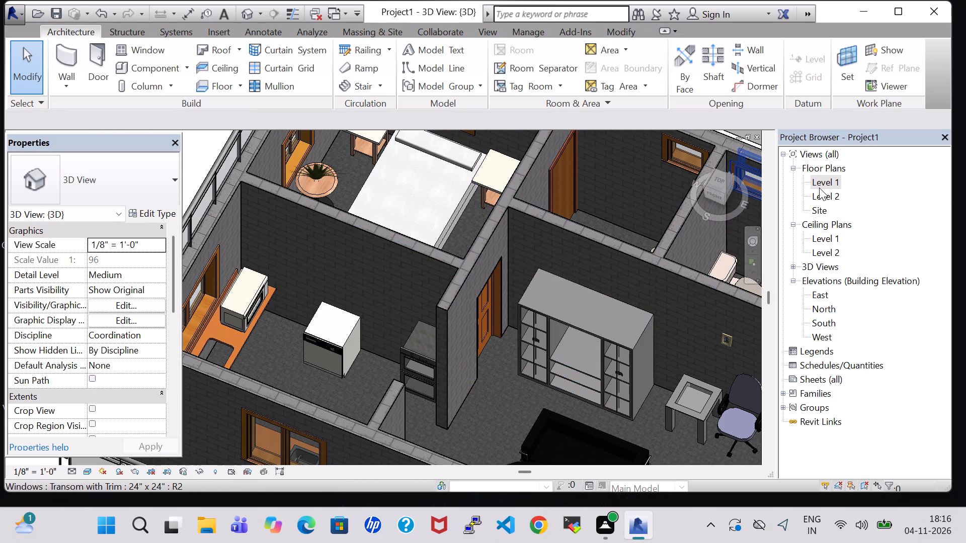
Set the material of the living room's Entertainment Center 72" x 72" x 24" type to Wood - Teak.
{"action": "left_click", "coordinate": [627, 344]}
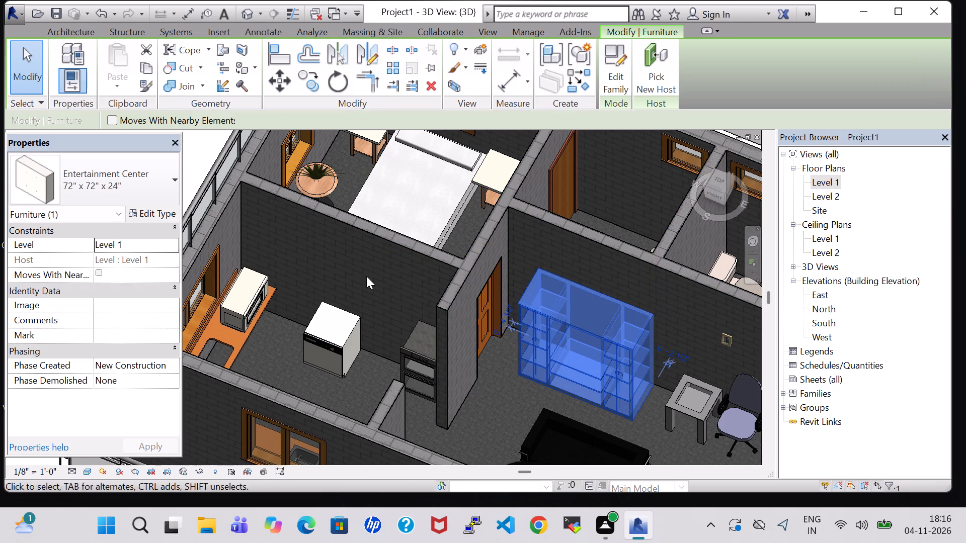
{"action": "left_click", "coordinate": [164, 213]}
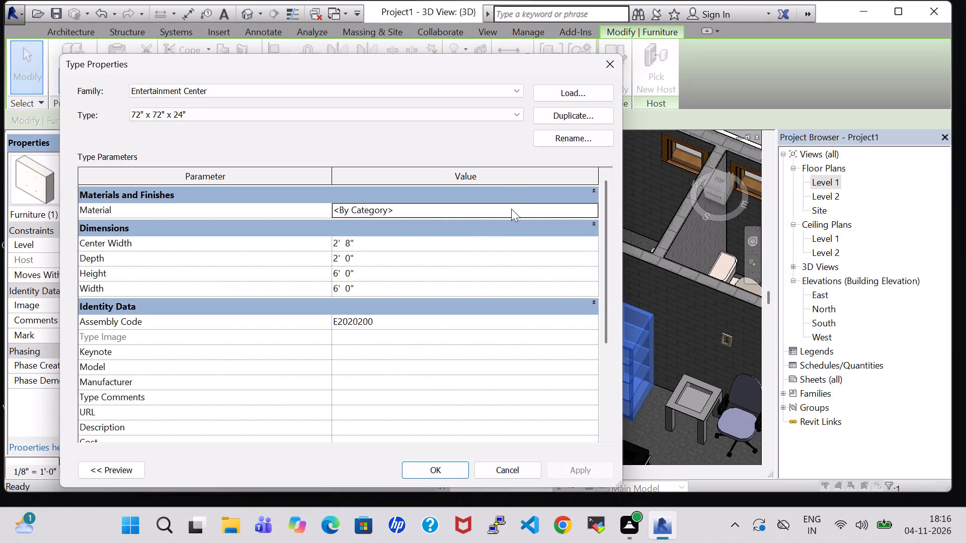
{"action": "left_click", "coordinate": [438, 212]}
{"action": "left_click", "coordinate": [596, 207]}
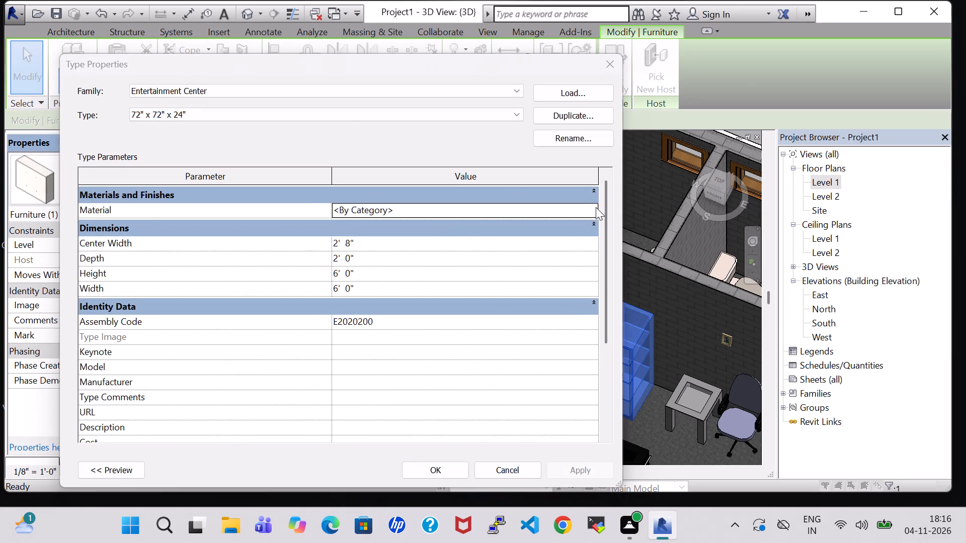
{"action": "scroll", "coordinate": [376, 304], "scroll_direction": "down", "scroll_amount": 17}
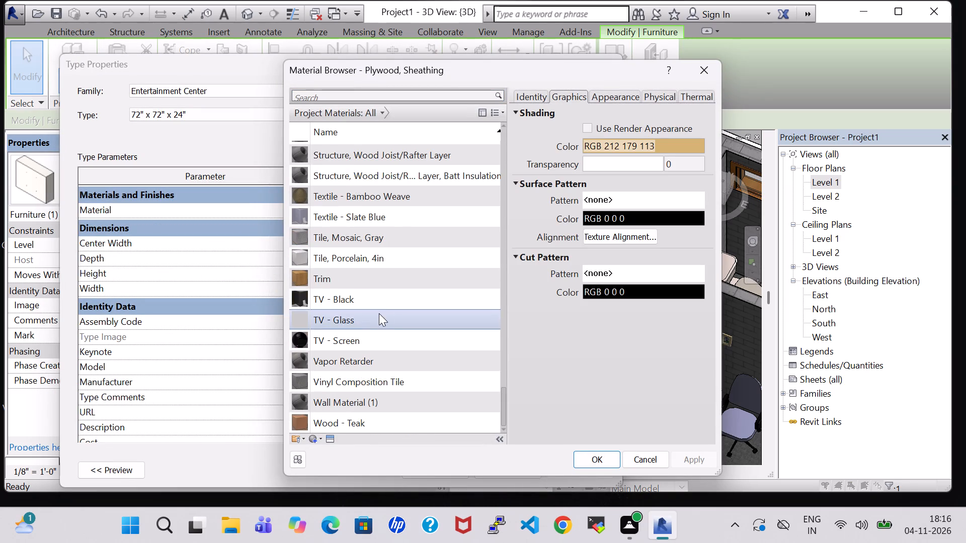
{"action": "left_click", "coordinate": [338, 416]}
{"action": "left_click", "coordinate": [606, 452]}
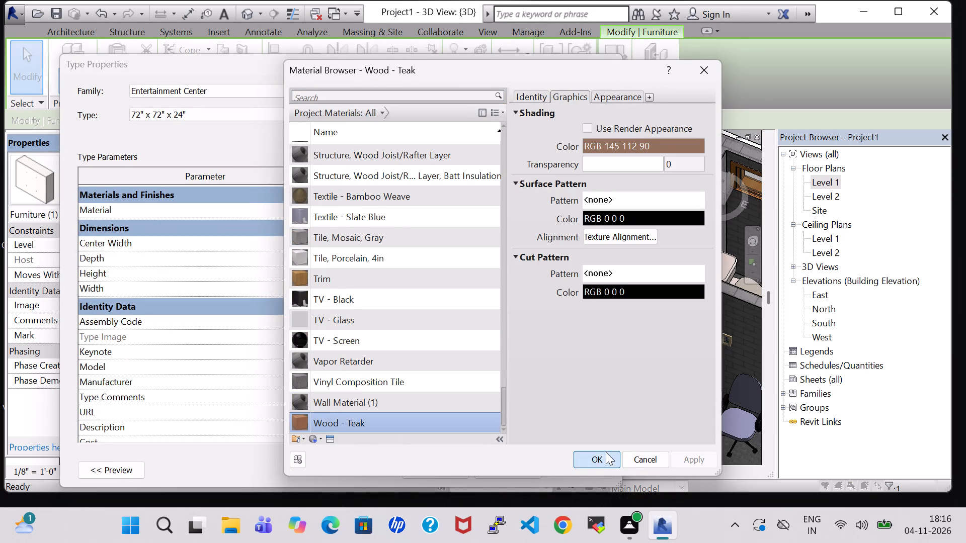
{"action": "left_click", "coordinate": [559, 466]}
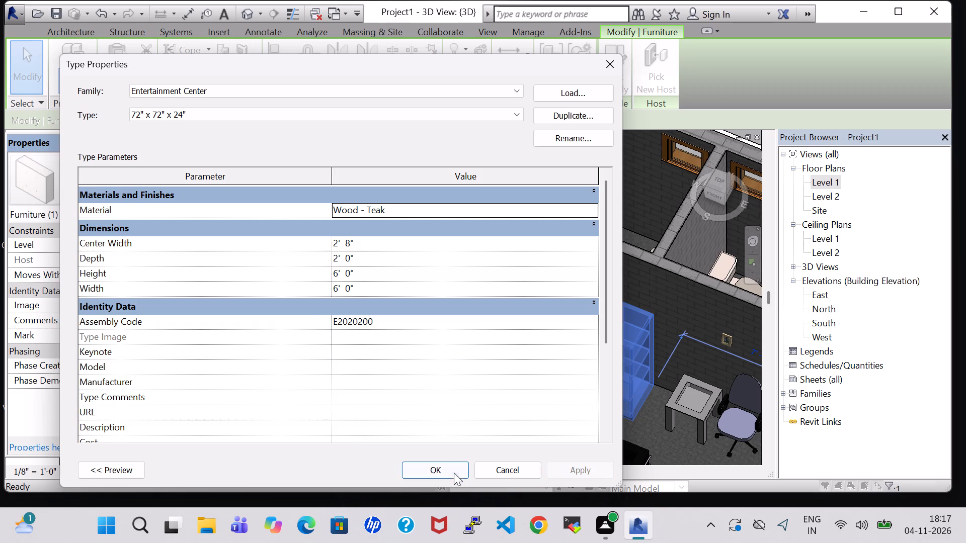
{"action": "left_click", "coordinate": [450, 470]}
{"action": "left_click", "coordinate": [656, 427]}
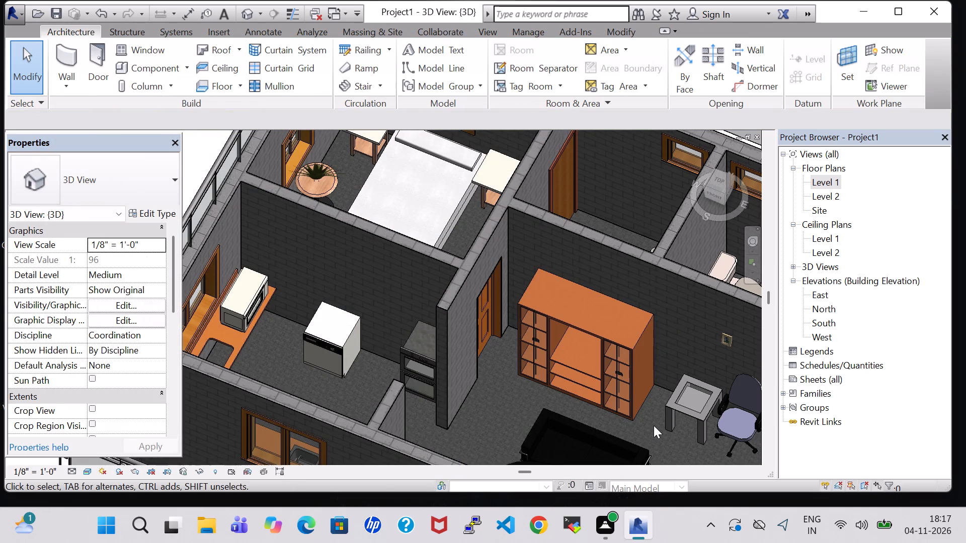
Set the cushion material of the living room's Sofa-Corbu type to Oak Flooring and apply the type change.
{"action": "middle_click_drag", "start_coordinate": [654, 425], "coordinate": [670, 352]}
{"action": "middle_click_drag", "start_coordinate": [671, 348], "coordinate": [548, 218]}
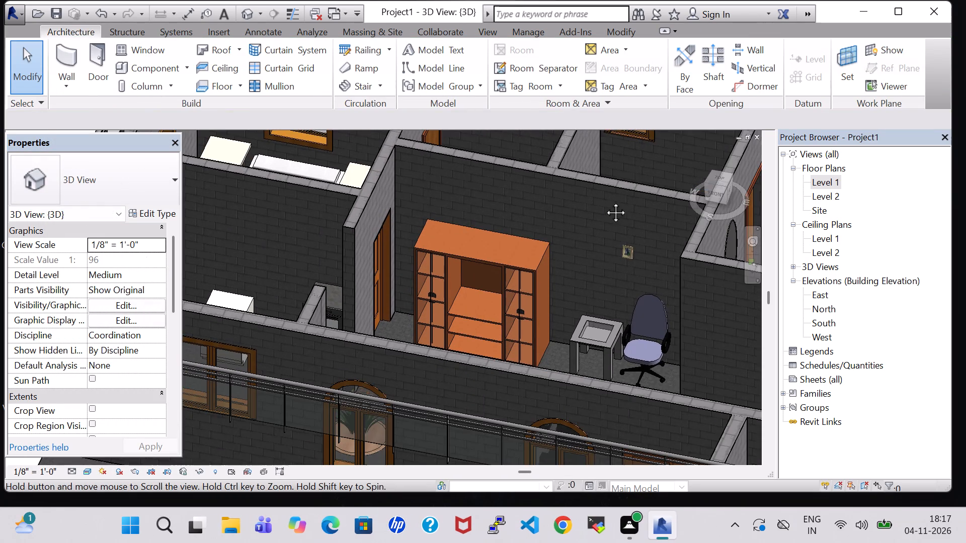
{"action": "middle_click_drag", "start_coordinate": [609, 224], "coordinate": [579, 327]}
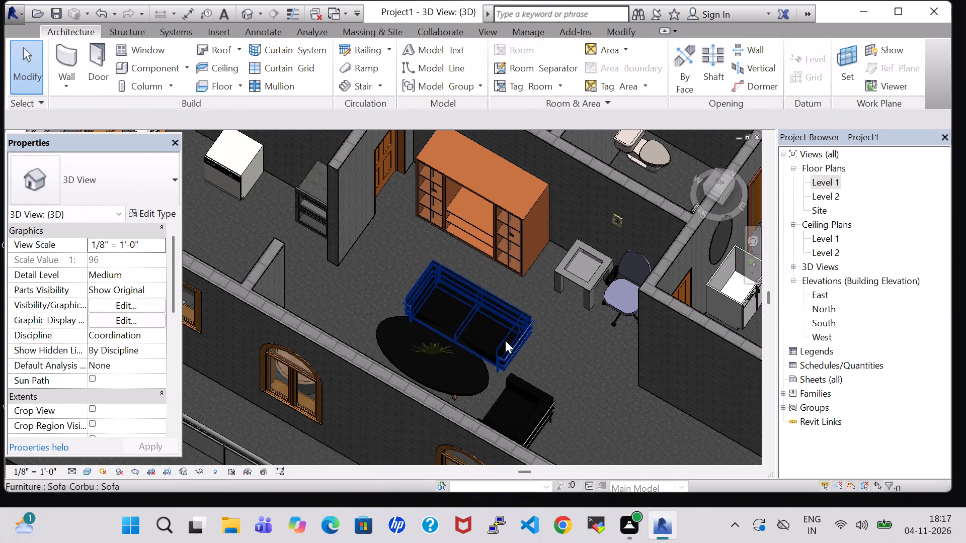
{"action": "middle_click_drag", "start_coordinate": [584, 358], "coordinate": [560, 337]}
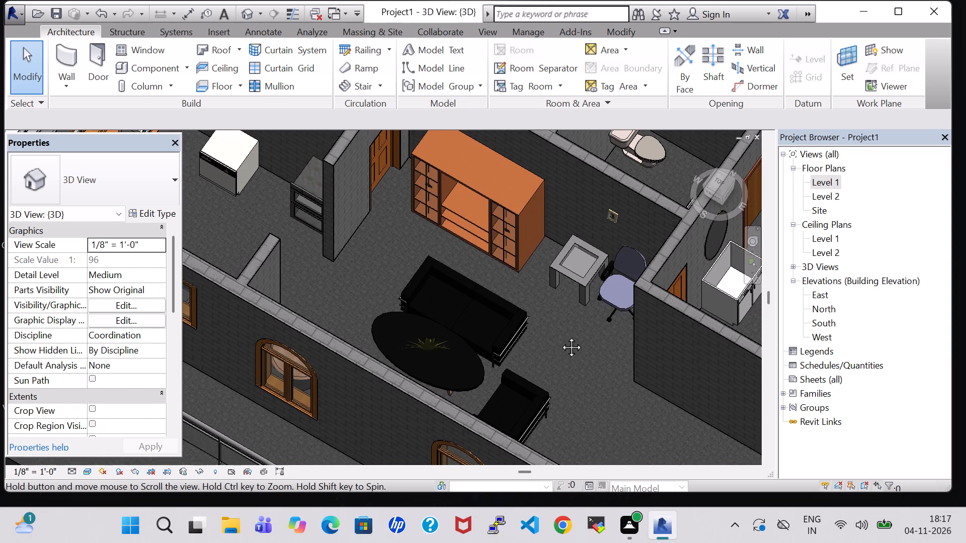
{"action": "left_click", "coordinate": [501, 300]}
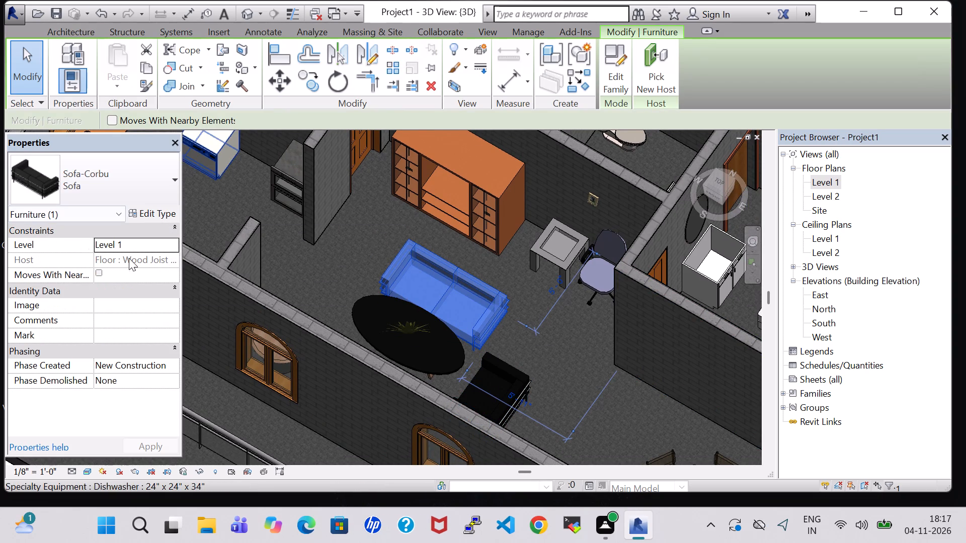
{"action": "left_click", "coordinate": [151, 215]}
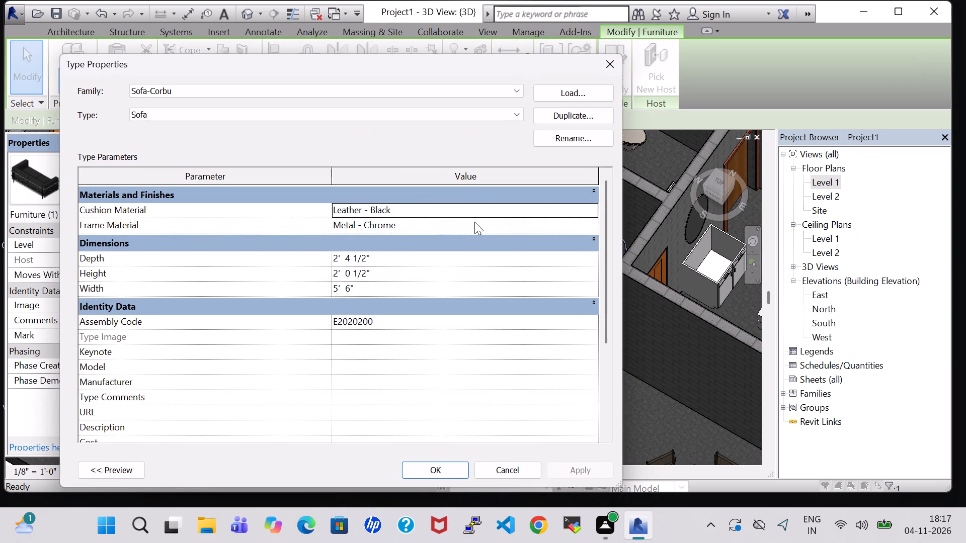
{"action": "left_click", "coordinate": [381, 208]}
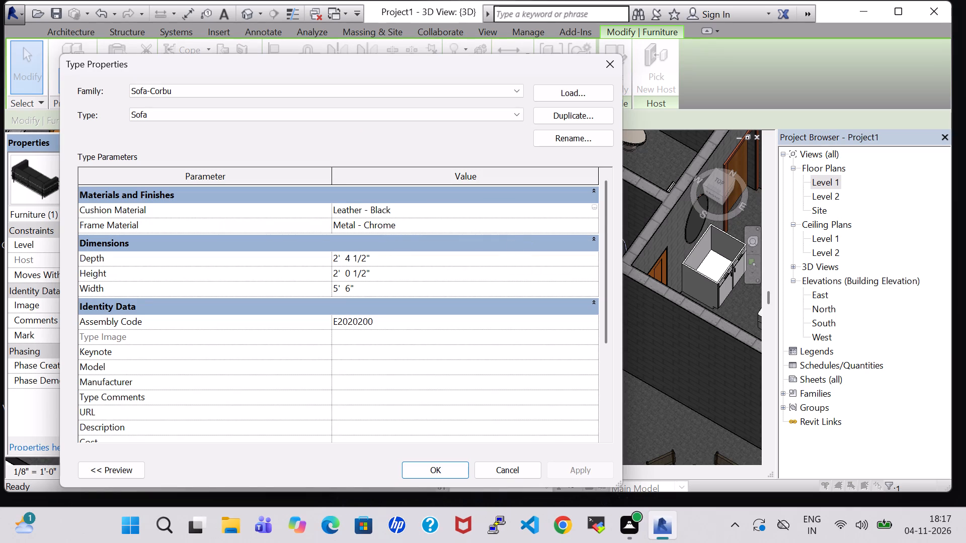
{"action": "left_click", "coordinate": [596, 208]}
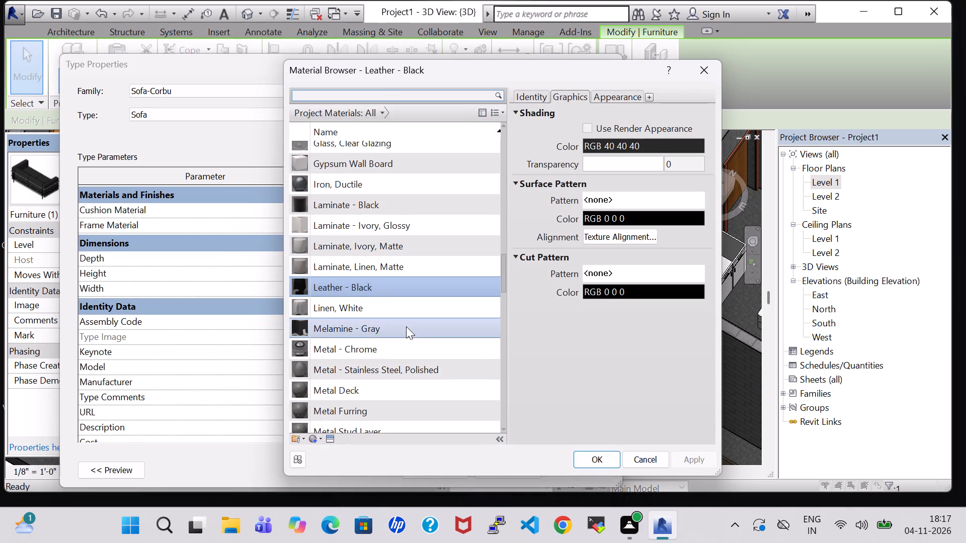
{"action": "scroll", "coordinate": [379, 269], "scroll_direction": "down", "scroll_amount": 1}
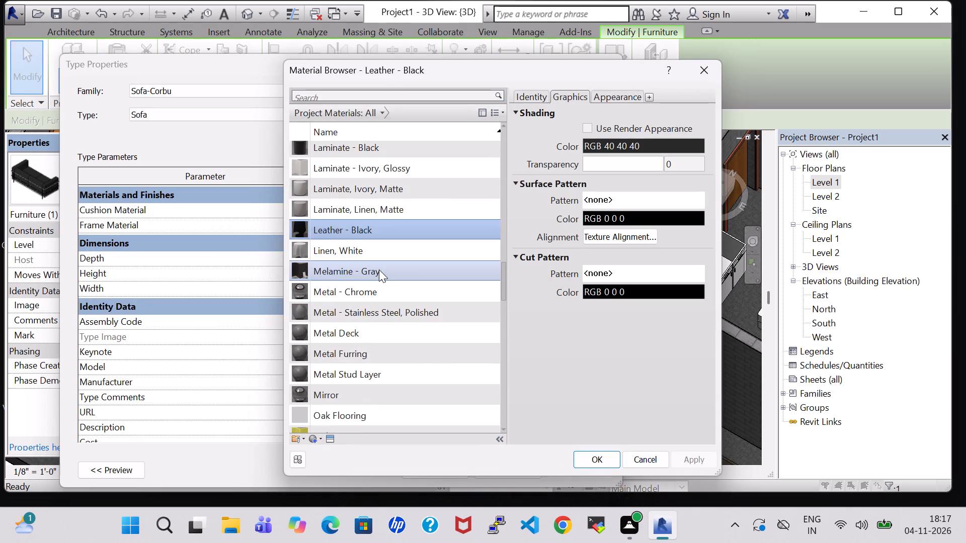
{"action": "scroll", "coordinate": [379, 269], "scroll_direction": "down", "scroll_amount": 1}
{"action": "left_click", "coordinate": [364, 359]}
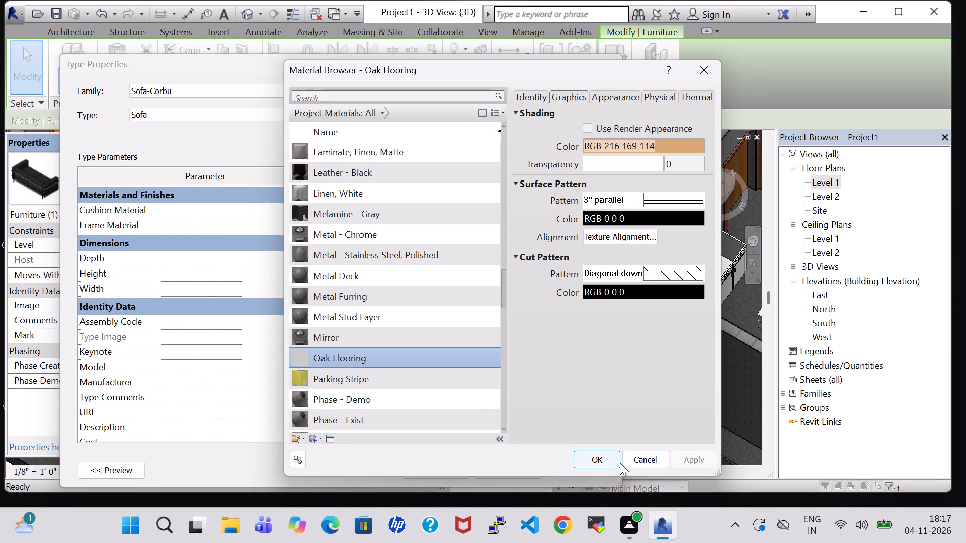
{"action": "left_click", "coordinate": [597, 455]}
{"action": "left_click", "coordinate": [586, 466]}
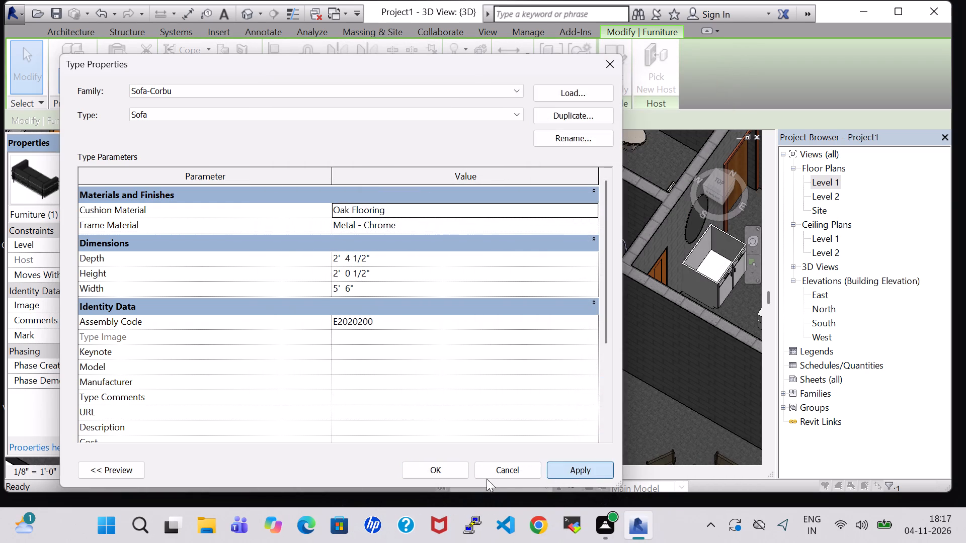
{"action": "left_click", "coordinate": [439, 469]}
{"action": "left_click", "coordinate": [627, 407]}
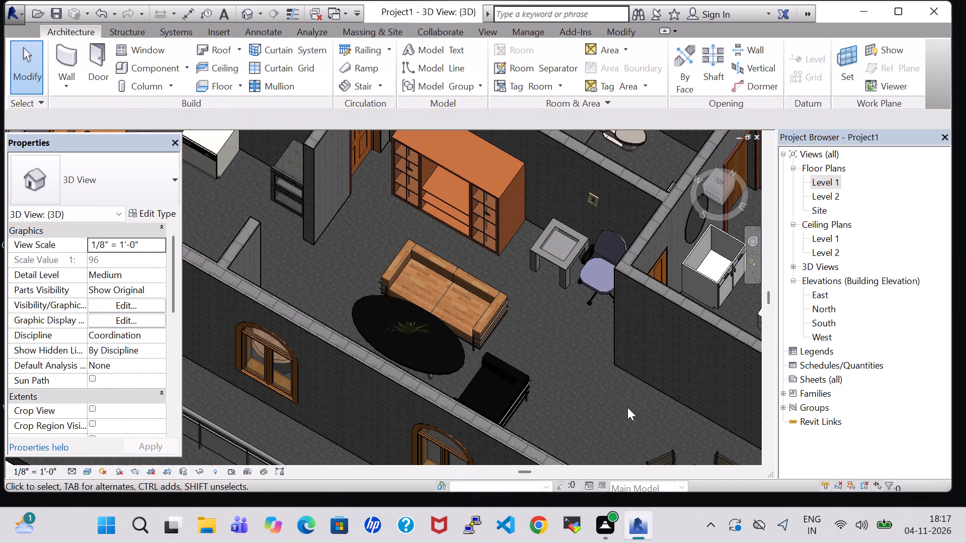
Set the cushion material of the living room's Chair-Corbu type to Oak Flooring and apply the type change.
{"action": "left_click", "coordinate": [524, 386]}
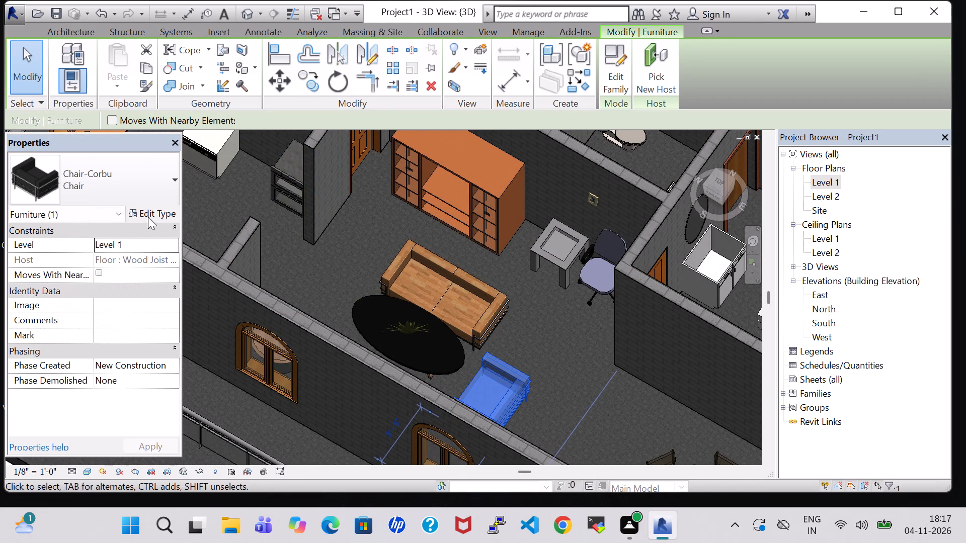
{"action": "left_click", "coordinate": [148, 217]}
{"action": "left_click", "coordinate": [436, 212]}
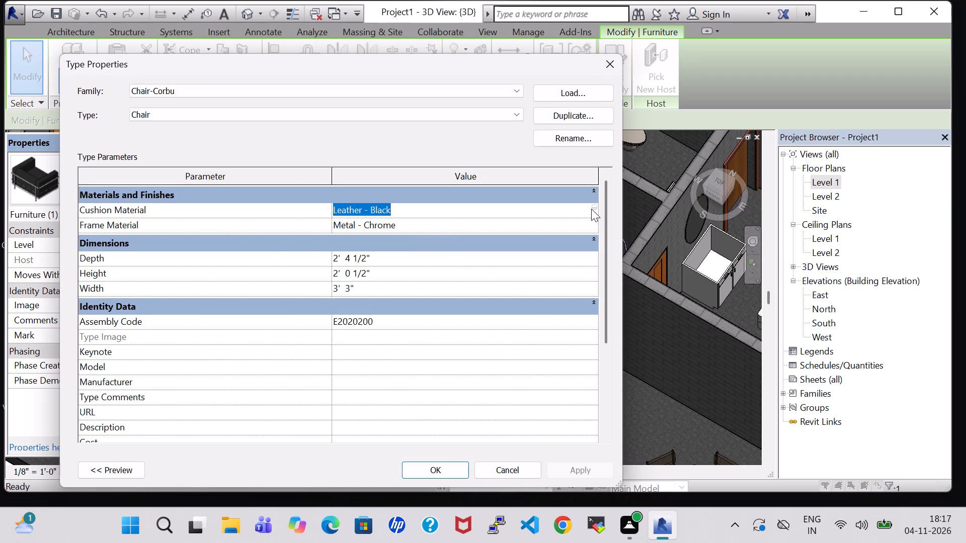
{"action": "left_click", "coordinate": [594, 209]}
{"action": "scroll", "coordinate": [356, 339], "scroll_direction": "down", "scroll_amount": 3}
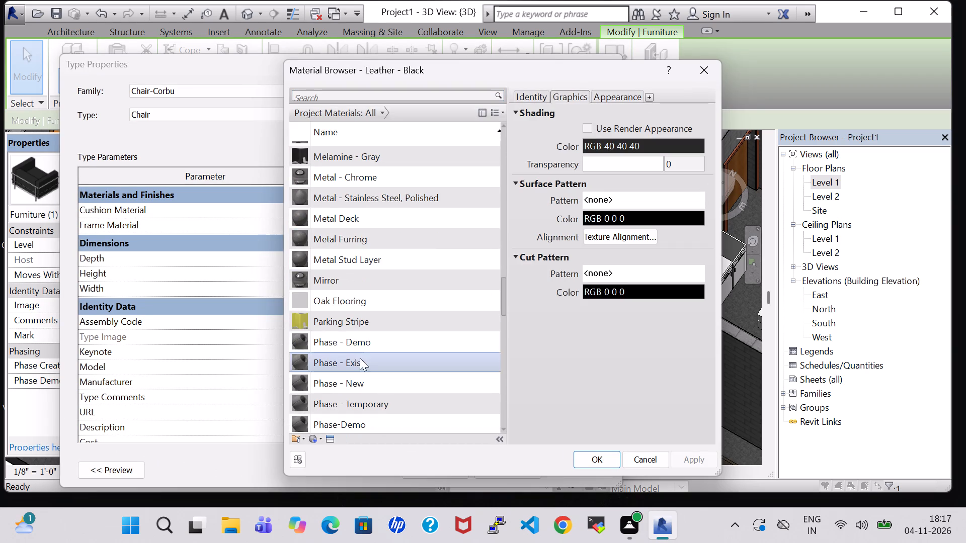
{"action": "left_click", "coordinate": [354, 300]}
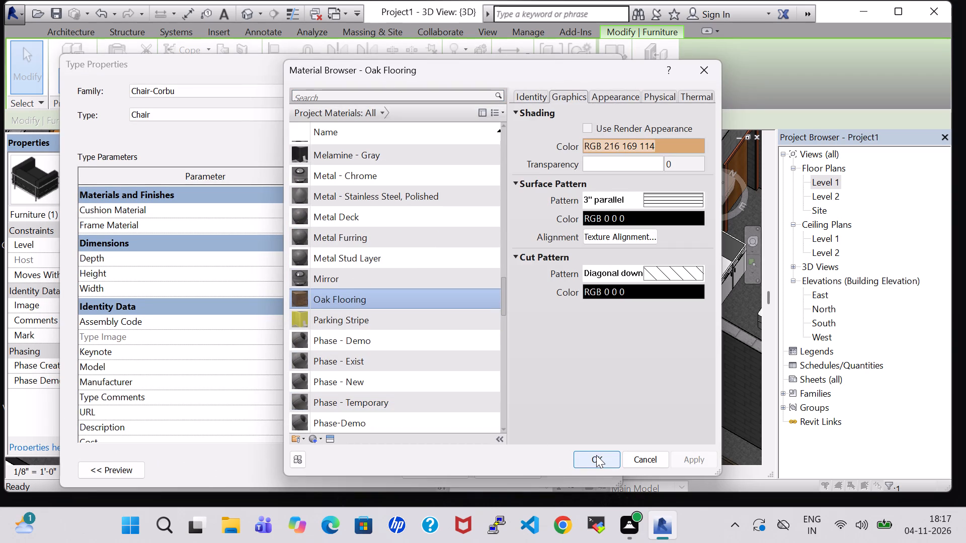
{"action": "left_click", "coordinate": [596, 455]}
{"action": "left_click", "coordinate": [590, 470]}
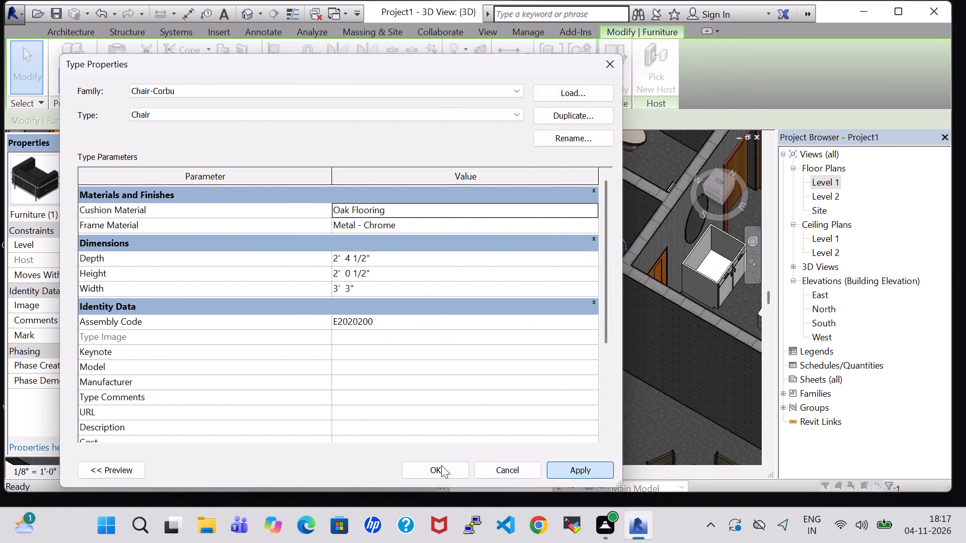
{"action": "left_click", "coordinate": [441, 465]}
{"action": "left_click", "coordinate": [553, 327]}
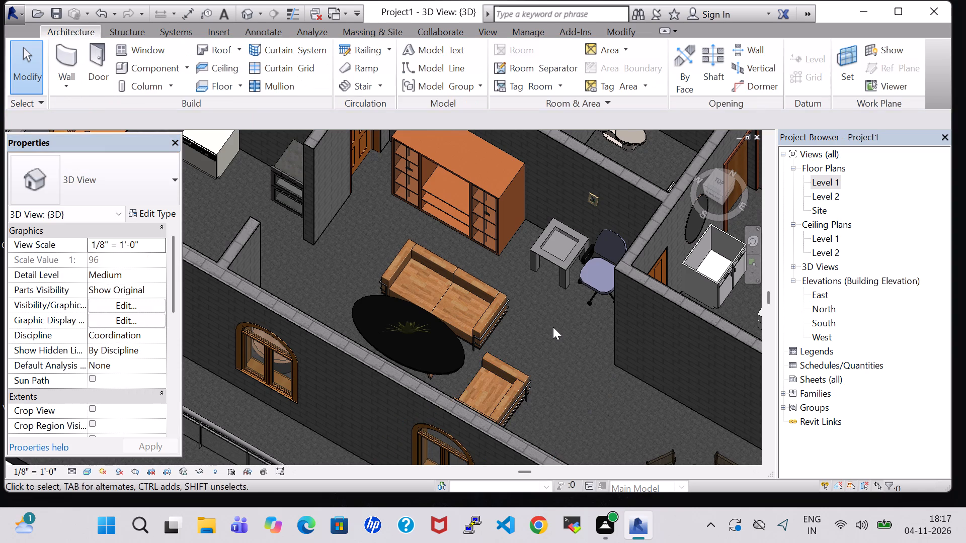
Examine the living room, bathrooms and neighbouring rooms from several angles in 3D for missing fixtures and finishes.
{"action": "middle_click_drag", "start_coordinate": [553, 327], "coordinate": [496, 367]}
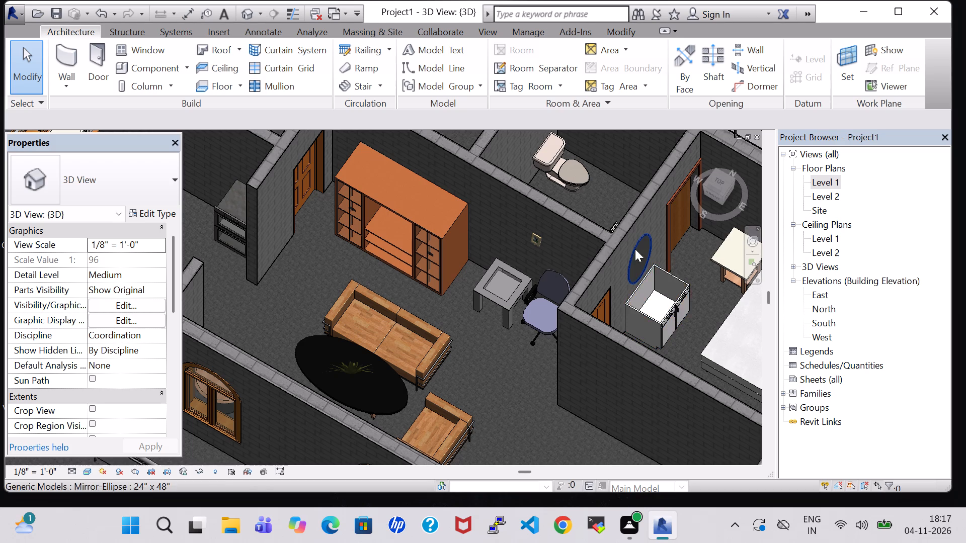
{"action": "middle_click_drag", "start_coordinate": [693, 338], "coordinate": [547, 311], "text": "shift"}
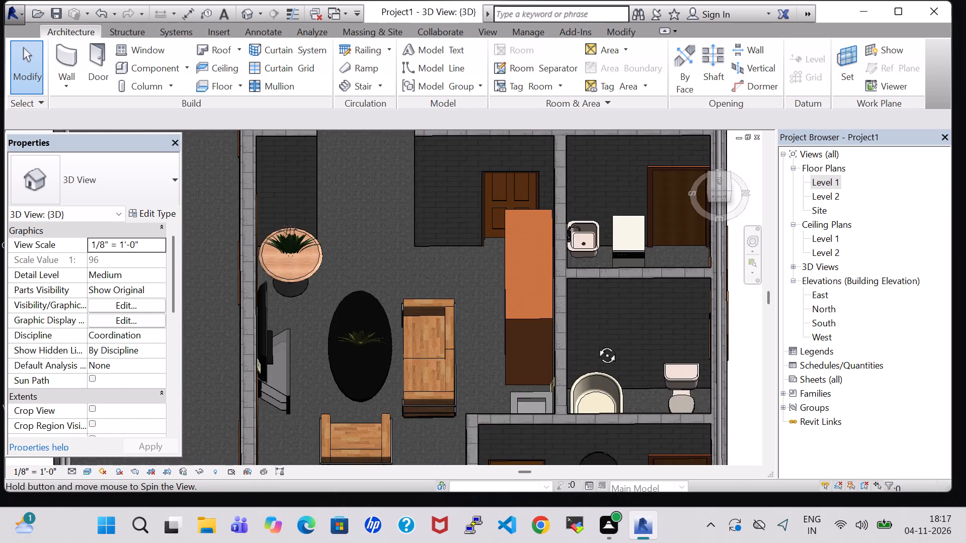
{"action": "middle_click_drag", "start_coordinate": [599, 359], "coordinate": [684, 205]}
{"action": "middle_click_drag", "start_coordinate": [603, 334], "coordinate": [603, 248]}
{"action": "middle_click_drag", "start_coordinate": [546, 331], "coordinate": [577, 249], "text": "shift"}
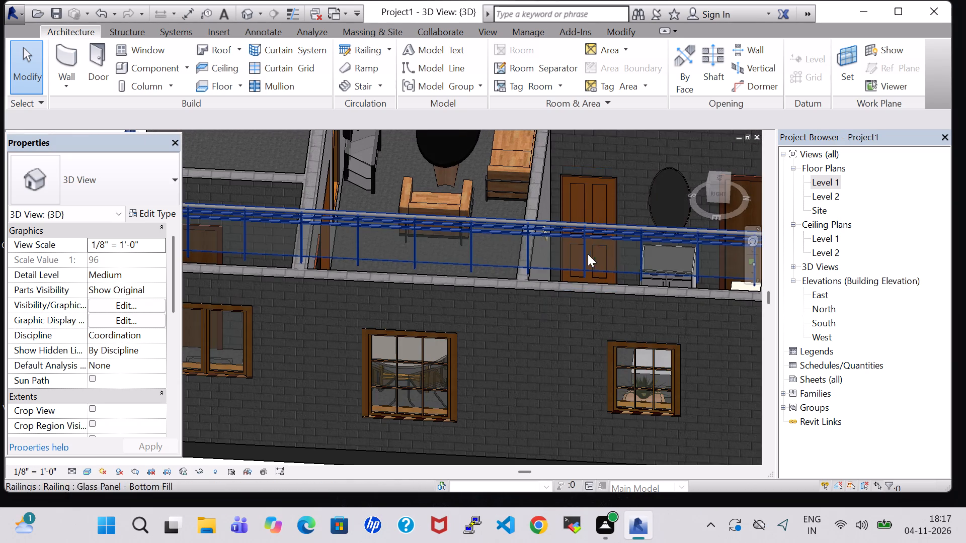
{"action": "middle_click_drag", "start_coordinate": [603, 242], "coordinate": [508, 312]}
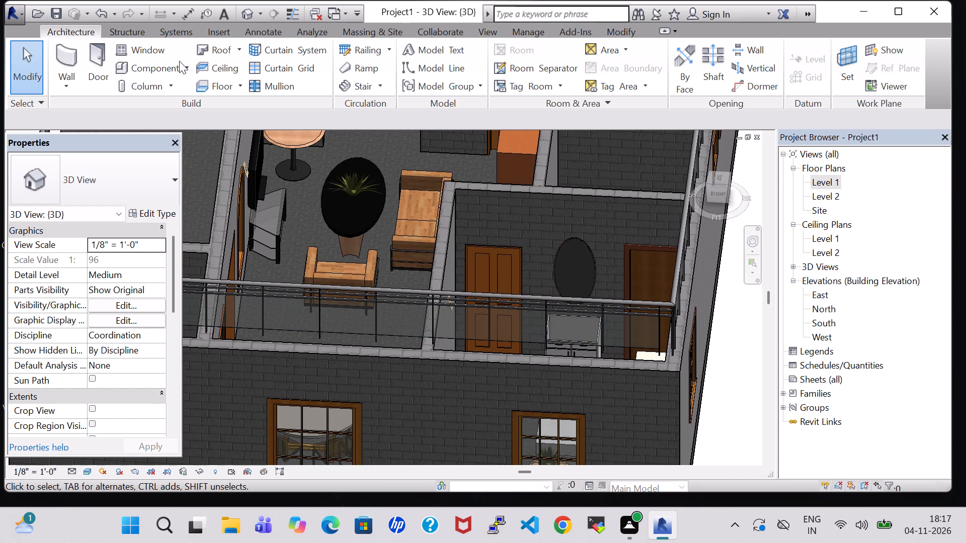
{"action": "middle_click_drag", "start_coordinate": [599, 168], "coordinate": [573, 237]}
{"action": "scroll", "coordinate": [599, 168], "scroll_direction": "down", "scroll_amount": 1, "text": "shift"}
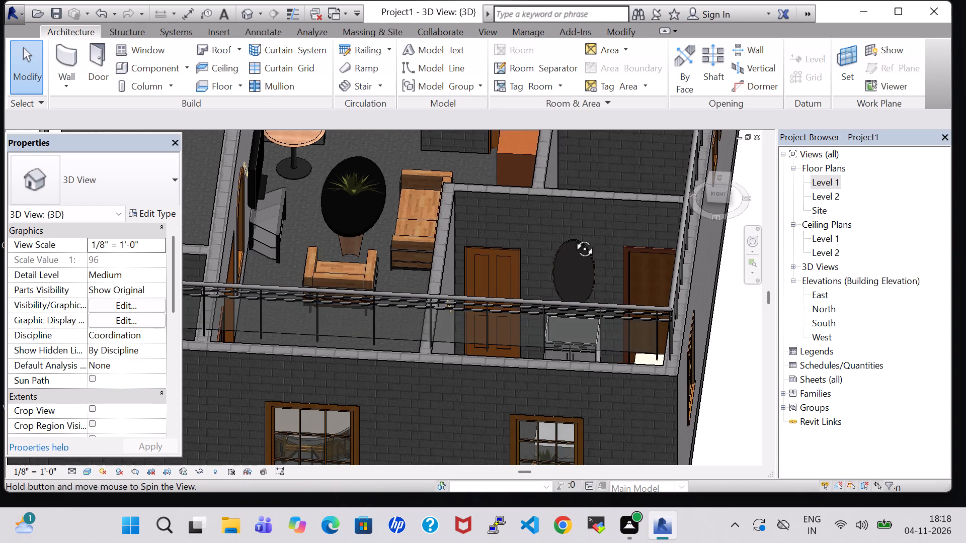
{"action": "middle_click_drag", "start_coordinate": [573, 237], "coordinate": [548, 314]}
{"action": "middle_click_drag", "start_coordinate": [584, 275], "coordinate": [584, 310]}
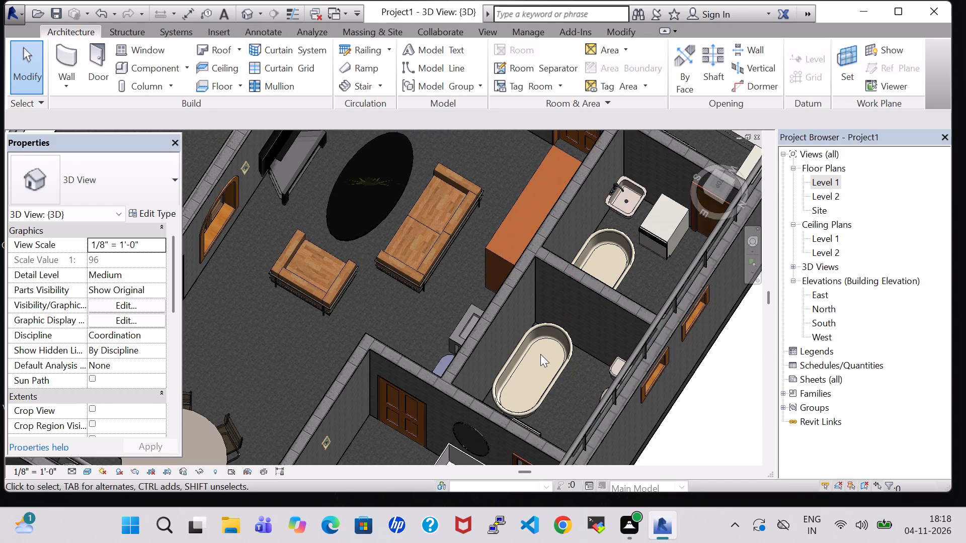
Open the Level 1 floor plan.
{"action": "double_click", "coordinate": [830, 180]}
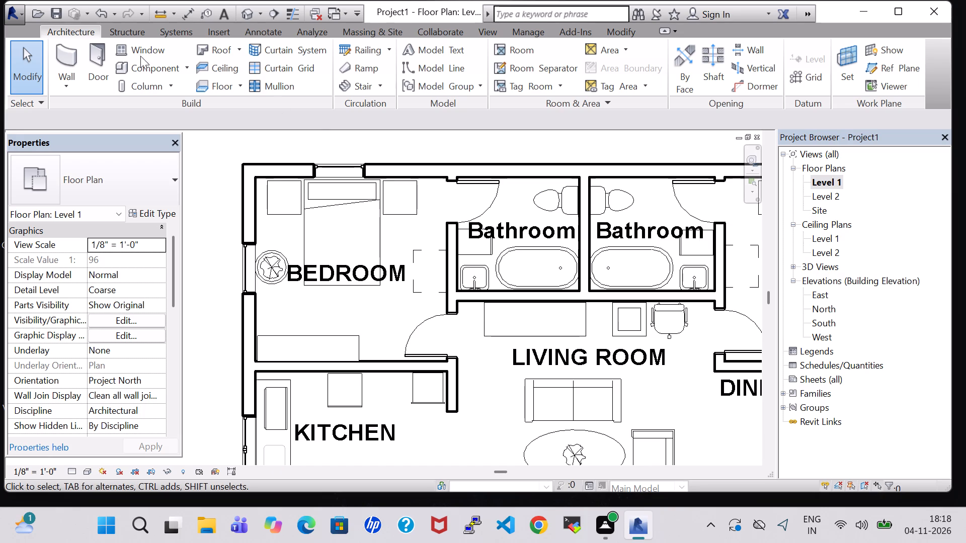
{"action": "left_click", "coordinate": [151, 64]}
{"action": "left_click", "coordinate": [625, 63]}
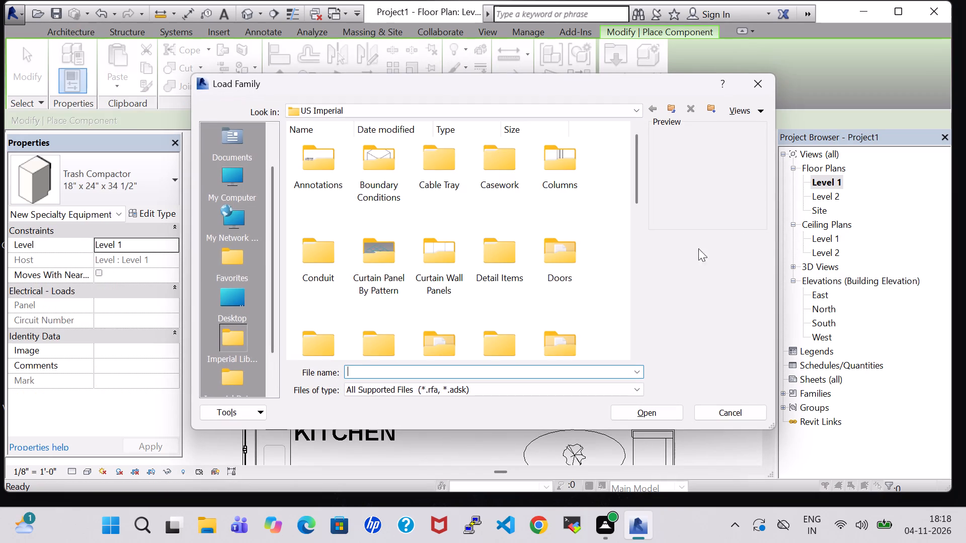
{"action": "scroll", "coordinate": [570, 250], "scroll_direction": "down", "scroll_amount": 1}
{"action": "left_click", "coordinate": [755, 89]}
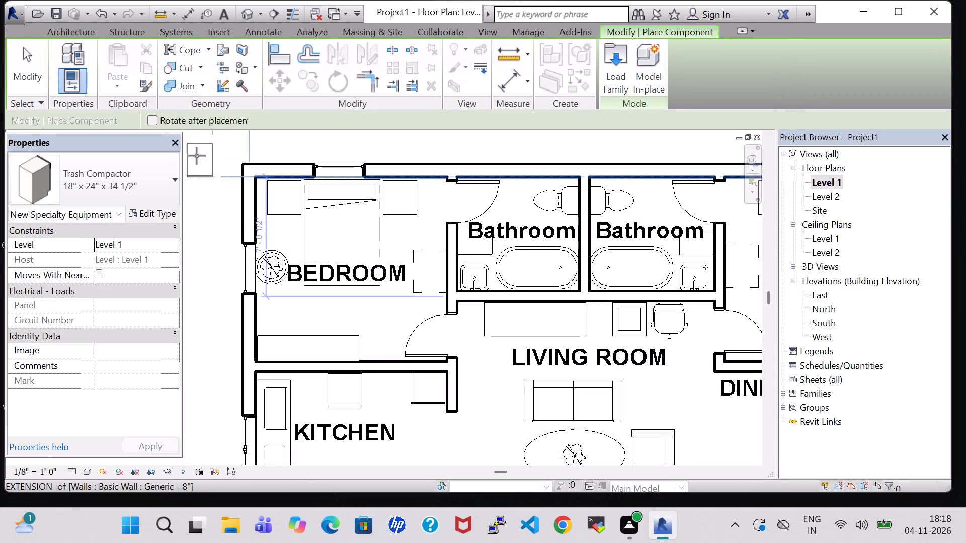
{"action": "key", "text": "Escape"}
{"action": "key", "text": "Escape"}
Place a Mirror-Ellipse 24" x 48" component on the wall behind the sink in the west bathroom, next to the bedroom.
{"action": "left_click", "coordinate": [137, 64]}
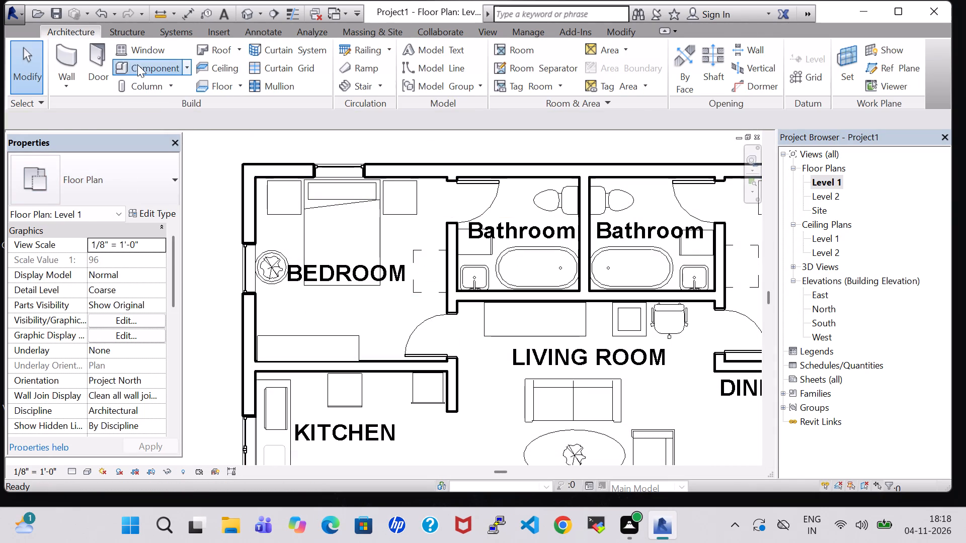
{"action": "left_click", "coordinate": [118, 180]}
{"action": "key", "text": "m"}
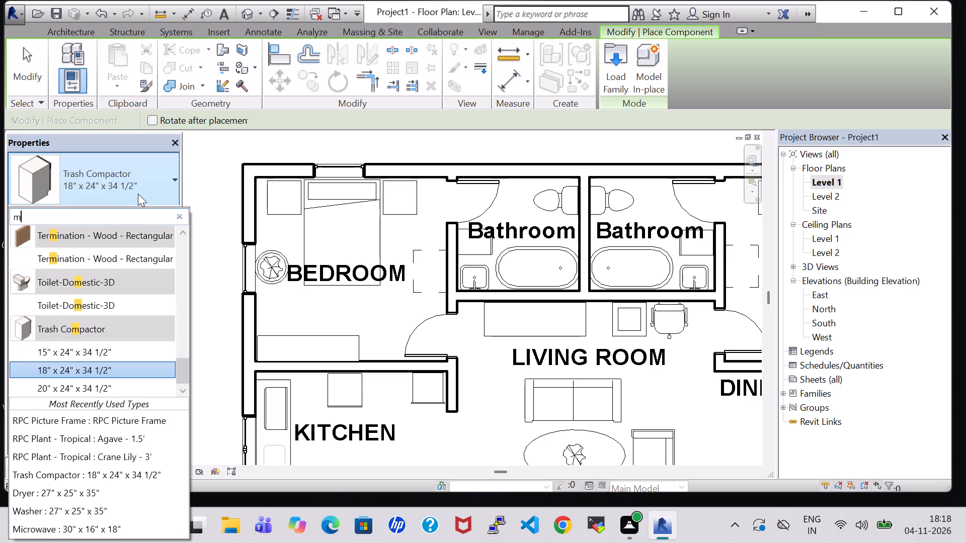
{"action": "key", "text": "i"}
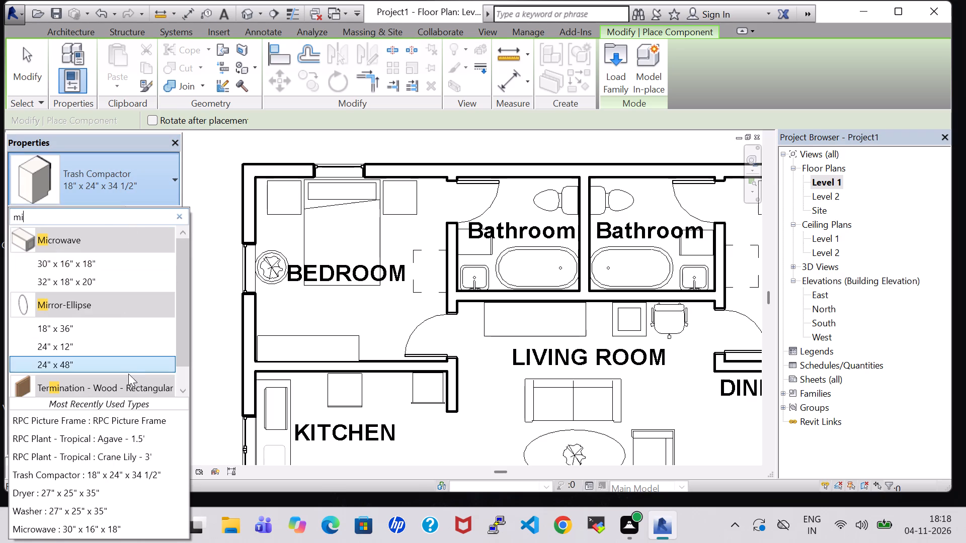
{"action": "left_click", "coordinate": [128, 366]}
{"action": "scroll", "coordinate": [547, 252], "scroll_direction": "up", "scroll_amount": 9}
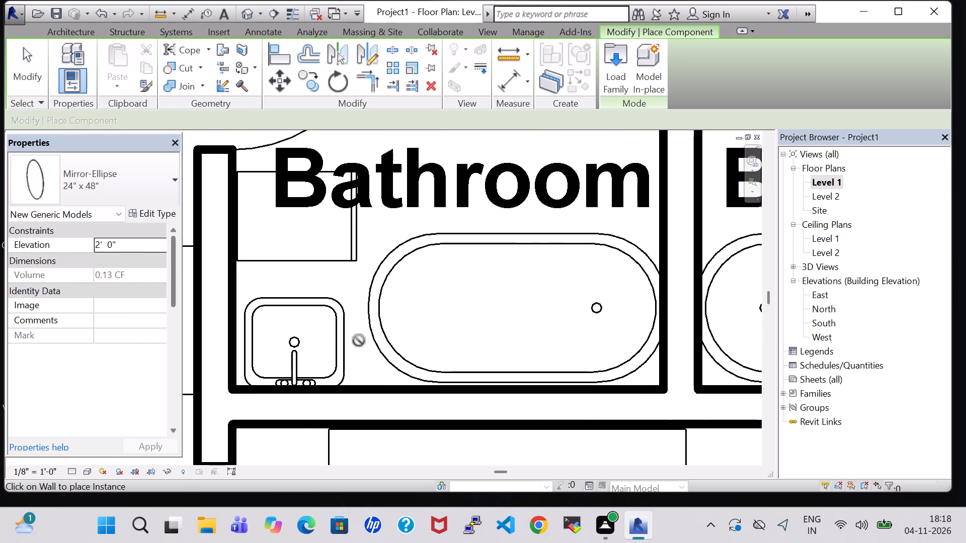
{"action": "left_click", "coordinate": [299, 389]}
Place another Mirror-Ellipse 24" x 48" on the wall behind the sink in the east bathroom and end component placement.
{"action": "middle_click_drag", "start_coordinate": [668, 325], "coordinate": [463, 250]}
{"action": "scroll", "coordinate": [463, 250], "scroll_direction": "down", "scroll_amount": 3}
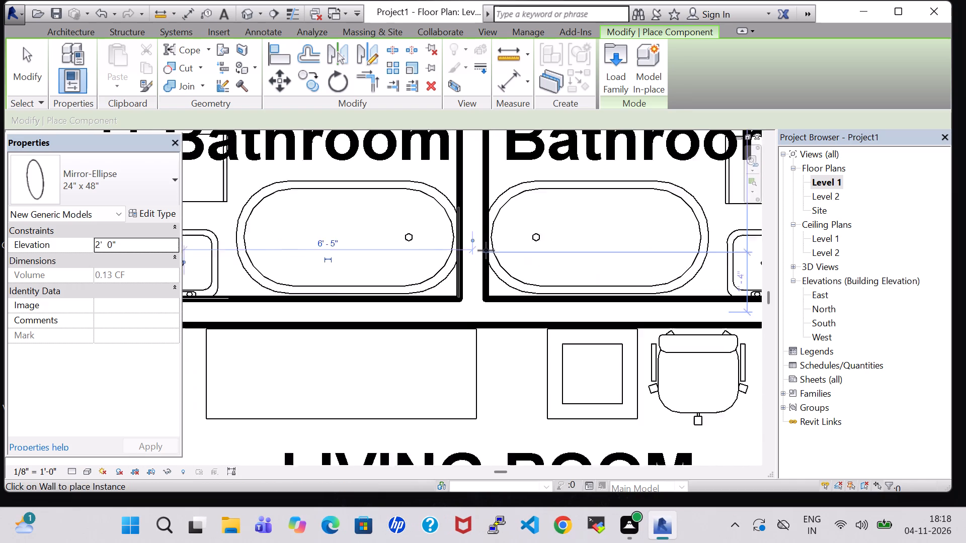
{"action": "middle_click_drag", "start_coordinate": [684, 251], "coordinate": [536, 271]}
{"action": "scroll", "coordinate": [540, 273], "scroll_direction": "down", "scroll_amount": 2}
{"action": "middle_click_drag", "start_coordinate": [541, 274], "coordinate": [558, 291]}
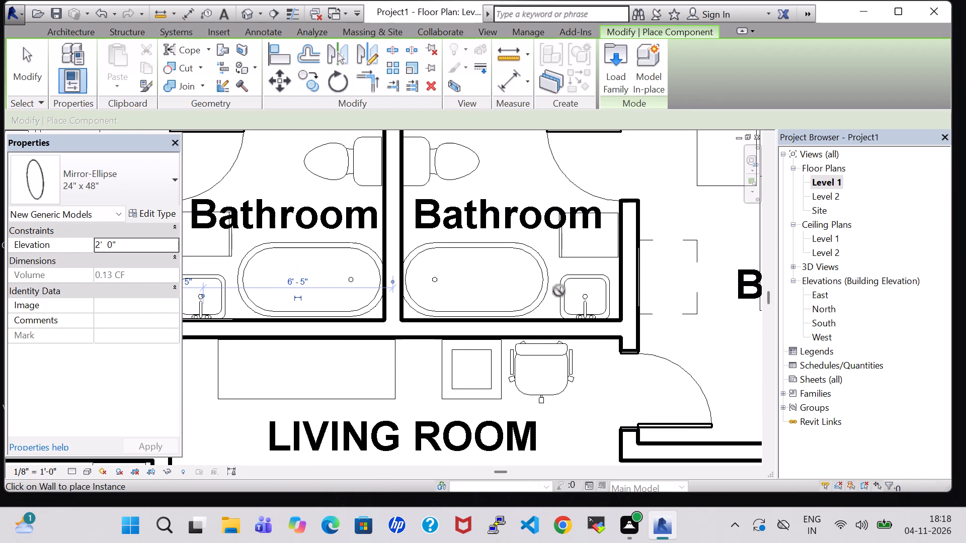
{"action": "scroll", "coordinate": [594, 312], "scroll_direction": "up", "scroll_amount": 5}
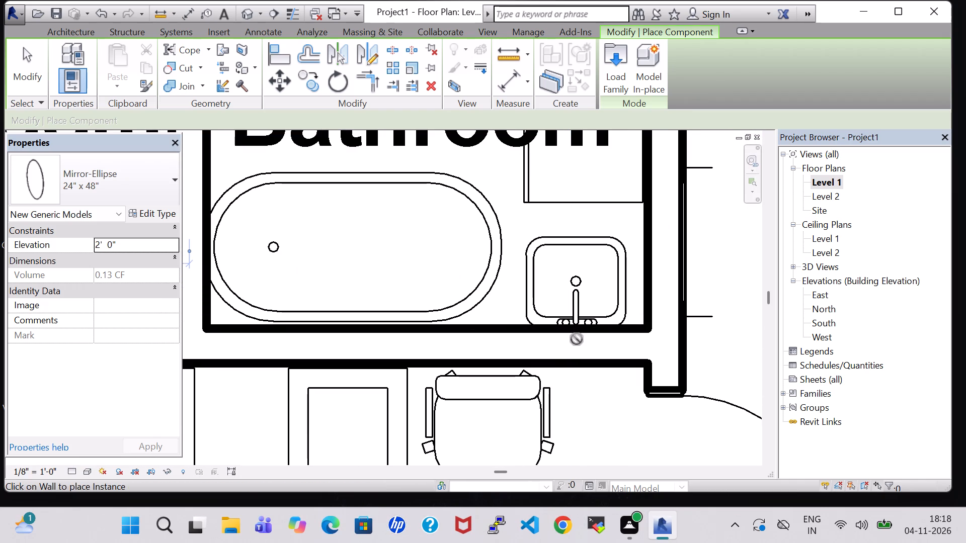
{"action": "left_click", "coordinate": [565, 331]}
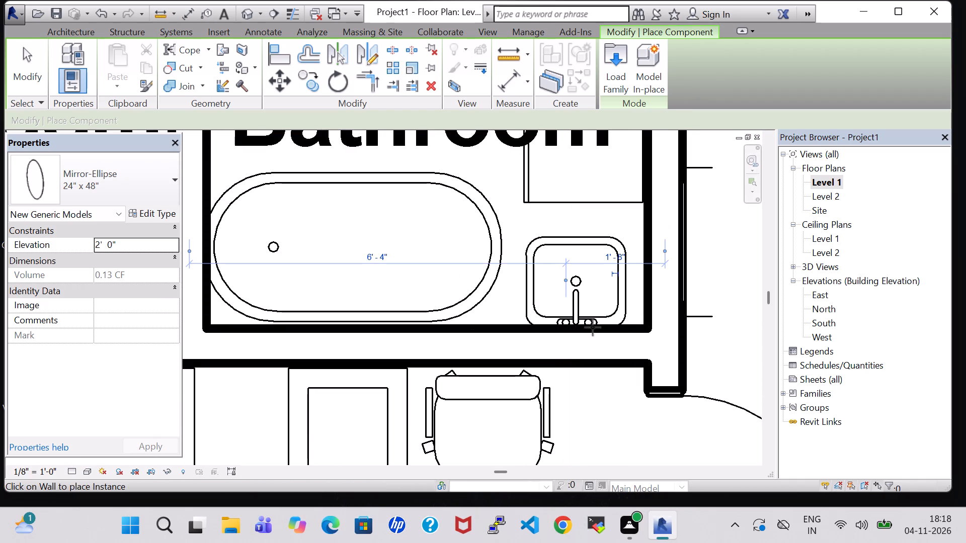
{"action": "key", "text": "Escape"}
{"action": "key", "text": "Escape"}
Return to the default 3D view to check the mirrors behind the bathroom sinks.
{"action": "left_click", "coordinate": [251, 14]}
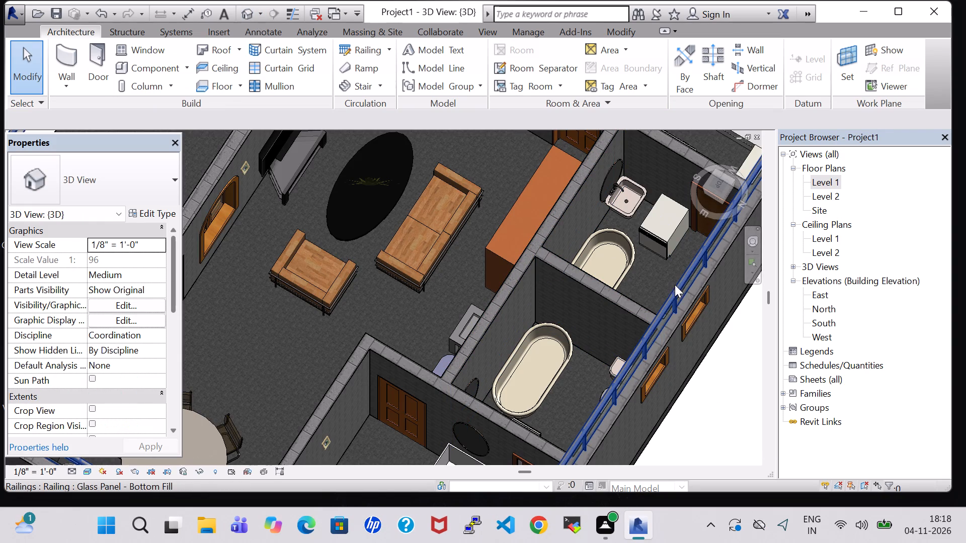
Raise the mirror in the west bathroom to an elevation of 3' 5" and nudge it slightly sideways to line up with the sink.
{"action": "middle_click_drag", "start_coordinate": [675, 285], "coordinate": [578, 234], "text": "shift"}
{"action": "scroll", "coordinate": [579, 270], "scroll_direction": "up", "scroll_amount": 4}
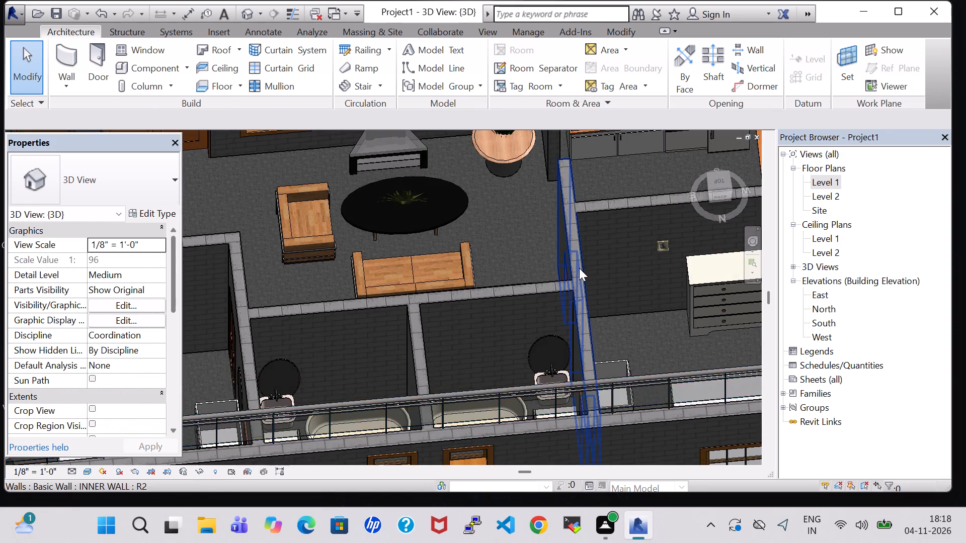
{"action": "middle_click_drag", "start_coordinate": [587, 237], "coordinate": [582, 160]}
{"action": "left_click", "coordinate": [522, 312]}
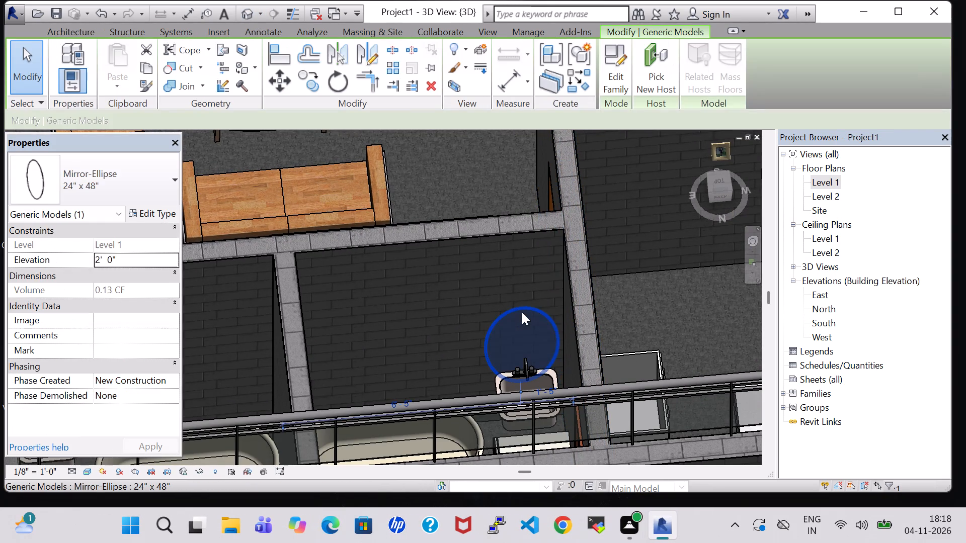
{"action": "key", "text": "Up"}
{"action": "key", "text": "Up"}
{"action": "key", "text": "Up"}
{"action": "key", "text": "Up"}
{"action": "key", "text": "Up"}
{"action": "key", "text": "Up"}
{"action": "key", "text": "Up"}
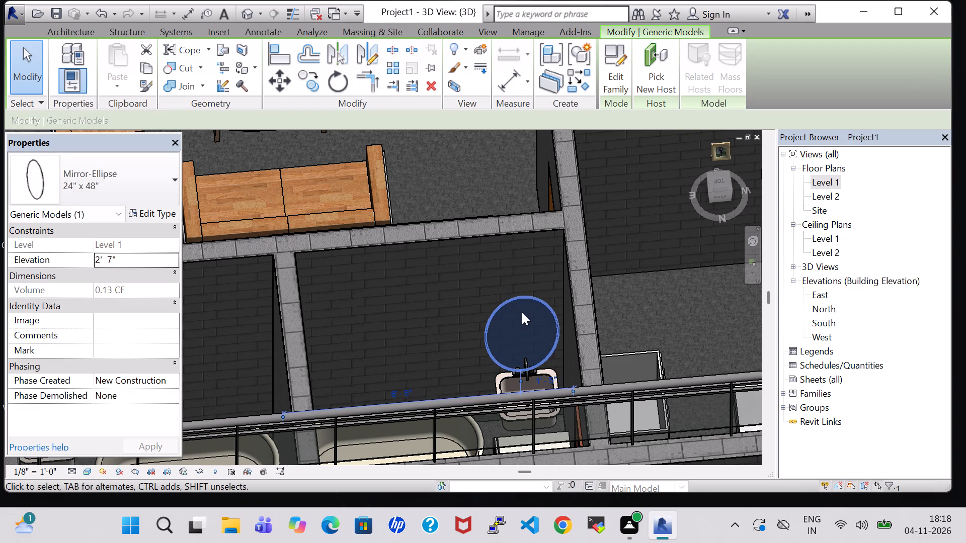
{"action": "key", "text": "Up"}
{"action": "key", "text": "Up"}
{"action": "key", "text": "Up"}
{"action": "key", "text": "Up"}
{"action": "key", "text": "Up"}
{"action": "key", "text": "Up"}
{"action": "key", "text": "Up"}
{"action": "key", "text": "Up"}
{"action": "key", "text": "Up"}
{"action": "key", "text": "Up"}
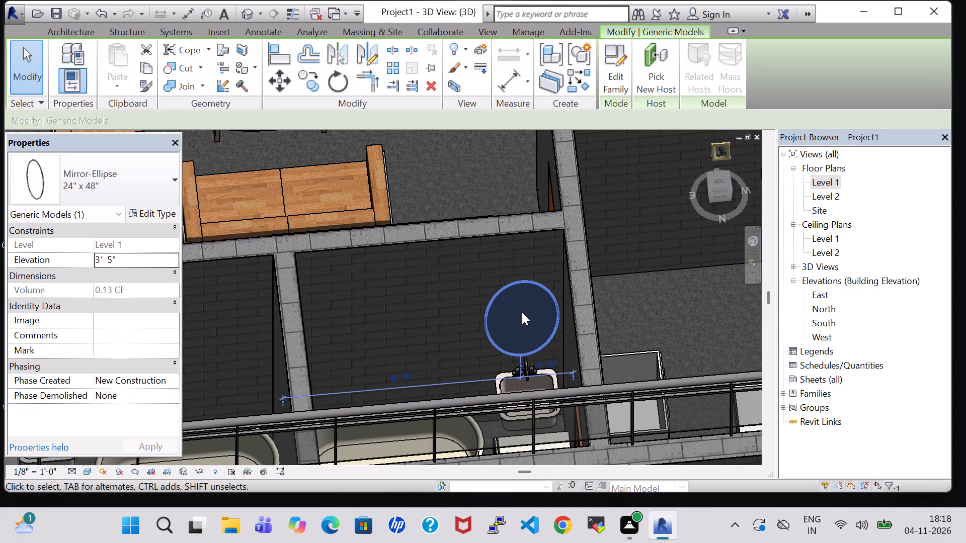
{"action": "key", "text": "Up"}
{"action": "key", "text": "Right"}
{"action": "key", "text": "Left"}
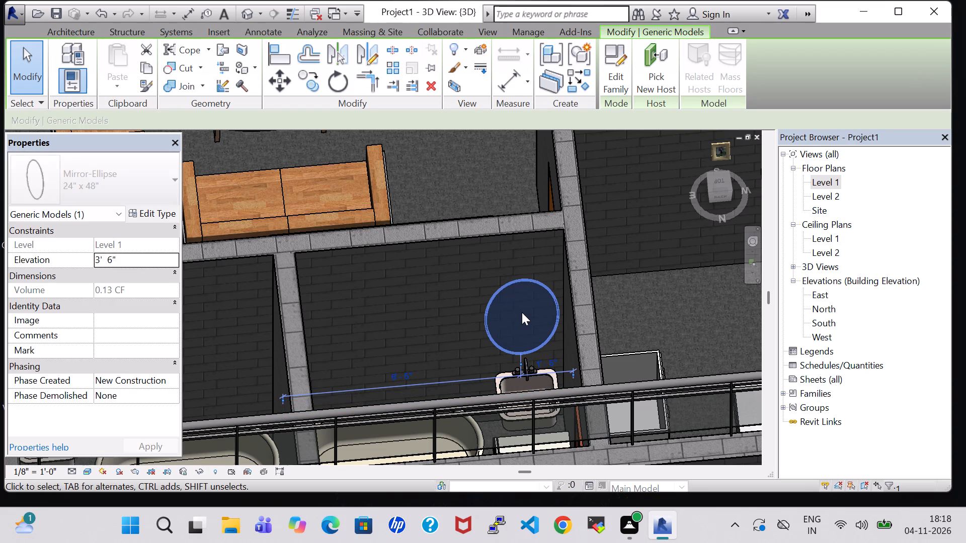
{"action": "key", "text": "Down"}
{"action": "key", "text": "Right"}
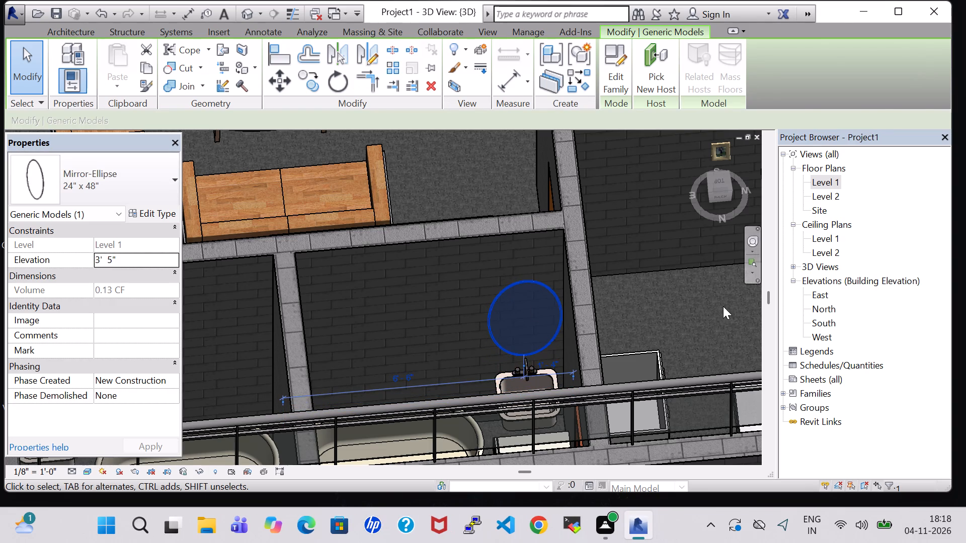
{"action": "left_click", "coordinate": [676, 300]}
Raise the mirror in the east bathroom to an elevation of 3' 11" and nudge it sideways to centre it above the sink.
{"action": "middle_click_drag", "start_coordinate": [657, 296], "coordinate": [961, 267]}
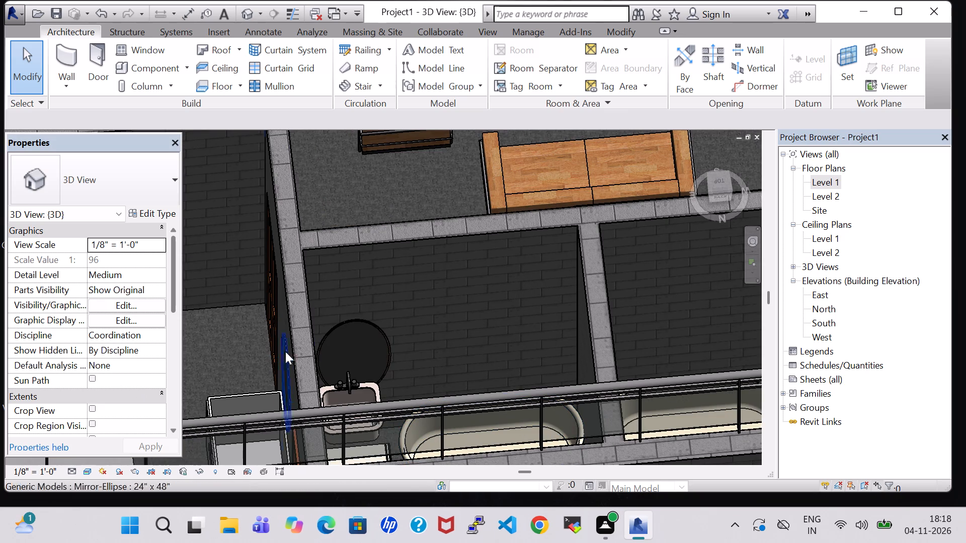
{"action": "left_click", "coordinate": [361, 324]}
{"action": "key", "text": "Up"}
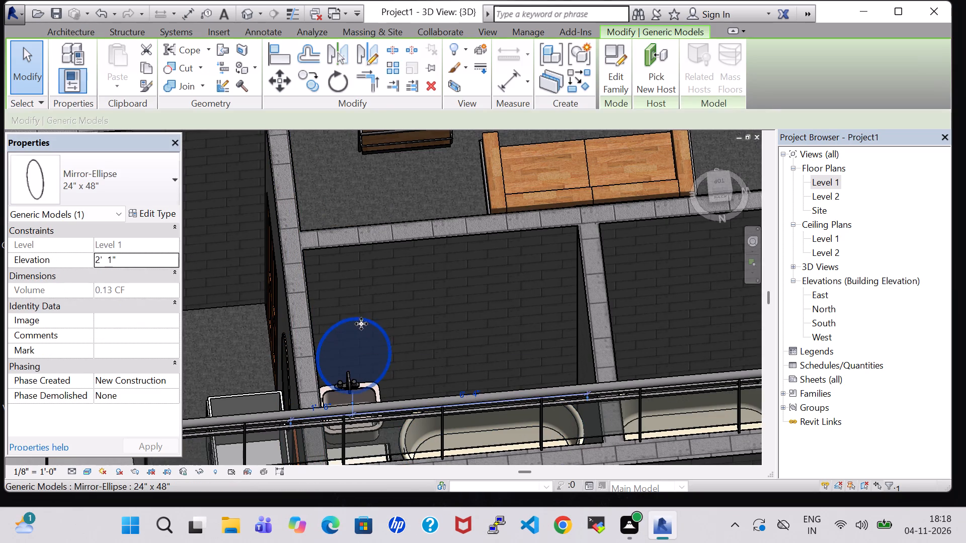
{"action": "key", "text": "Up"}
{"action": "key", "text": "Up"}
{"action": "key", "text": "Up"}
{"action": "key", "text": "Up"}
{"action": "key", "text": "Up"}
{"action": "key", "text": "Up"}
{"action": "key", "text": "Up"}
{"action": "key", "text": "Up"}
{"action": "key", "text": "Up"}
{"action": "key", "text": "Up"}
{"action": "key", "text": "Up"}
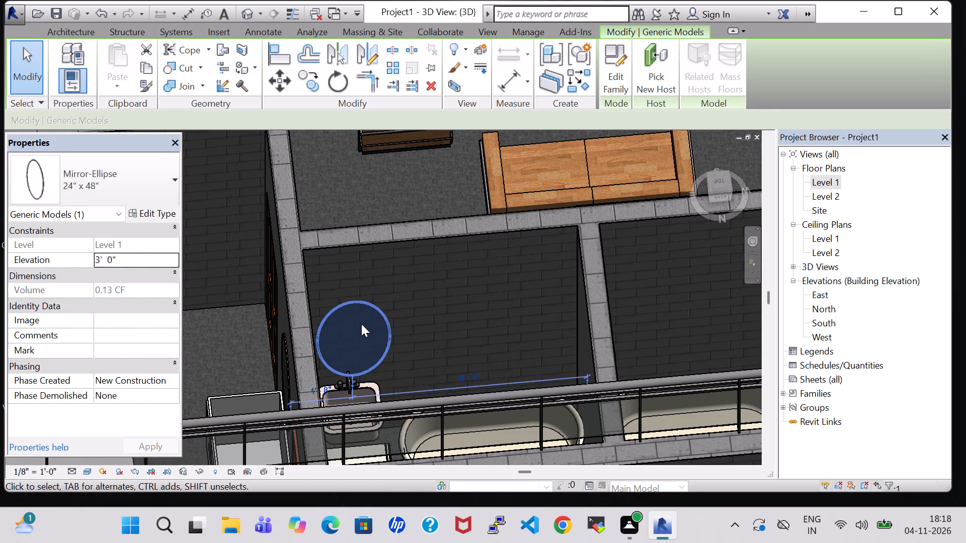
{"action": "key", "text": "Up"}
{"action": "key", "text": "Up"}
{"action": "key", "text": "Up"}
{"action": "key", "text": "Up"}
{"action": "key", "text": "Up"}
{"action": "key", "text": "Up"}
{"action": "key", "text": "Up"}
{"action": "key", "text": "Up"}
{"action": "key", "text": "Up"}
{"action": "key", "text": "Up"}
{"action": "key", "text": "Up"}
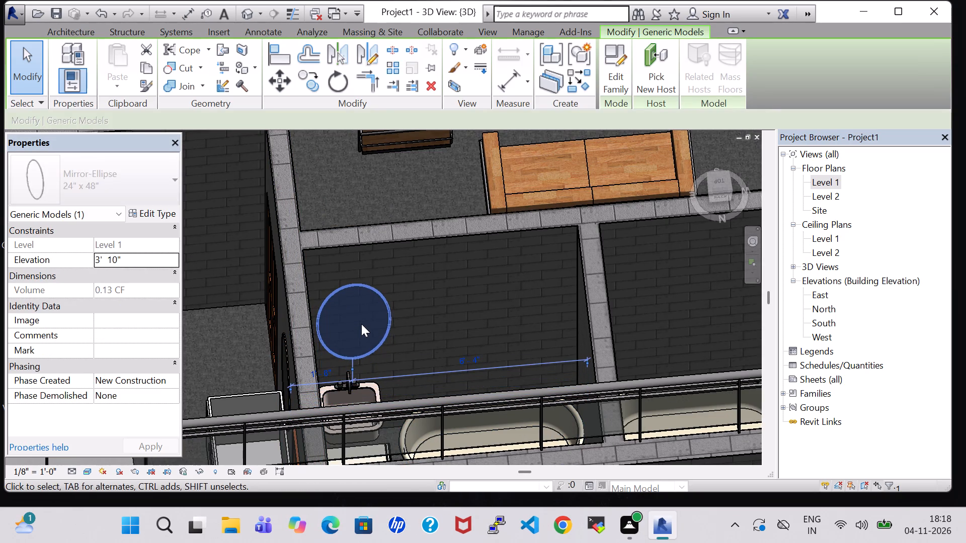
{"action": "key", "text": "Left"}
{"action": "key", "text": "Left"}
{"action": "key", "text": "Left"}
{"action": "key", "text": "Right"}
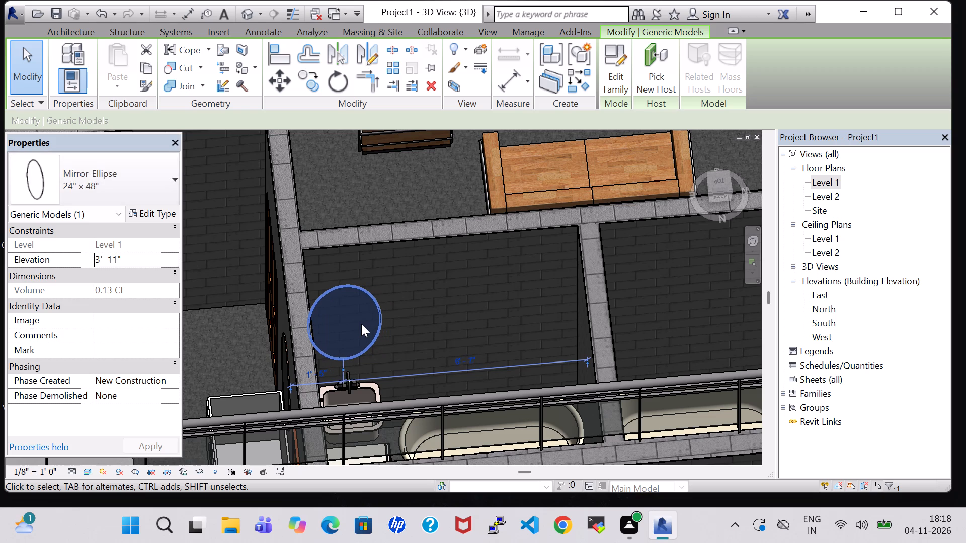
{"action": "middle_click_drag", "start_coordinate": [629, 306], "coordinate": [603, 308], "text": "shift"}
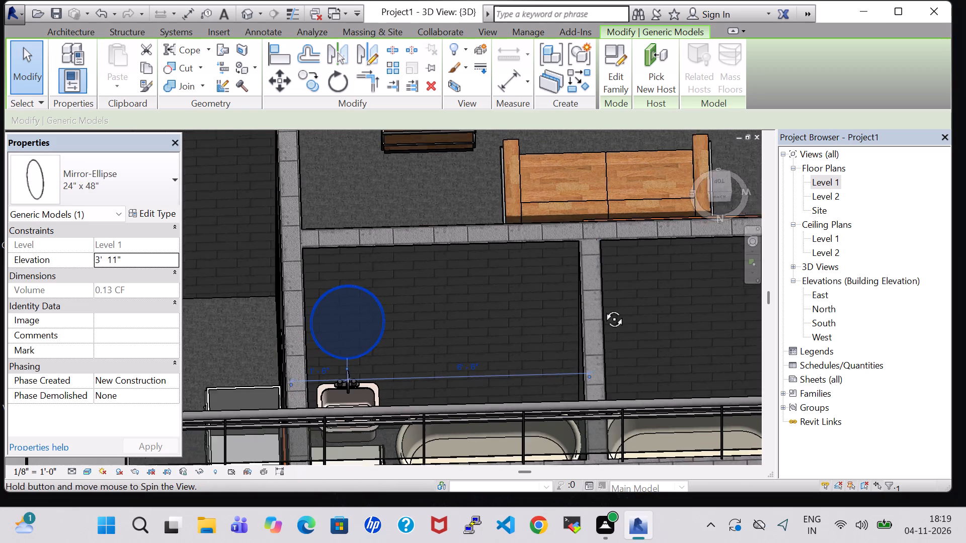
{"action": "middle_click_drag", "start_coordinate": [603, 308], "coordinate": [595, 307], "text": "shift"}
Open the Level 1 floor plan, deselect the mirror and examine the overall house layout.
{"action": "double_click", "coordinate": [817, 182]}
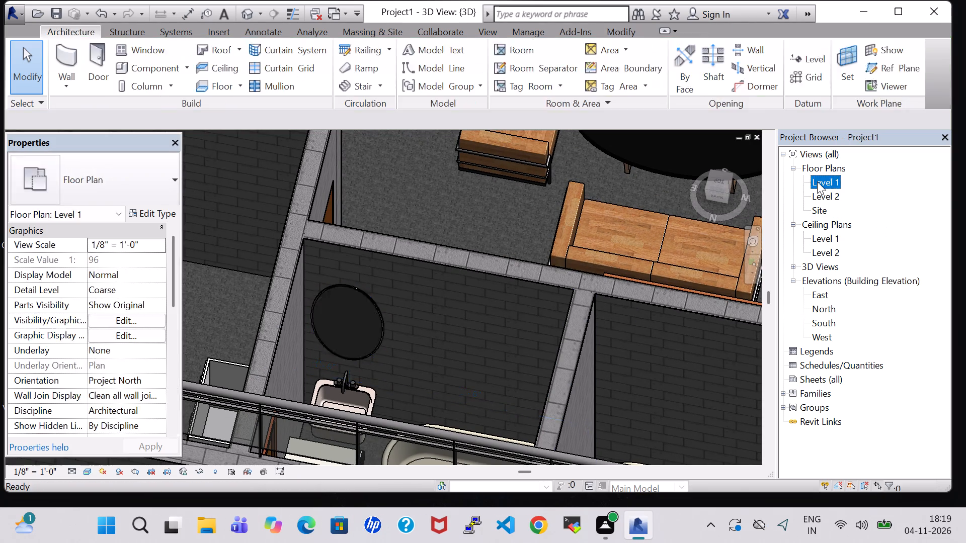
{"action": "scroll", "coordinate": [476, 271], "scroll_direction": "down", "scroll_amount": 8}
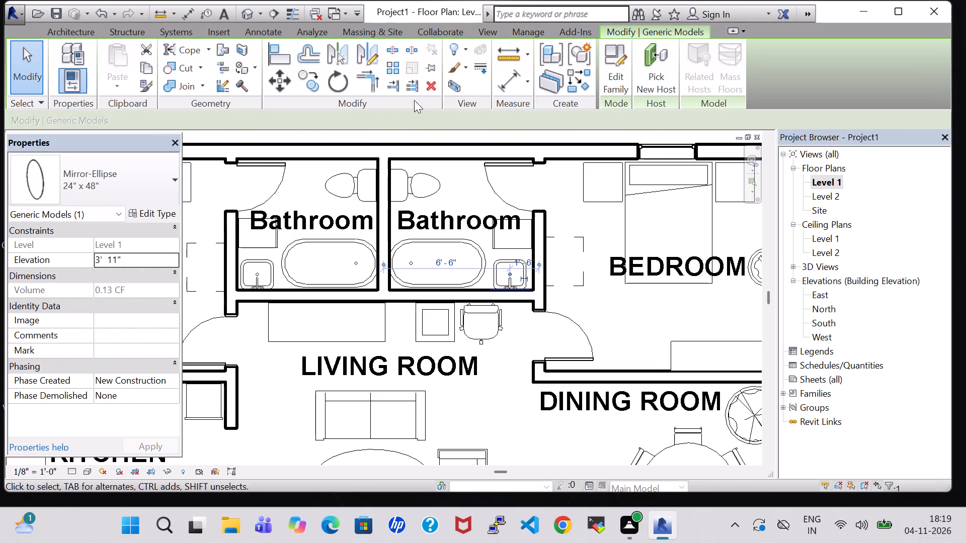
{"action": "scroll", "coordinate": [419, 190], "scroll_direction": "down", "scroll_amount": 3}
{"action": "left_click", "coordinate": [375, 144]}
{"action": "scroll", "coordinate": [375, 144], "scroll_direction": "down", "scroll_amount": 1}
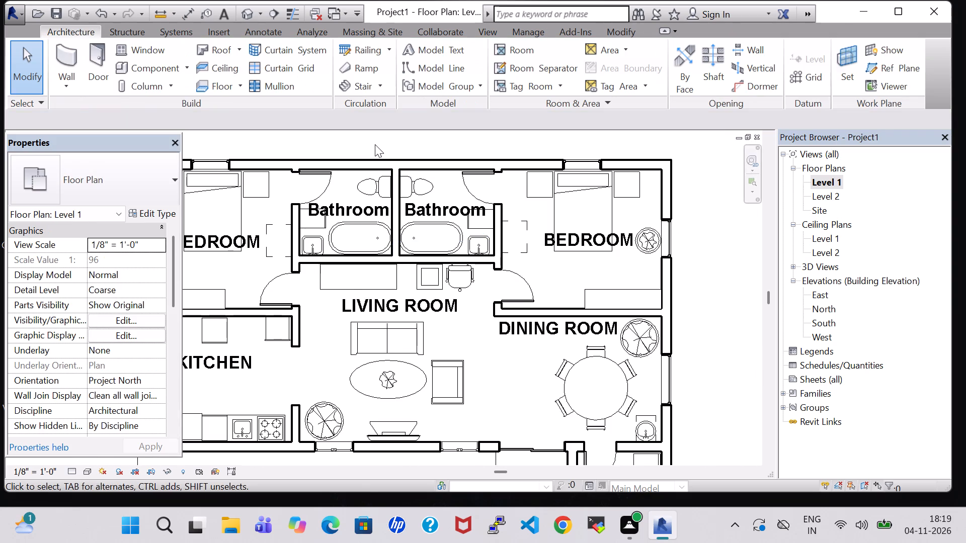
{"action": "scroll", "coordinate": [375, 144], "scroll_direction": "down", "scroll_amount": 1}
{"action": "middle_click_drag", "start_coordinate": [630, 285], "coordinate": [687, 282]}
{"action": "scroll", "coordinate": [685, 273], "scroll_direction": "down", "scroll_amount": 1}
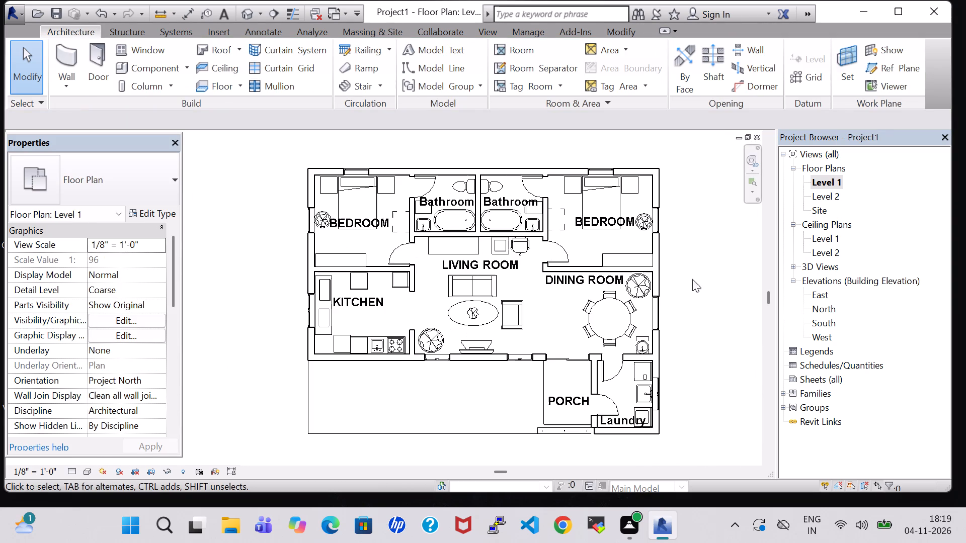
{"action": "middle_click_drag", "start_coordinate": [698, 283], "coordinate": [682, 280]}
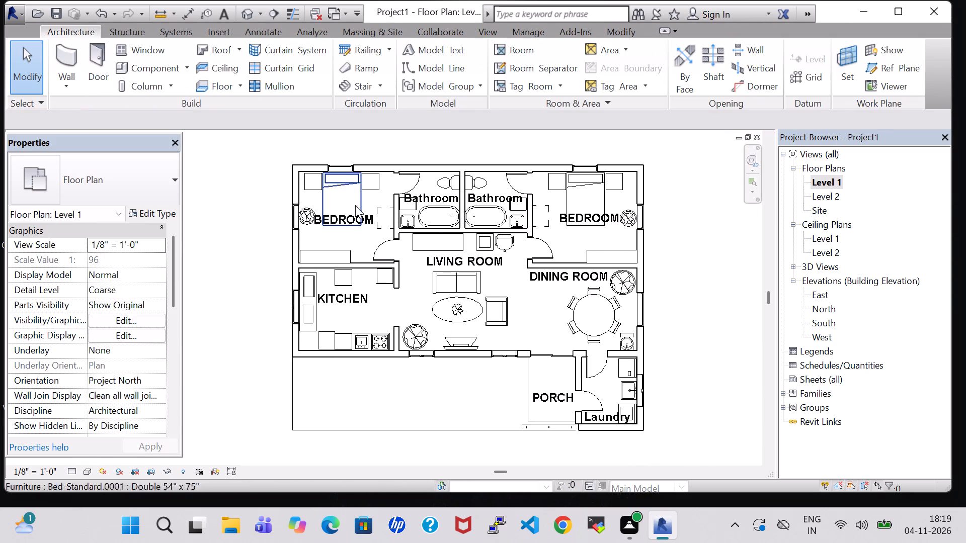
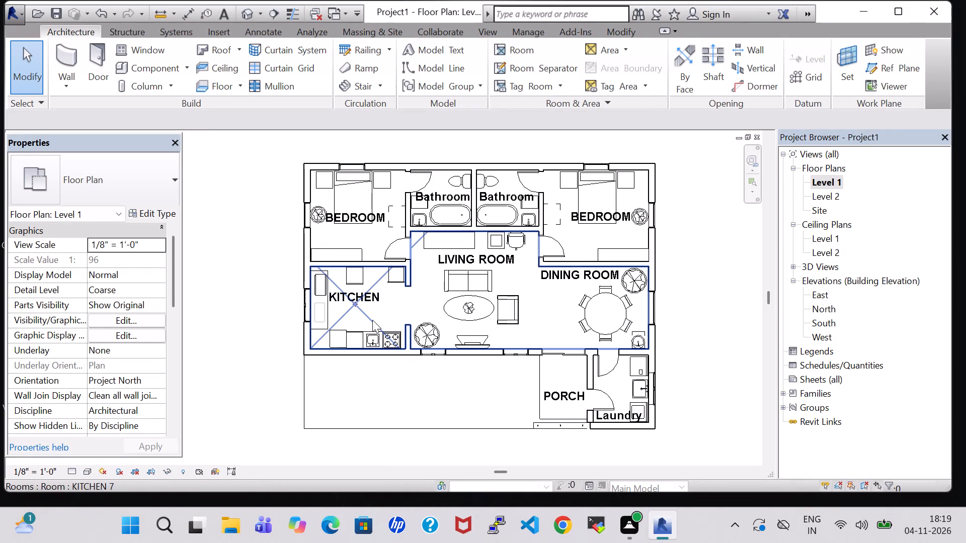
Examine the kitchen appliances and the kitchen, porch and laundry layout on the Level 1 floor plan.
{"action": "left_click", "coordinate": [393, 282]}
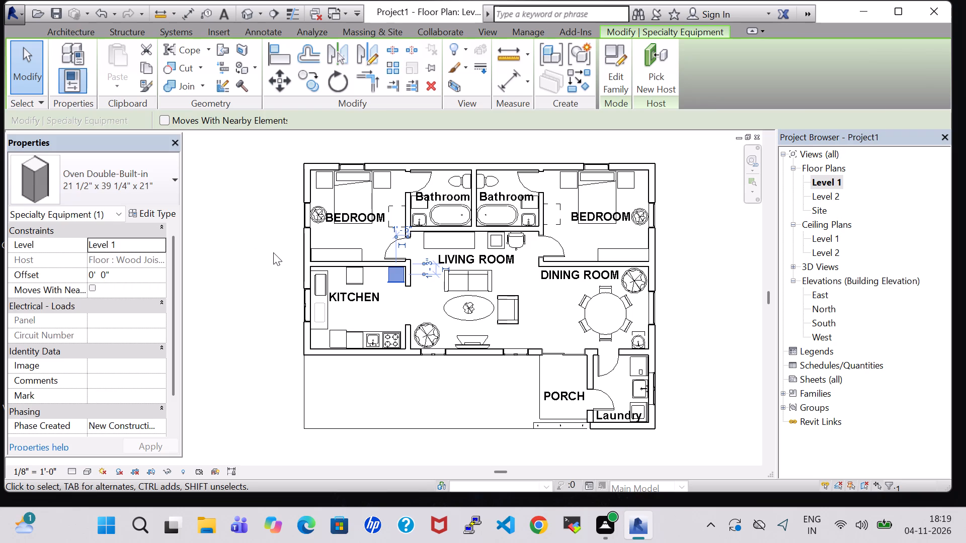
{"action": "left_click", "coordinate": [246, 246]}
{"action": "left_click", "coordinate": [359, 277]}
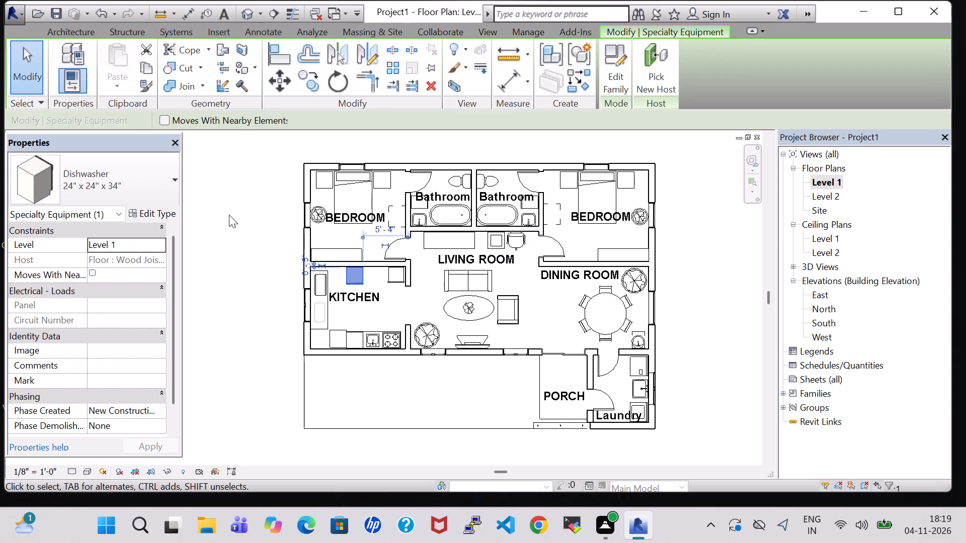
{"action": "left_click", "coordinate": [269, 284]}
{"action": "scroll", "coordinate": [269, 284], "scroll_direction": "up", "scroll_amount": 4}
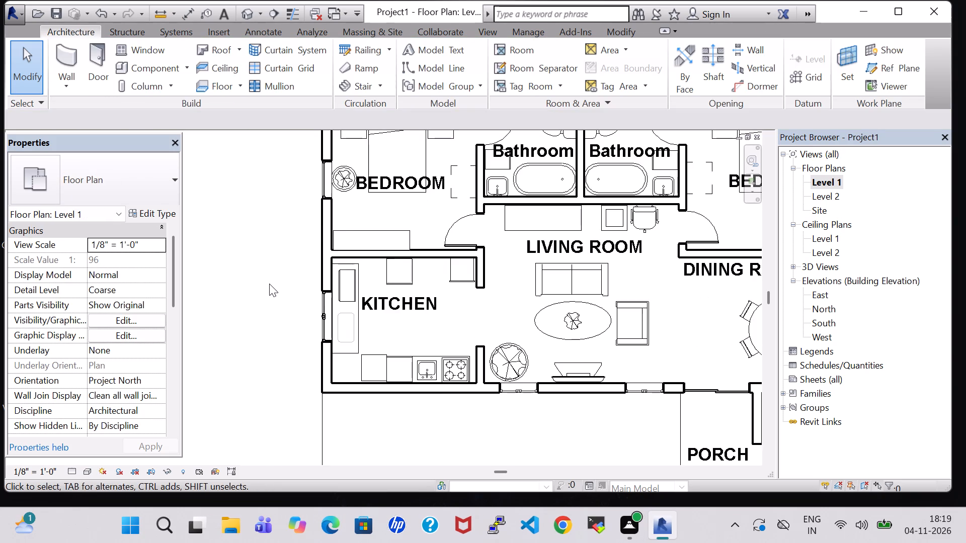
{"action": "middle_click_drag", "start_coordinate": [269, 284], "coordinate": [257, 282]}
{"action": "scroll", "coordinate": [265, 289], "scroll_direction": "down", "scroll_amount": 2}
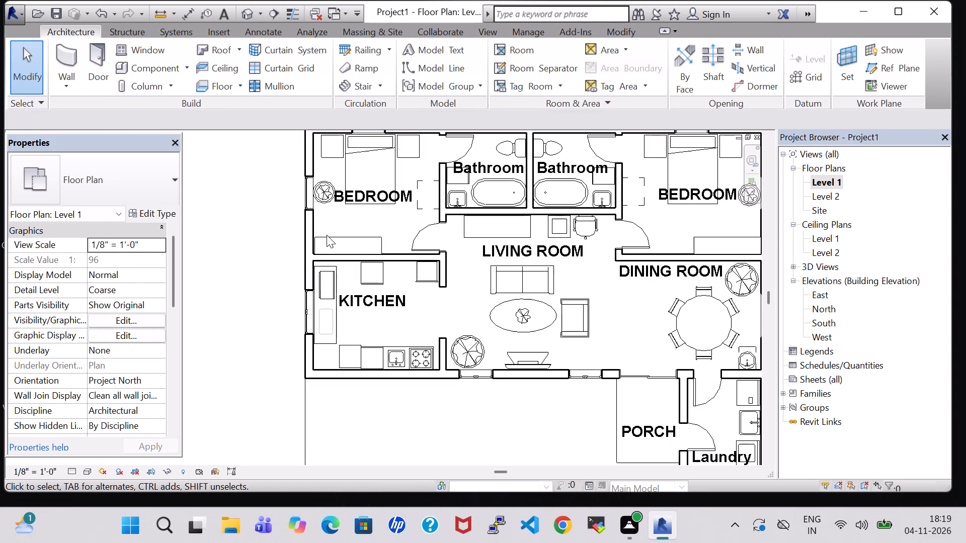
{"action": "middle_click_drag", "start_coordinate": [662, 411], "coordinate": [539, 367]}
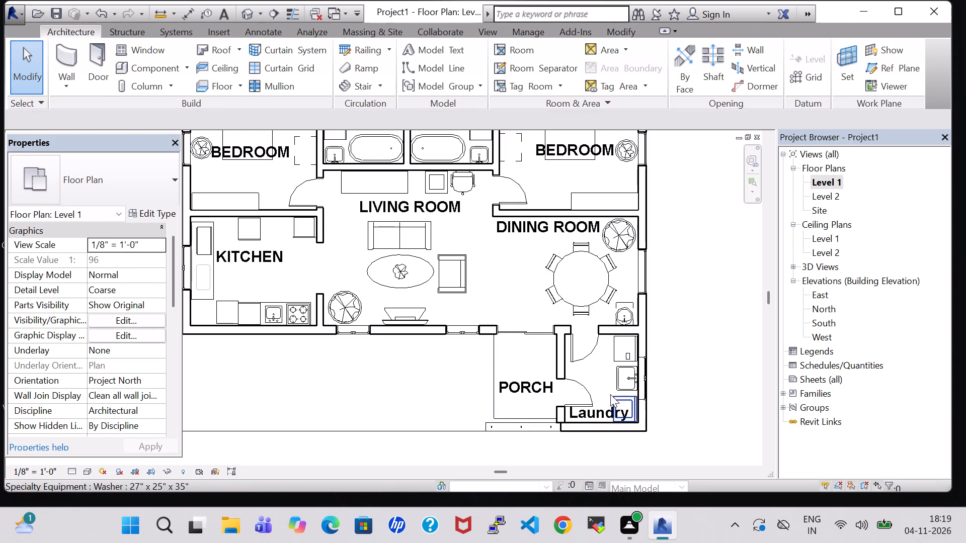
Switch to the default 3D view and show the two bathrooms from directly above, leaving component placement.
{"action": "left_click", "coordinate": [133, 67]}
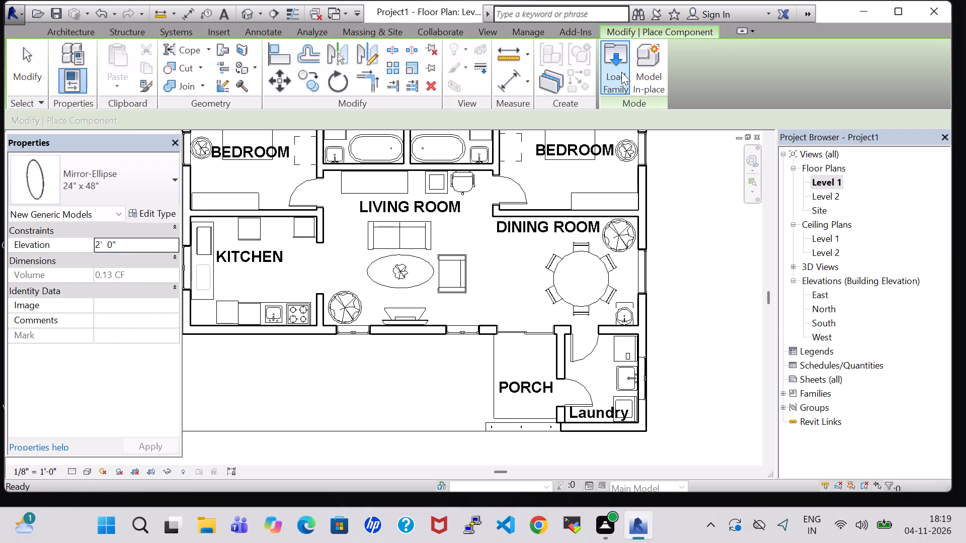
{"action": "left_click", "coordinate": [242, 11]}
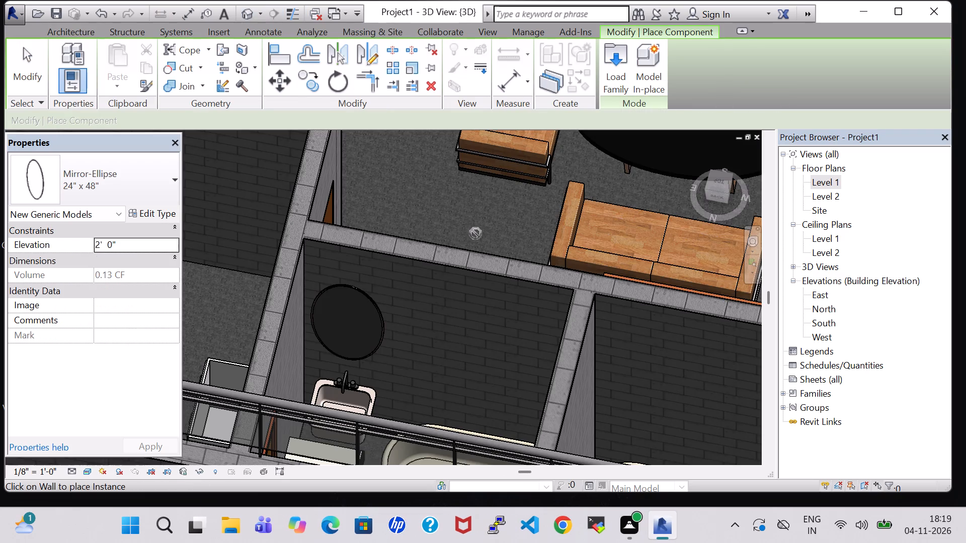
{"action": "scroll", "coordinate": [475, 235], "scroll_direction": "down", "scroll_amount": 3}
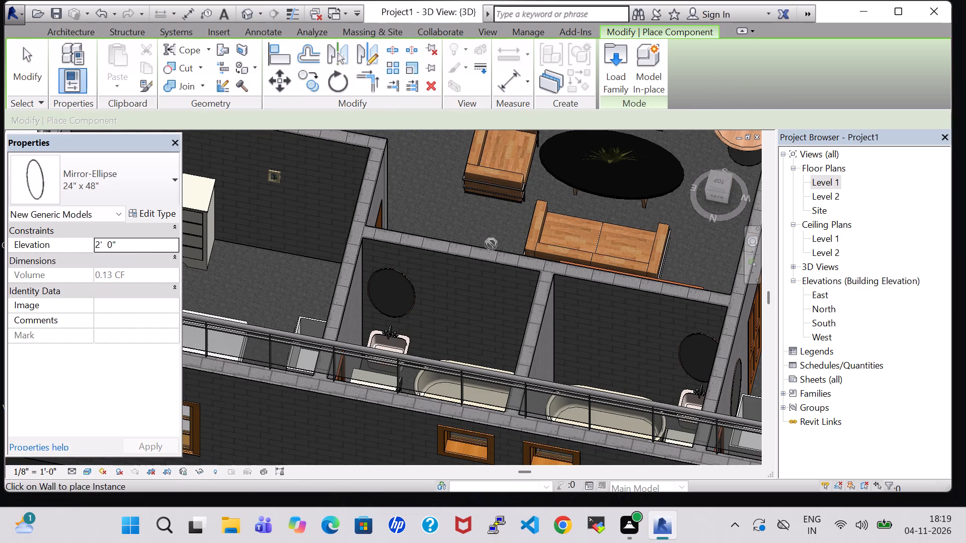
{"action": "middle_click_drag", "start_coordinate": [491, 244], "coordinate": [445, 370]}
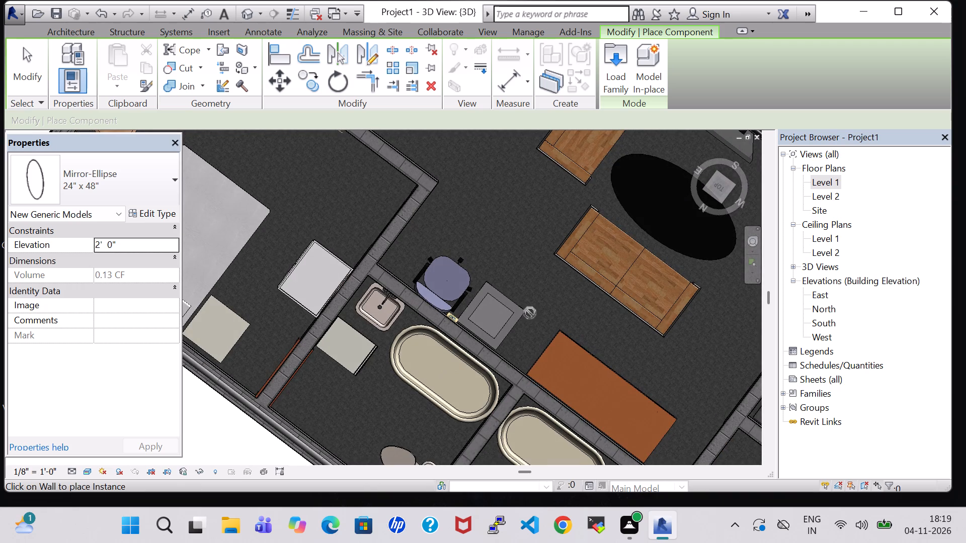
{"action": "middle_click_drag", "start_coordinate": [533, 312], "coordinate": [537, 267]}
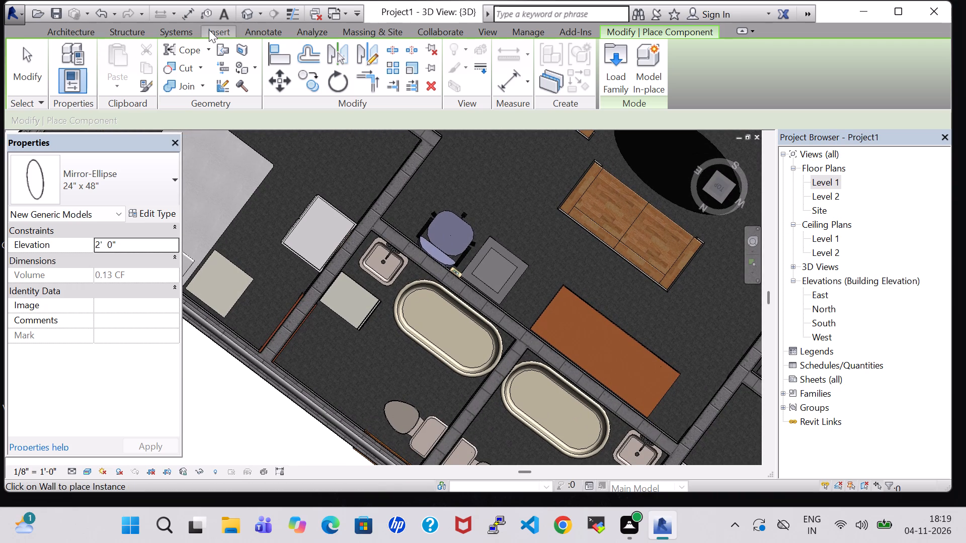
{"action": "left_click", "coordinate": [77, 29]}
{"action": "left_click", "coordinate": [156, 65]}
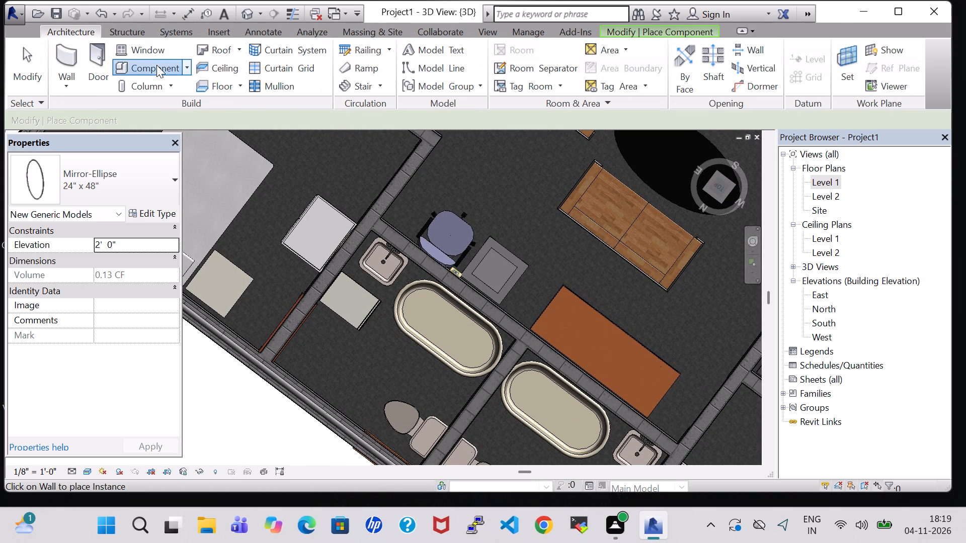
{"action": "scroll", "coordinate": [448, 212], "scroll_direction": "down", "scroll_amount": 1}
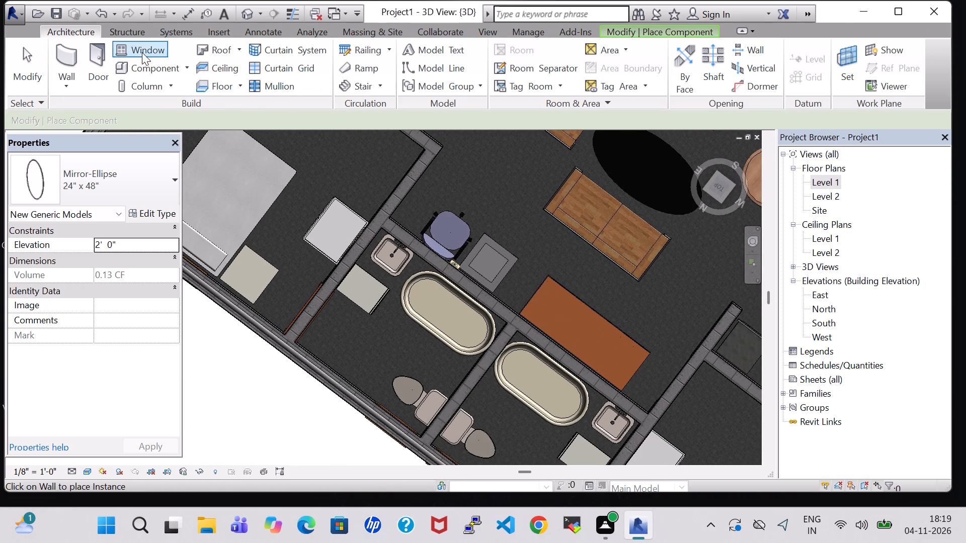
{"action": "left_click", "coordinate": [167, 72]}
{"action": "key", "text": "Escape"}
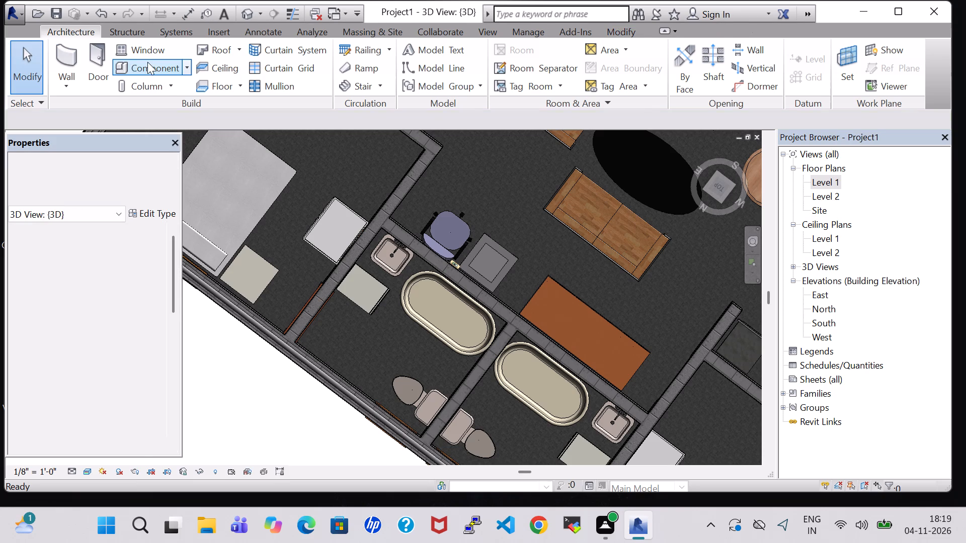
Load the Floor Drain - Round family from the Drains folder of the US Imperial library's Plumbing MEP fixtures.
{"action": "left_click", "coordinate": [147, 62]}
{"action": "left_click", "coordinate": [617, 78]}
{"action": "scroll", "coordinate": [484, 255], "scroll_direction": "down", "scroll_amount": 2}
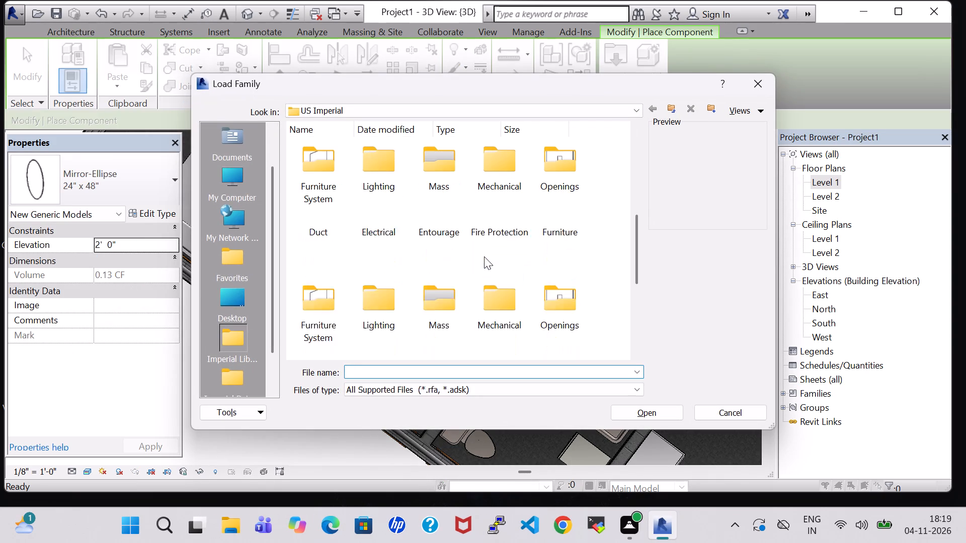
{"action": "double_click", "coordinate": [446, 253]}
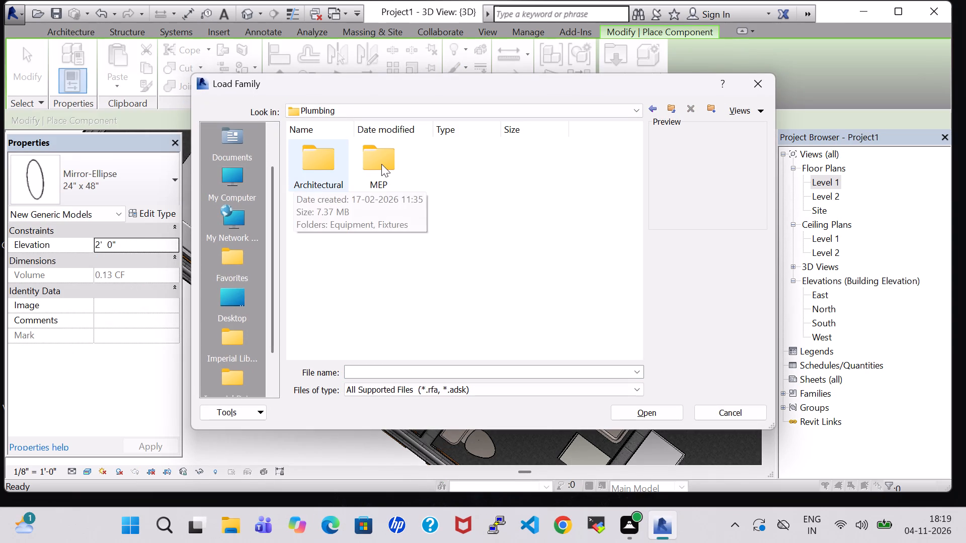
{"action": "double_click", "coordinate": [382, 164]}
{"action": "double_click", "coordinate": [373, 168]}
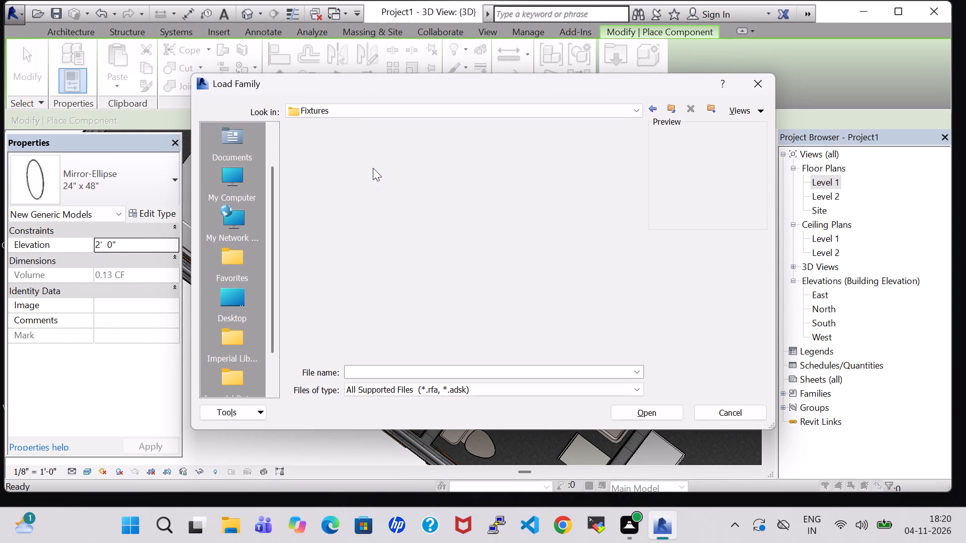
{"action": "double_click", "coordinate": [497, 164]}
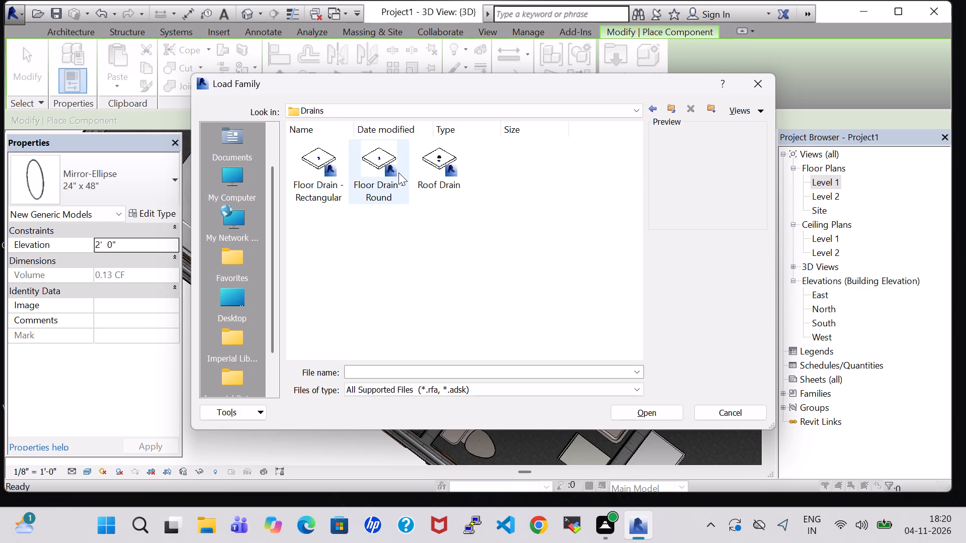
{"action": "left_click", "coordinate": [381, 175]}
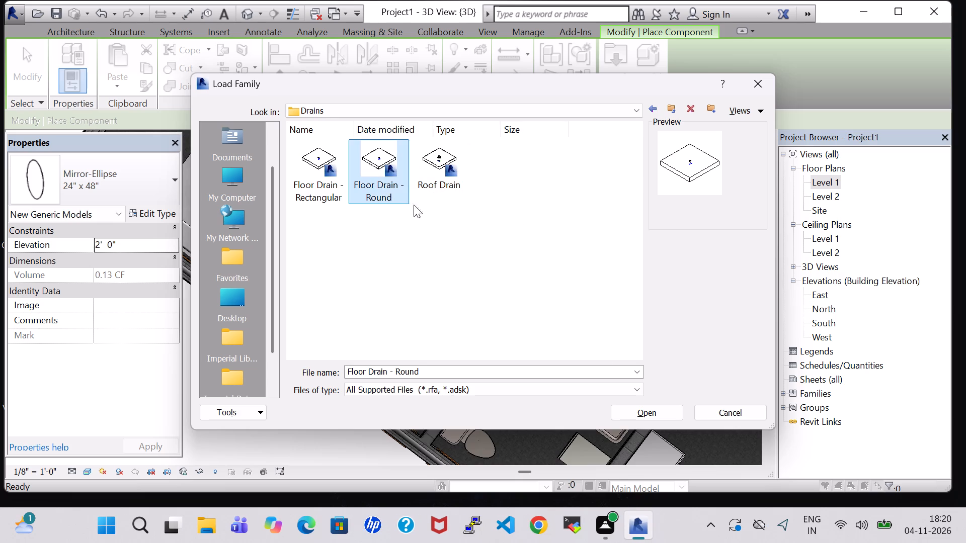
{"action": "left_click", "coordinate": [645, 414]}
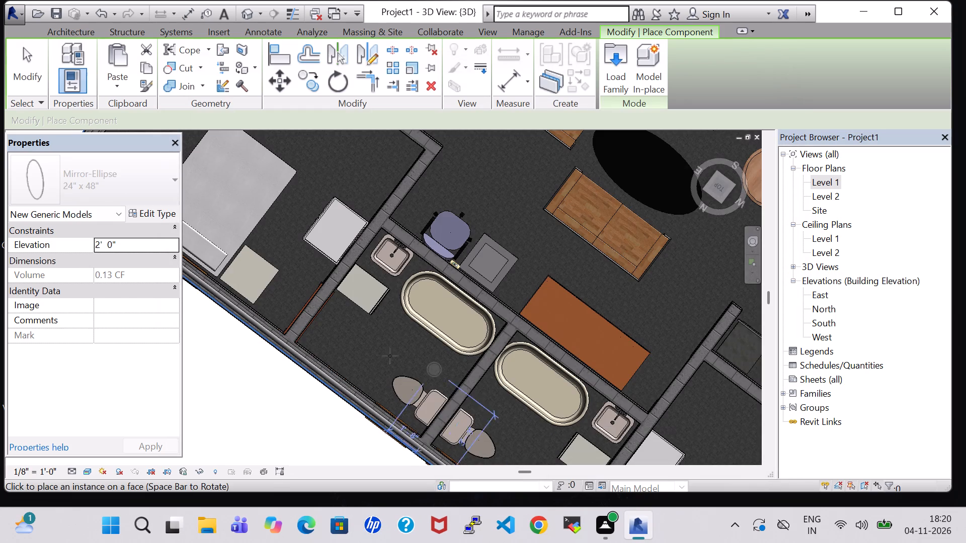
Place a 5" Strainer - 2" Drain round floor drain on the Level 1 work plane between bathtub and toilet in each bathroom.
{"action": "scroll", "coordinate": [367, 352], "scroll_direction": "up", "scroll_amount": 5}
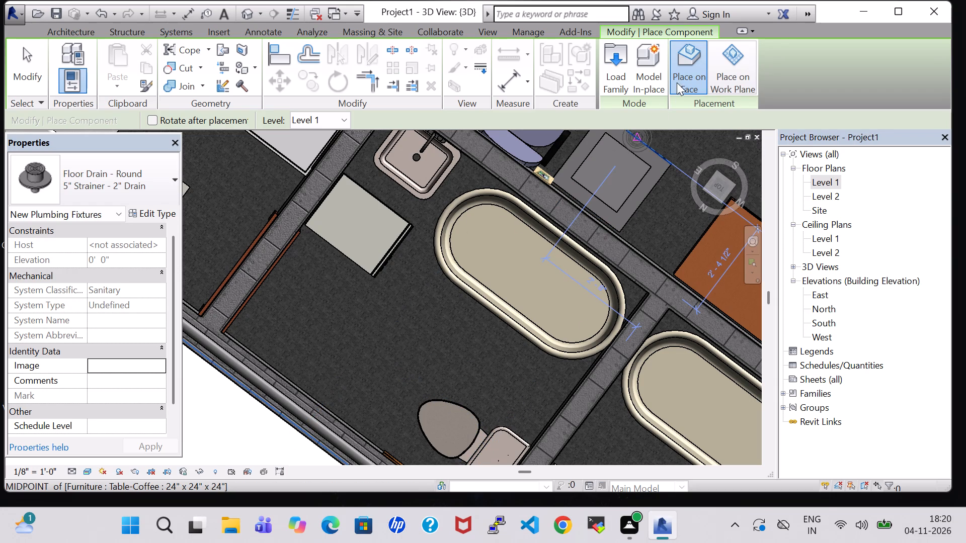
{"action": "left_click", "coordinate": [727, 64]}
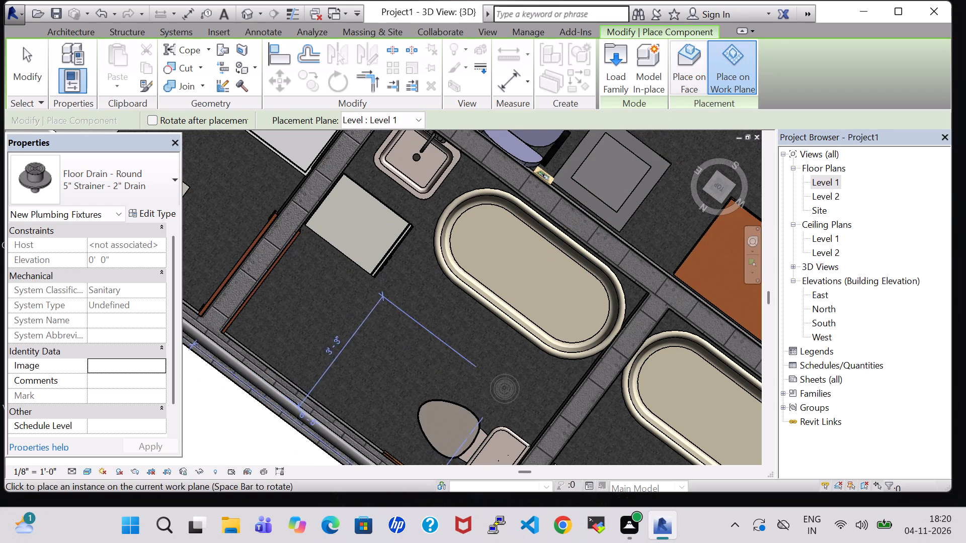
{"action": "left_click", "coordinate": [534, 383]}
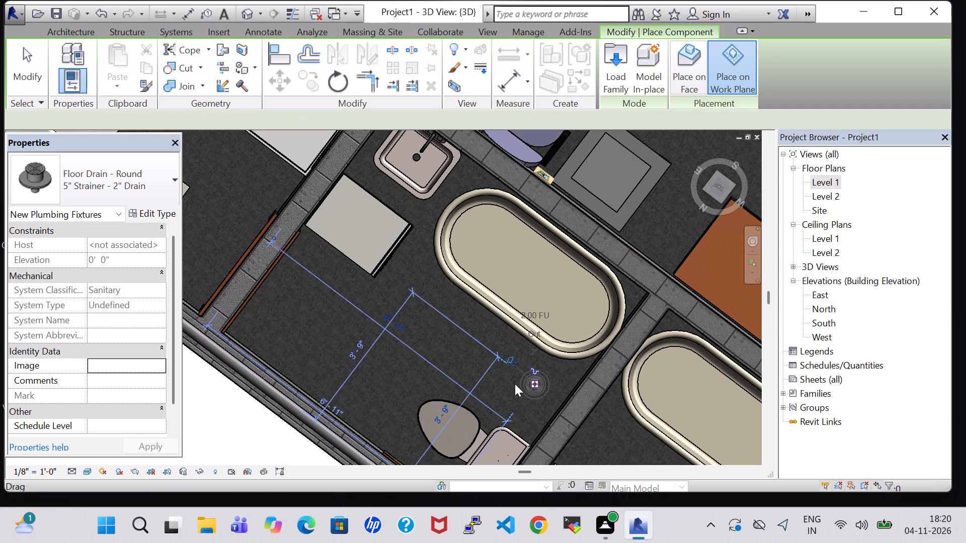
{"action": "middle_click_drag", "start_coordinate": [377, 349], "coordinate": [423, 401]}
{"action": "scroll", "coordinate": [423, 401], "scroll_direction": "down", "scroll_amount": 4}
{"action": "middle_click_drag", "start_coordinate": [425, 375], "coordinate": [411, 365]}
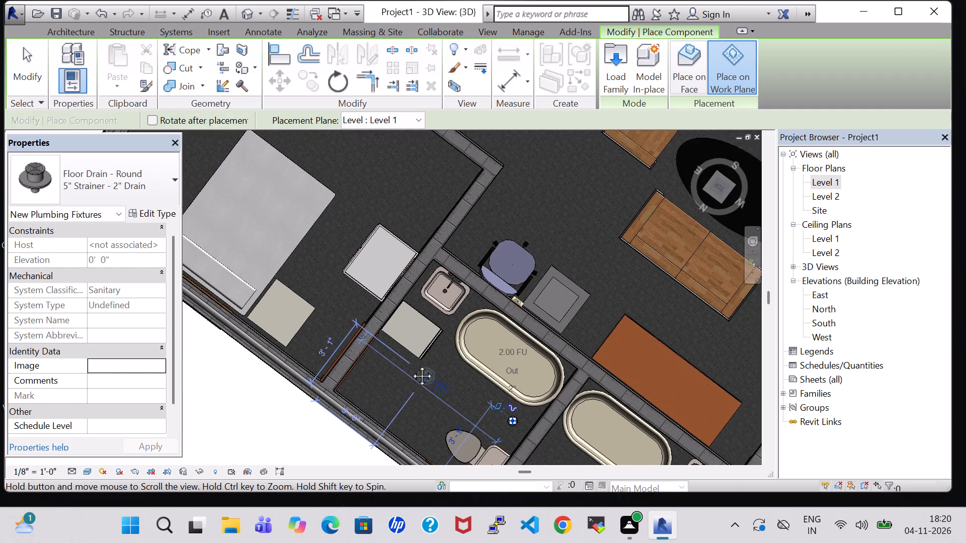
{"action": "middle_click_drag", "start_coordinate": [411, 365], "coordinate": [345, 281]}
{"action": "scroll", "coordinate": [504, 409], "scroll_direction": "up", "scroll_amount": 3}
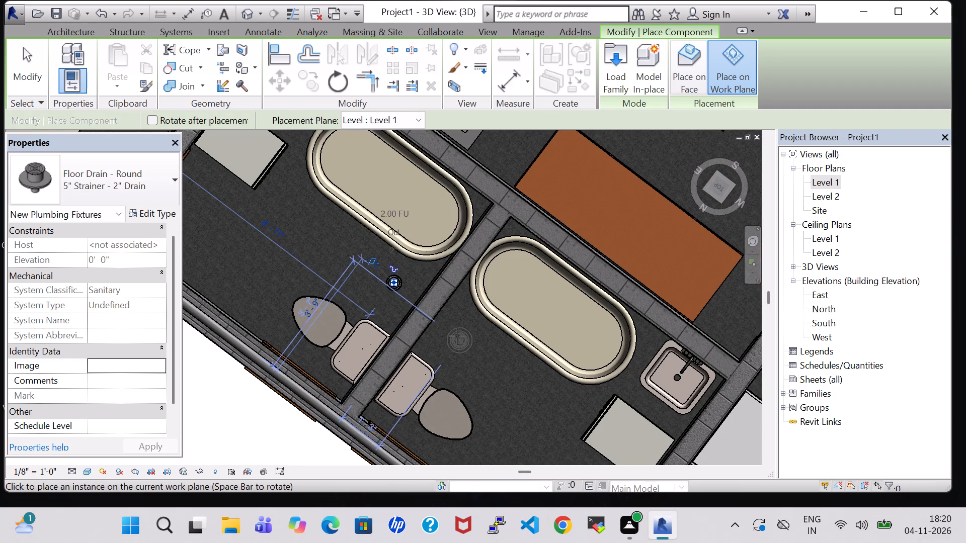
{"action": "left_click", "coordinate": [457, 334]}
{"action": "scroll", "coordinate": [516, 404], "scroll_direction": "down", "scroll_amount": 2}
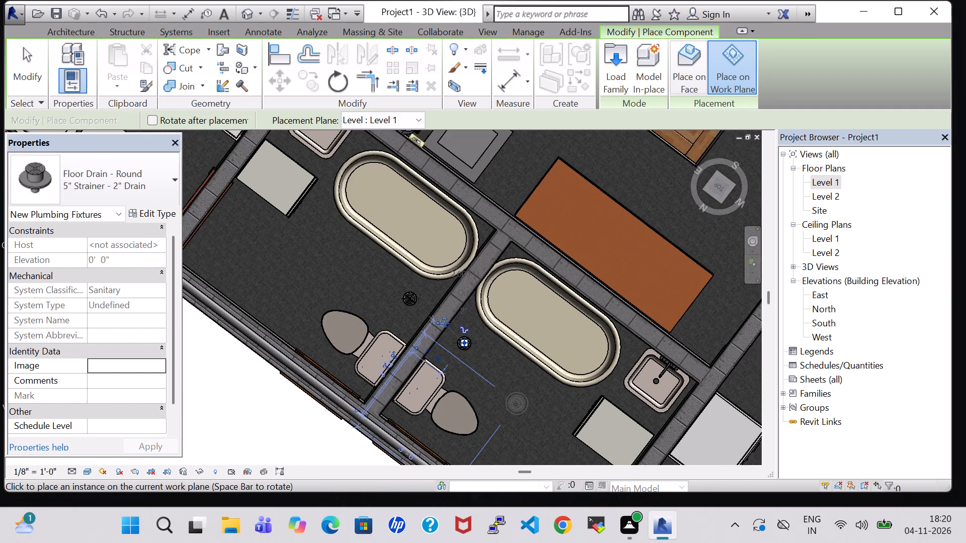
{"action": "key", "text": "Escape"}
{"action": "key", "text": "Escape"}
Place another round floor drain, 5" Strainer - 2" Drain, on the laundry floor face beside the washer.
{"action": "middle_click_drag", "start_coordinate": [515, 404], "coordinate": [481, 384]}
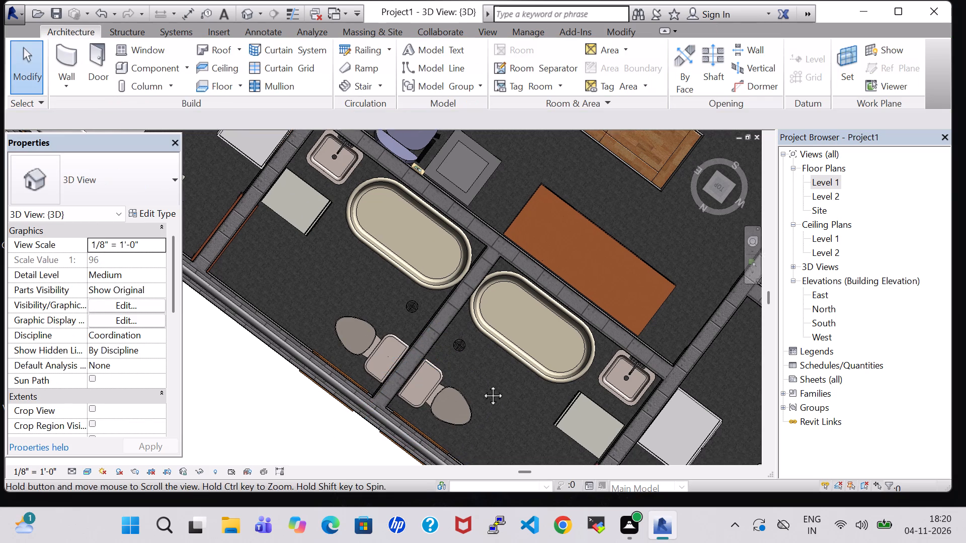
{"action": "middle_click_drag", "start_coordinate": [481, 384], "coordinate": [254, 309]}
{"action": "scroll", "coordinate": [497, 332], "scroll_direction": "down", "scroll_amount": 4}
{"action": "left_click", "coordinate": [139, 61]}
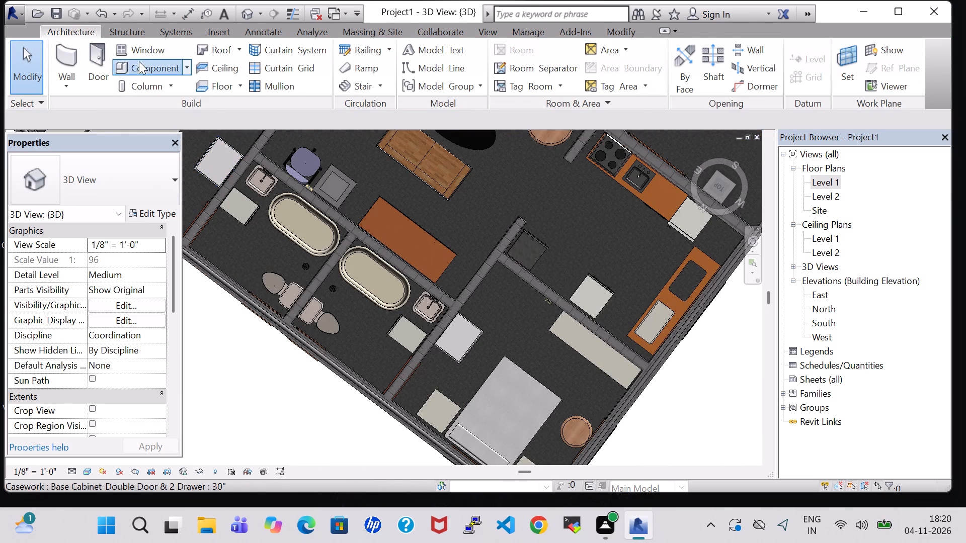
{"action": "middle_click_drag", "start_coordinate": [605, 214], "coordinate": [484, 345]}
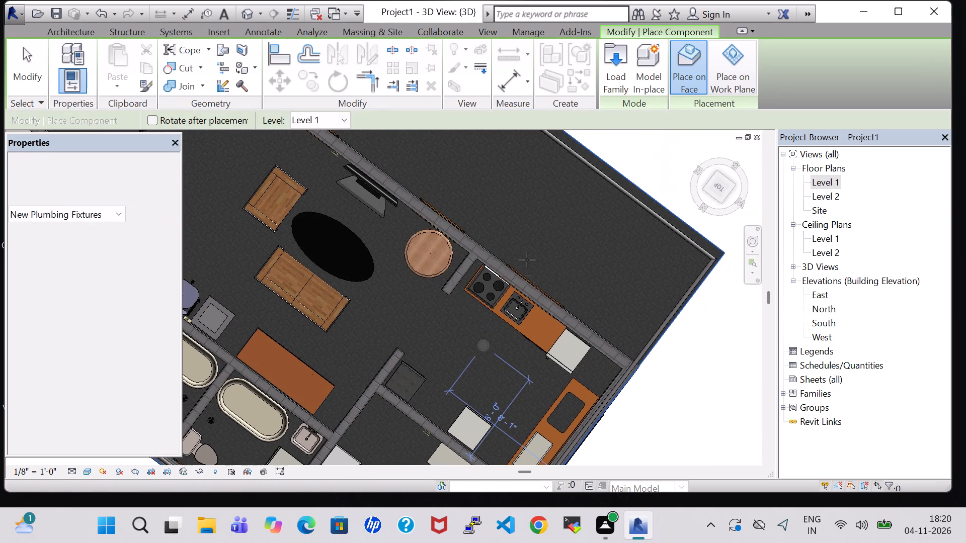
{"action": "middle_click_drag", "start_coordinate": [525, 258], "coordinate": [658, 442]}
{"action": "middle_click_drag", "start_coordinate": [425, 201], "coordinate": [459, 231]}
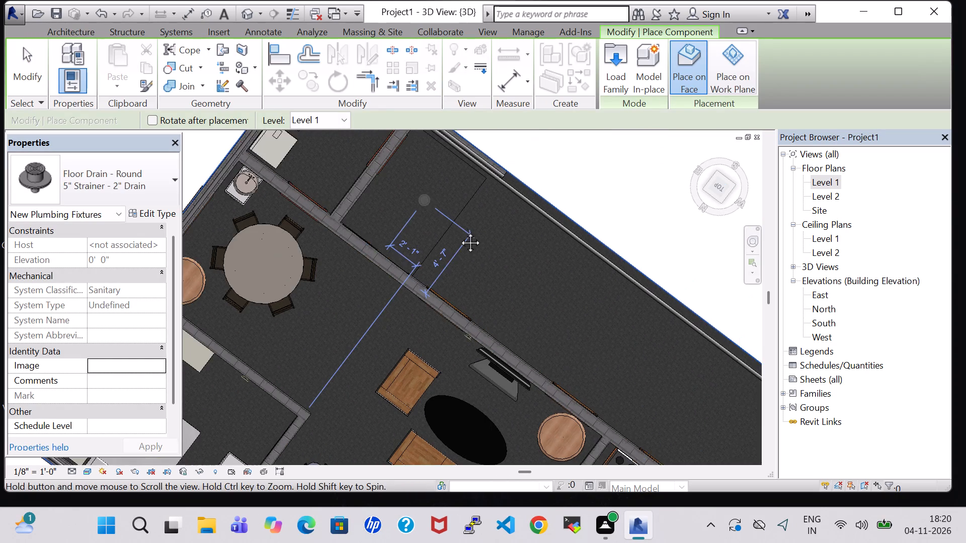
{"action": "middle_click_drag", "start_coordinate": [459, 231], "coordinate": [496, 294]}
{"action": "scroll", "coordinate": [385, 218], "scroll_direction": "up", "scroll_amount": 9}
{"action": "middle_click_drag", "start_coordinate": [444, 180], "coordinate": [444, 184]}
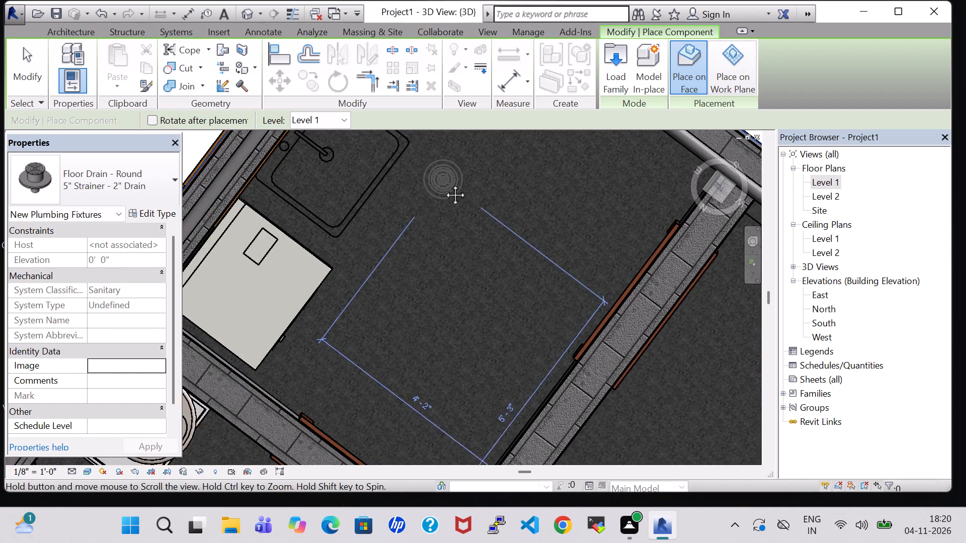
{"action": "middle_click_drag", "start_coordinate": [444, 184], "coordinate": [409, 274]}
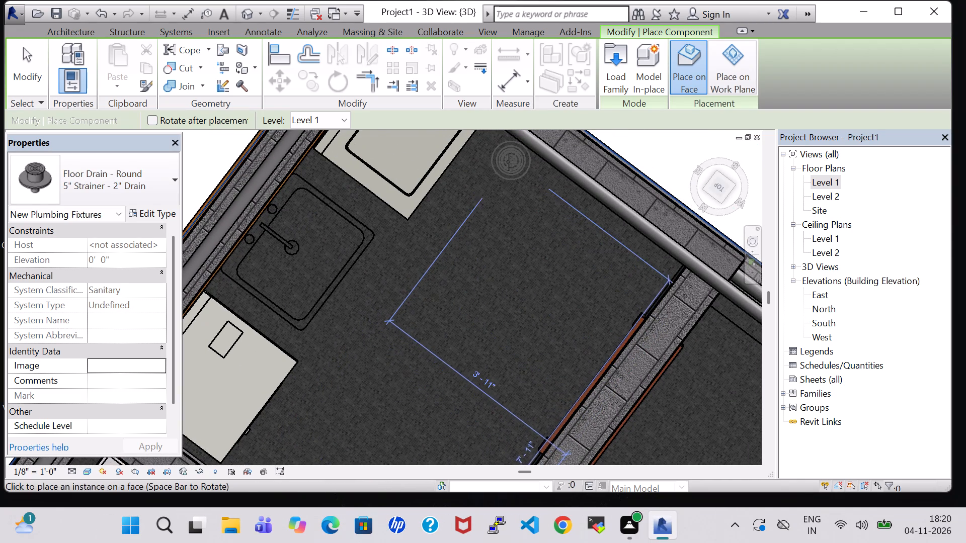
{"action": "left_click", "coordinate": [508, 166]}
{"action": "scroll", "coordinate": [518, 275], "scroll_direction": "down", "scroll_amount": 2}
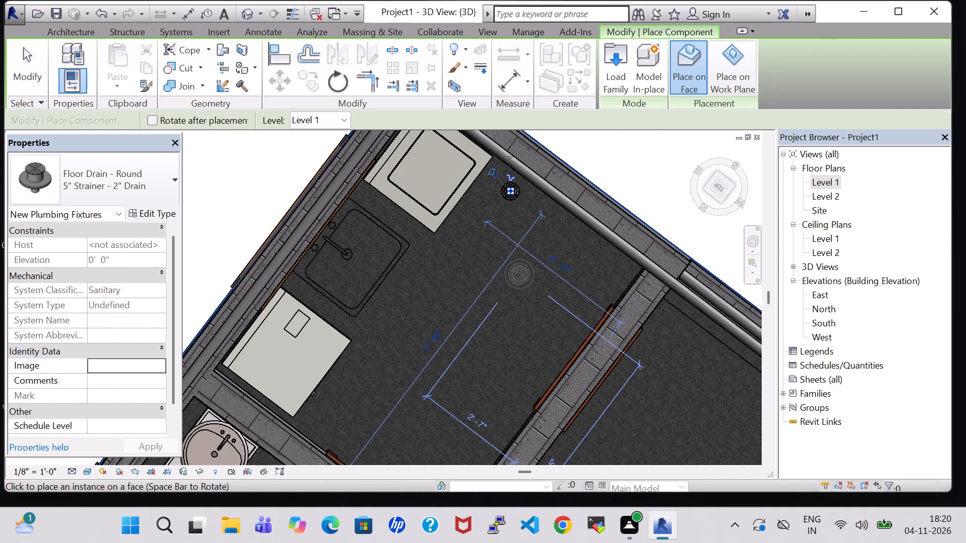
{"action": "key", "text": "Escape"}
{"action": "key", "text": "Escape"}
{"action": "key", "text": "Escape"}
{"action": "key", "text": "Escape"}
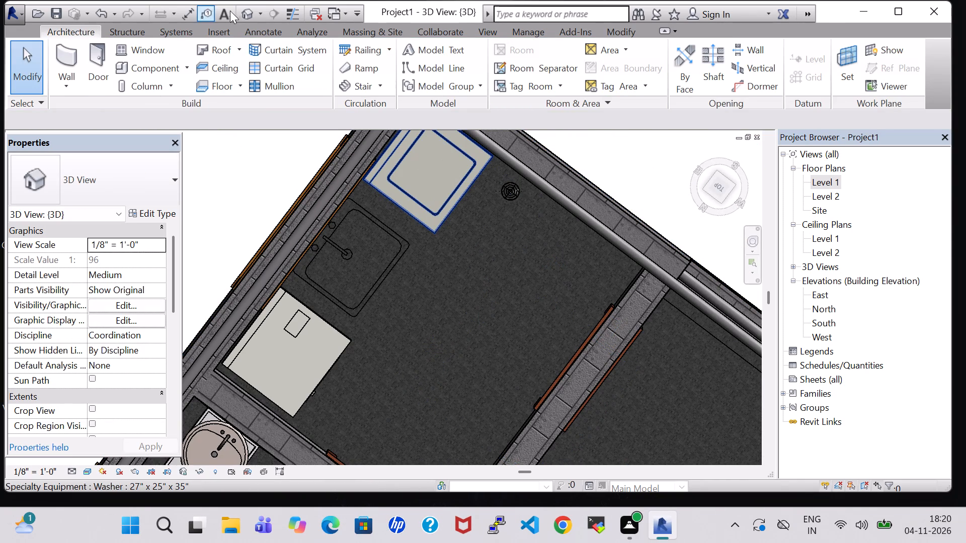
Return to the Level 1 floor plan.
{"action": "left_click", "coordinate": [240, 11]}
{"action": "left_click", "coordinate": [243, 15]}
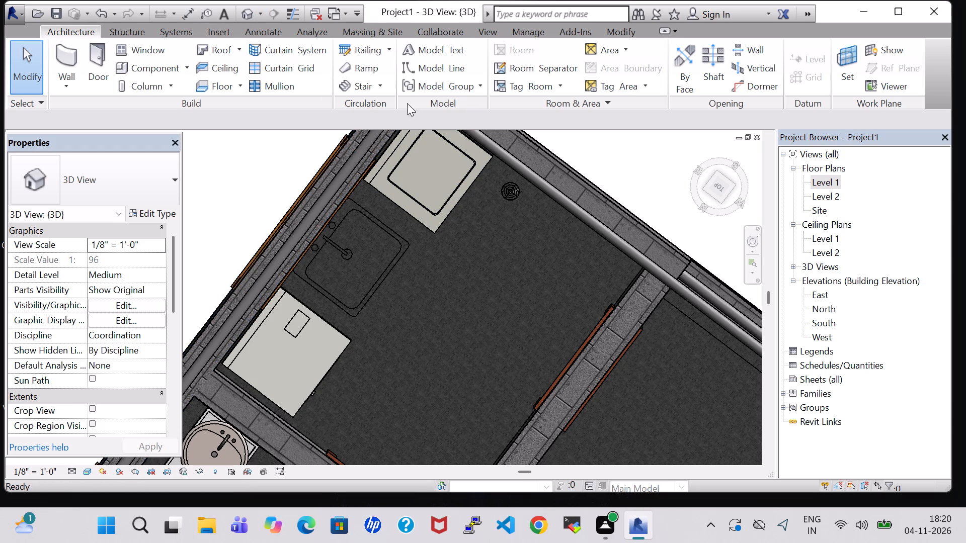
{"action": "left_click", "coordinate": [820, 181]}
{"action": "double_click", "coordinate": [820, 181]}
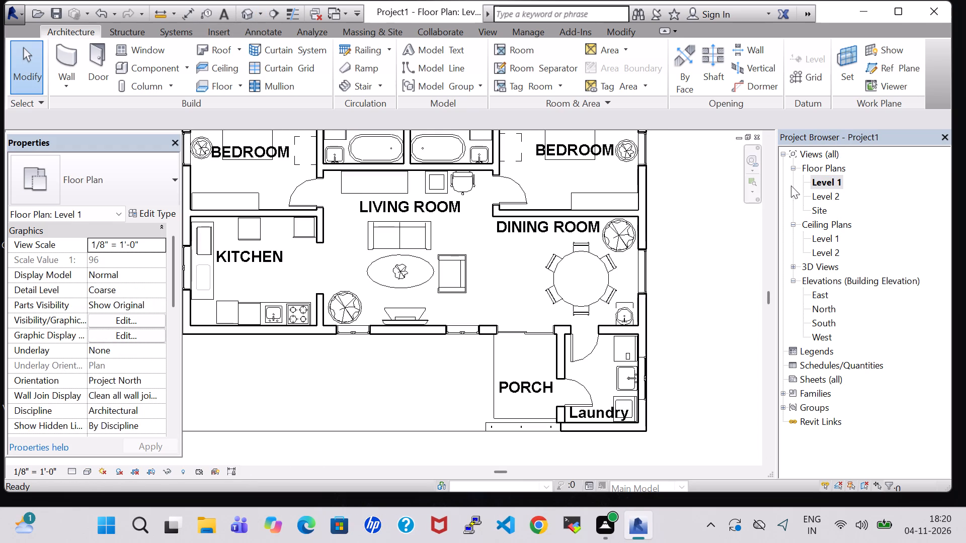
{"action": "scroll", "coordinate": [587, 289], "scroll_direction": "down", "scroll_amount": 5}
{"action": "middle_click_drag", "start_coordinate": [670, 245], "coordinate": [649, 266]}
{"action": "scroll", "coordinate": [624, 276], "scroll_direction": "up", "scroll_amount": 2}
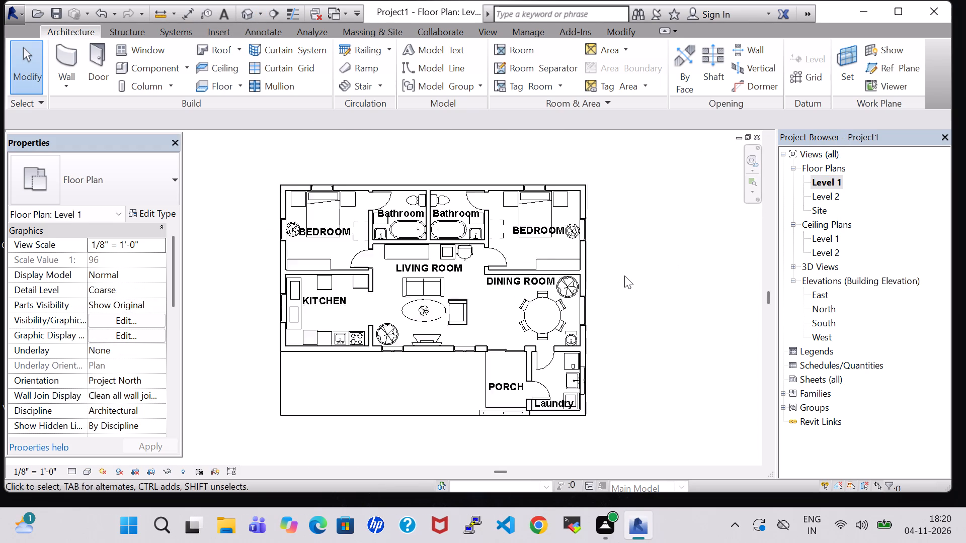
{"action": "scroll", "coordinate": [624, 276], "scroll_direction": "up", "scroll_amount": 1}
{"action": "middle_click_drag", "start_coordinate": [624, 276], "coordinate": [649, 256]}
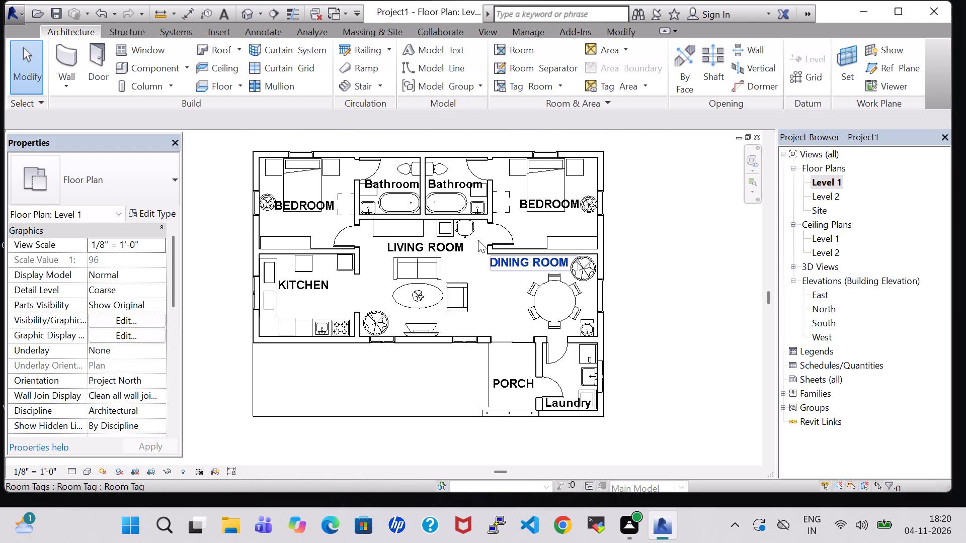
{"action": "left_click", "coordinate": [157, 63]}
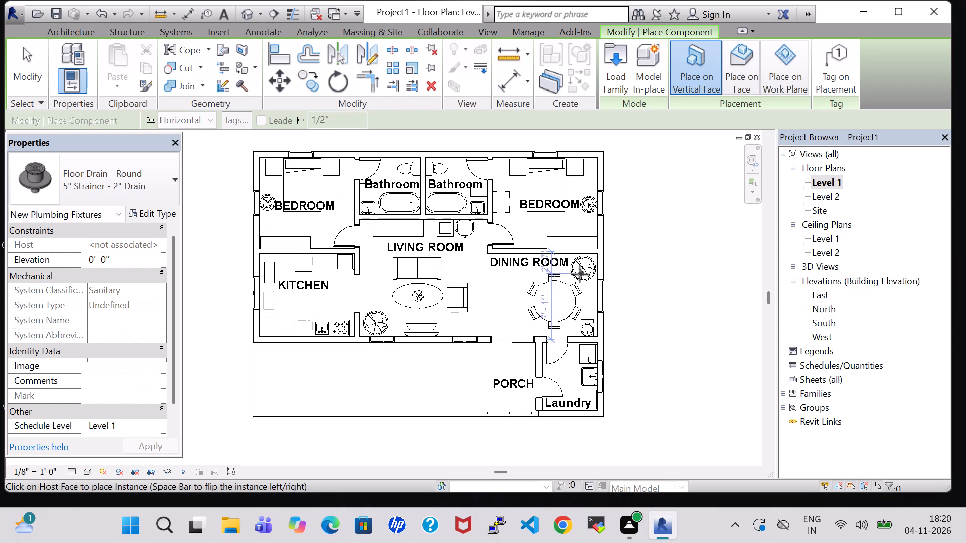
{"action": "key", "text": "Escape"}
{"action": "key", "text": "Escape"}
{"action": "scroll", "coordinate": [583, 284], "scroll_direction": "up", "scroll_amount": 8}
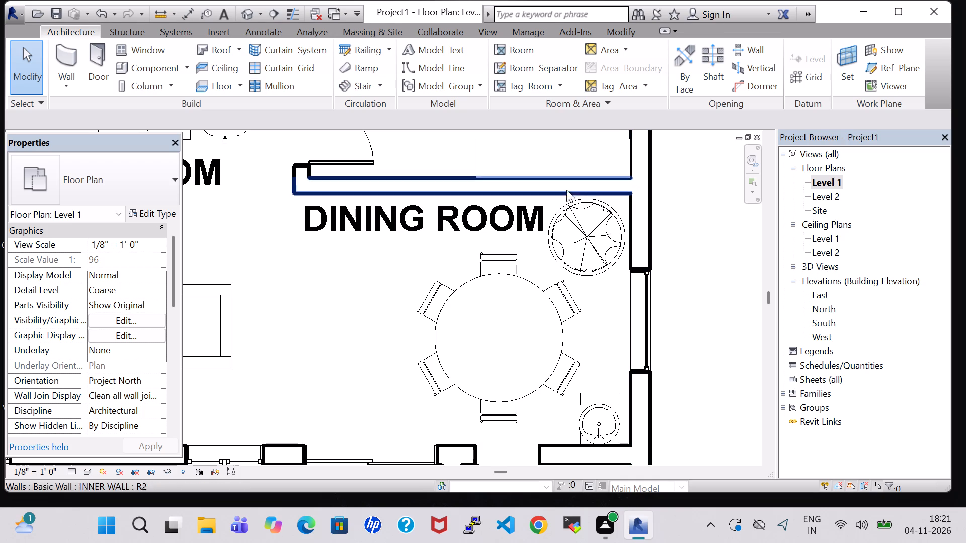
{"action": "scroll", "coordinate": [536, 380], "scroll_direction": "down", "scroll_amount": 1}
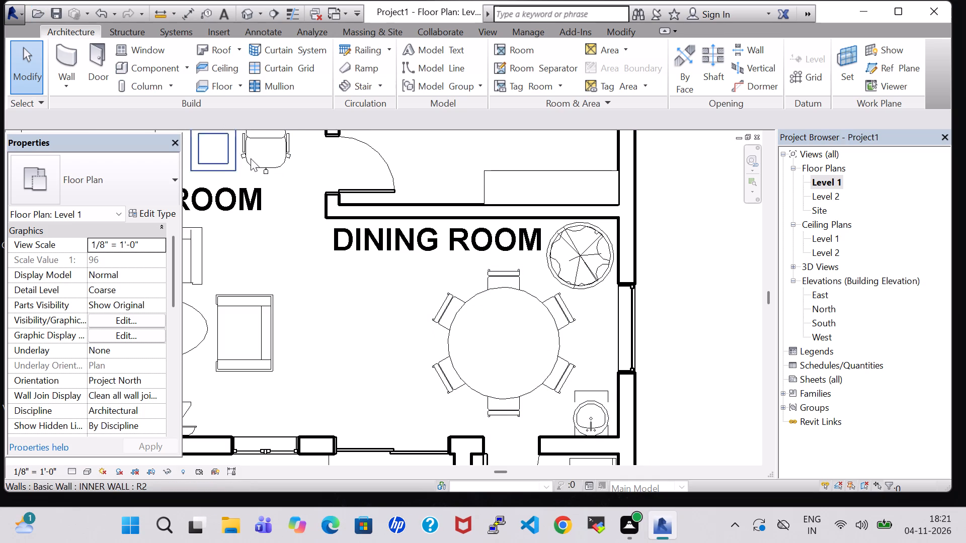
Load the TV - Flat Screen family from the Furniture folder of the US Imperial library.
{"action": "left_click", "coordinate": [142, 68]}
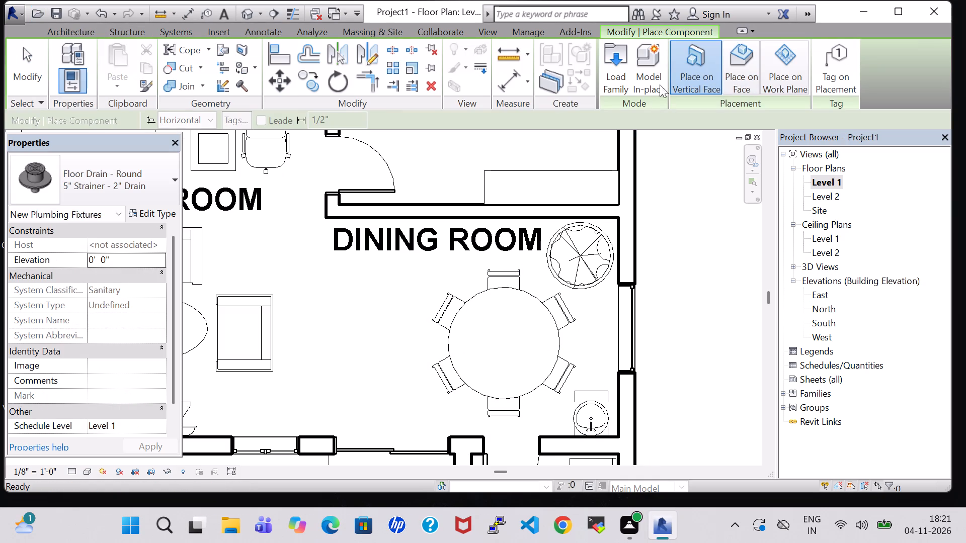
{"action": "left_click", "coordinate": [614, 68]}
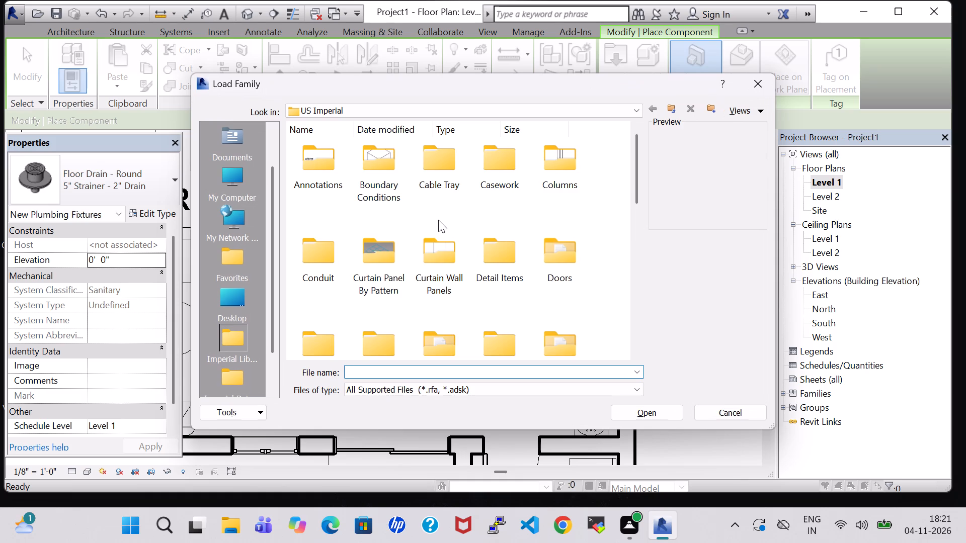
{"action": "scroll", "coordinate": [438, 220], "scroll_direction": "down", "scroll_amount": 2}
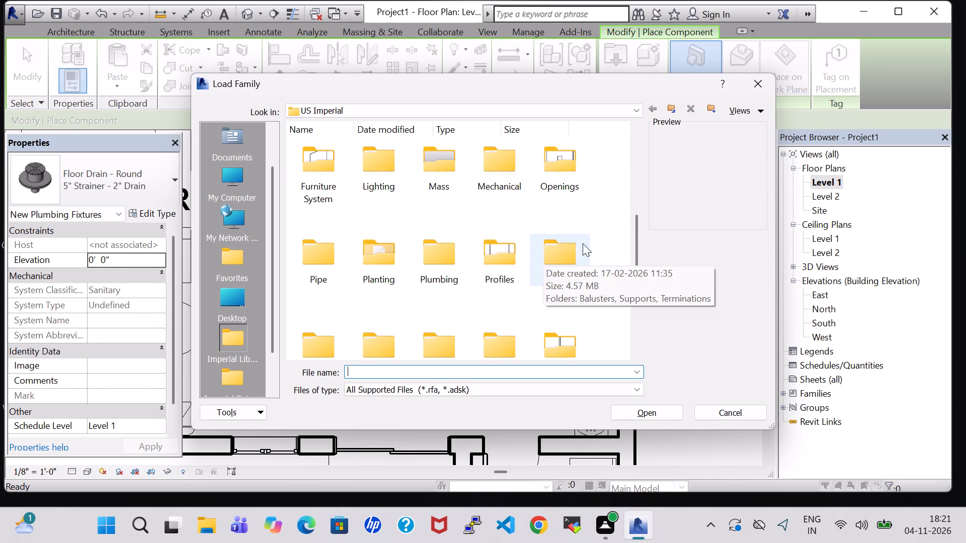
{"action": "scroll", "coordinate": [584, 204], "scroll_direction": "up", "scroll_amount": 1}
{"action": "double_click", "coordinate": [566, 212]}
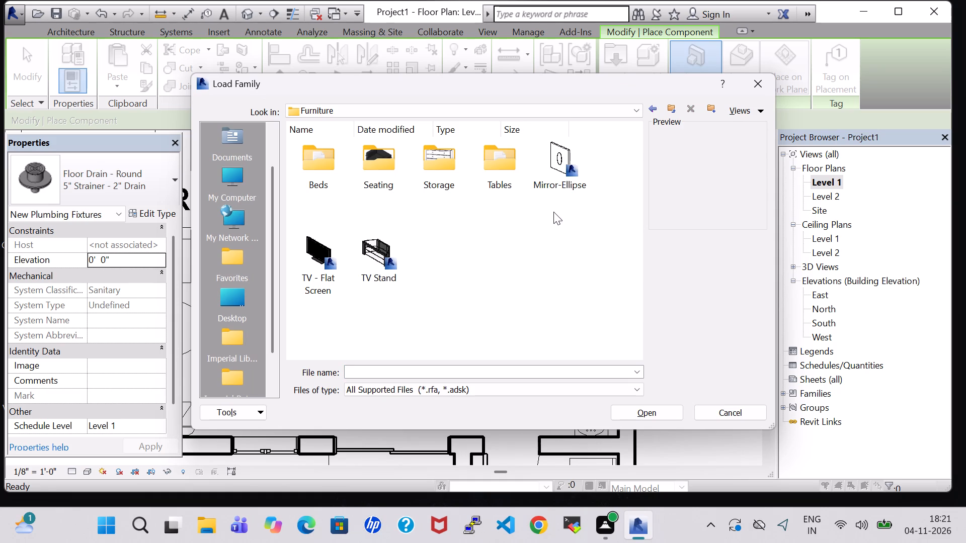
{"action": "double_click", "coordinate": [449, 167]}
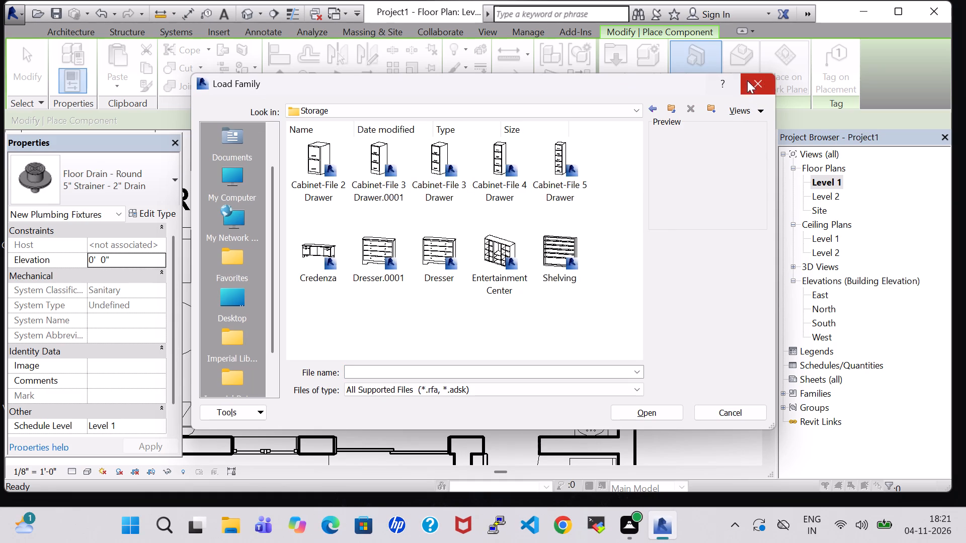
{"action": "left_click", "coordinate": [655, 110]}
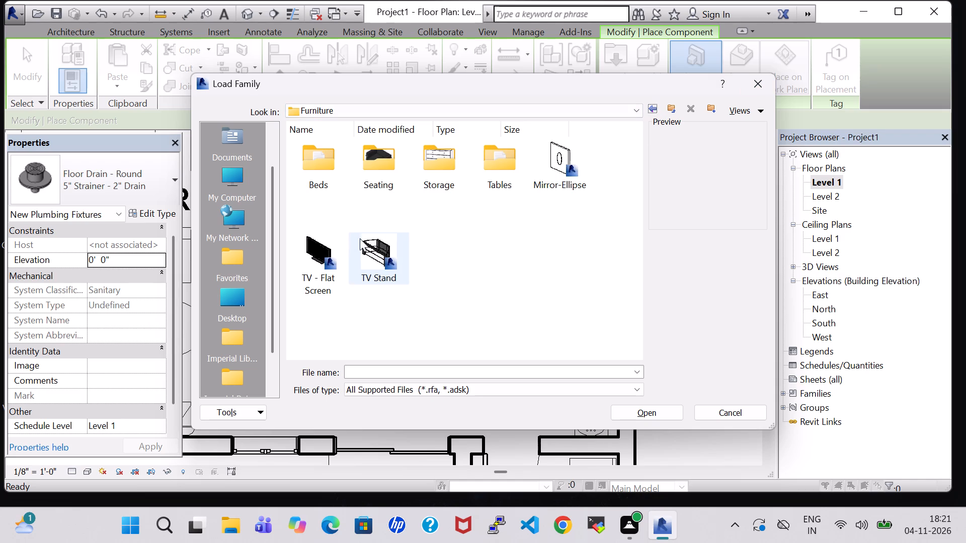
{"action": "left_click", "coordinate": [324, 247]}
{"action": "left_click", "coordinate": [633, 411]}
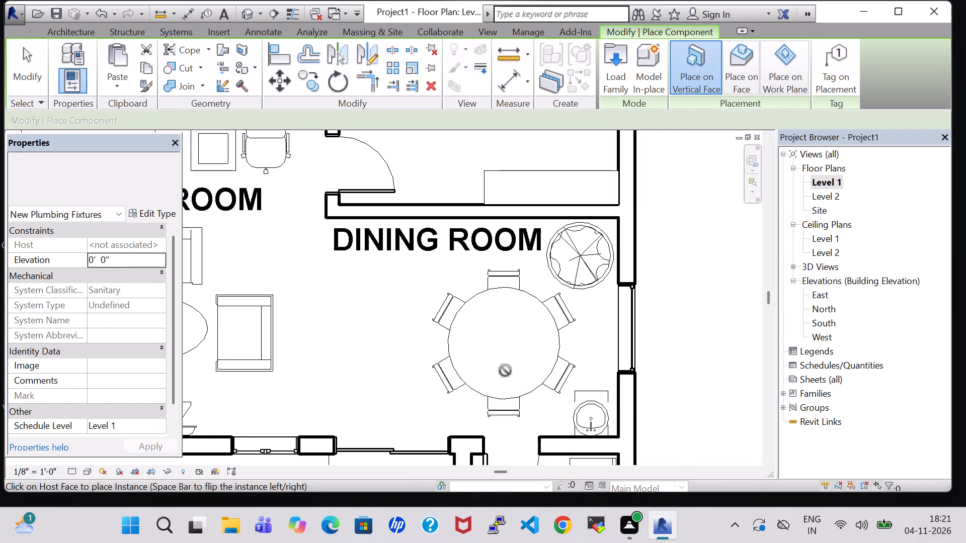
{"action": "middle_click_drag", "start_coordinate": [367, 327], "coordinate": [423, 374]}
{"action": "key", "text": "Escape"}
{"action": "key", "text": "Escape"}
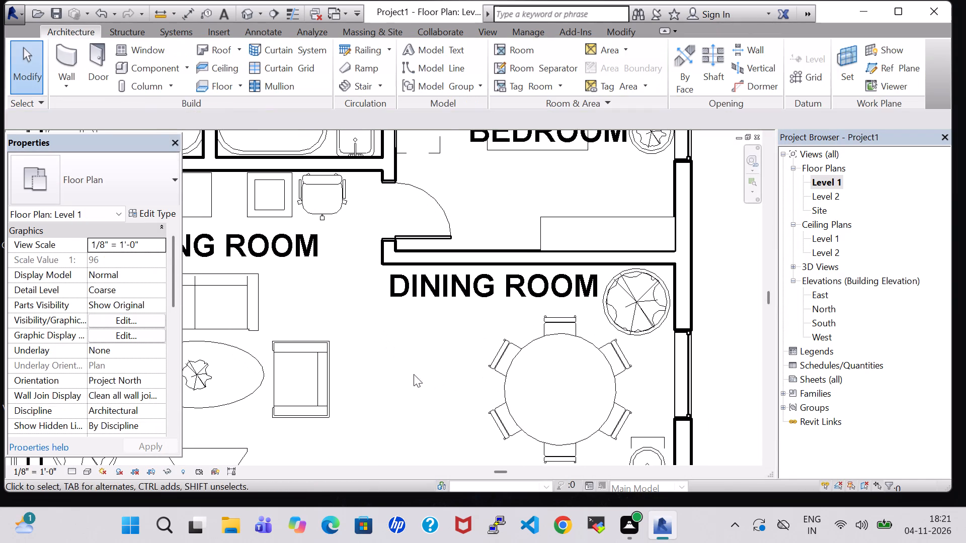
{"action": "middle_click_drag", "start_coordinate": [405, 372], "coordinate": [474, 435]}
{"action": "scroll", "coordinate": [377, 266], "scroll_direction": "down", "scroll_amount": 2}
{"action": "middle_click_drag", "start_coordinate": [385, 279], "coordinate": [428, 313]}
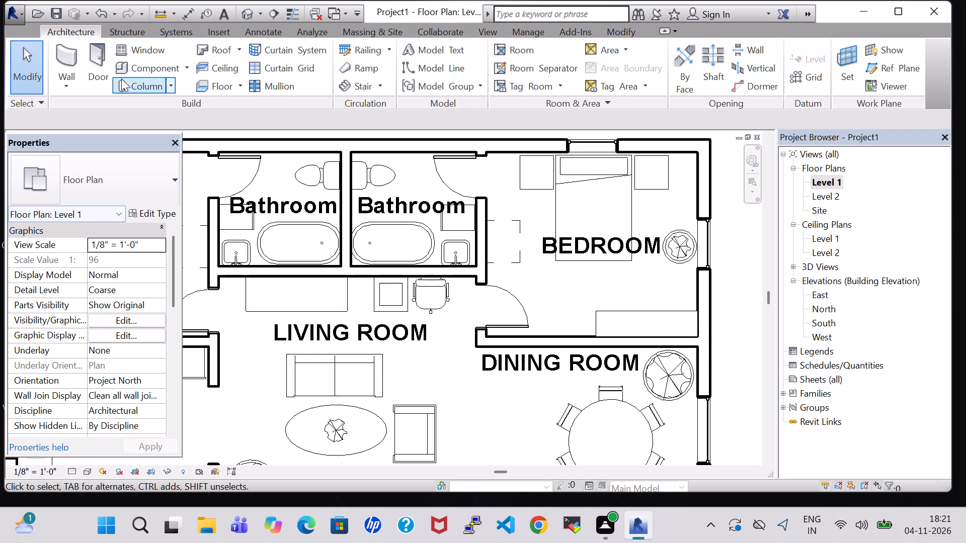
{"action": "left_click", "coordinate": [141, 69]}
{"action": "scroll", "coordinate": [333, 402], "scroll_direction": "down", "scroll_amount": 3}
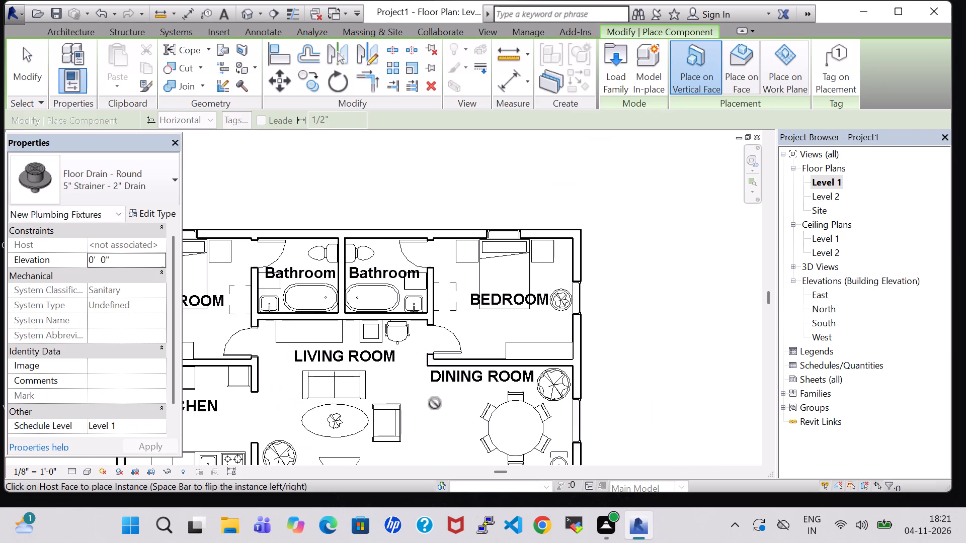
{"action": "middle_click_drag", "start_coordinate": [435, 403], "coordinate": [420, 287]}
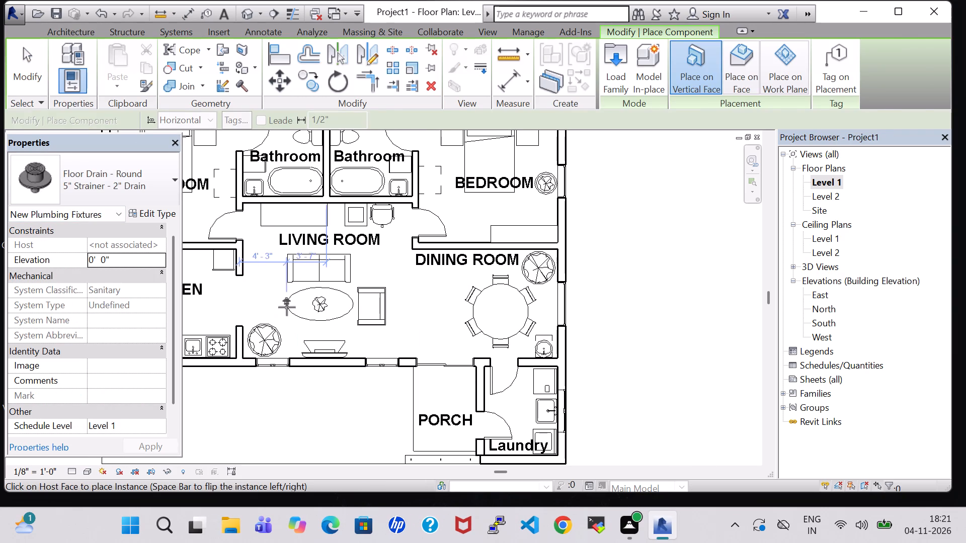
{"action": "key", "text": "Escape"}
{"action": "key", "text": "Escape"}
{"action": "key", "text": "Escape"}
Place a 32" TV - Flat Screen, rotated 180 degrees, against the lower wall of the bedroom above the dining room, beside the dresser.
{"action": "left_click", "coordinate": [153, 67]}
{"action": "left_click", "coordinate": [108, 172]}
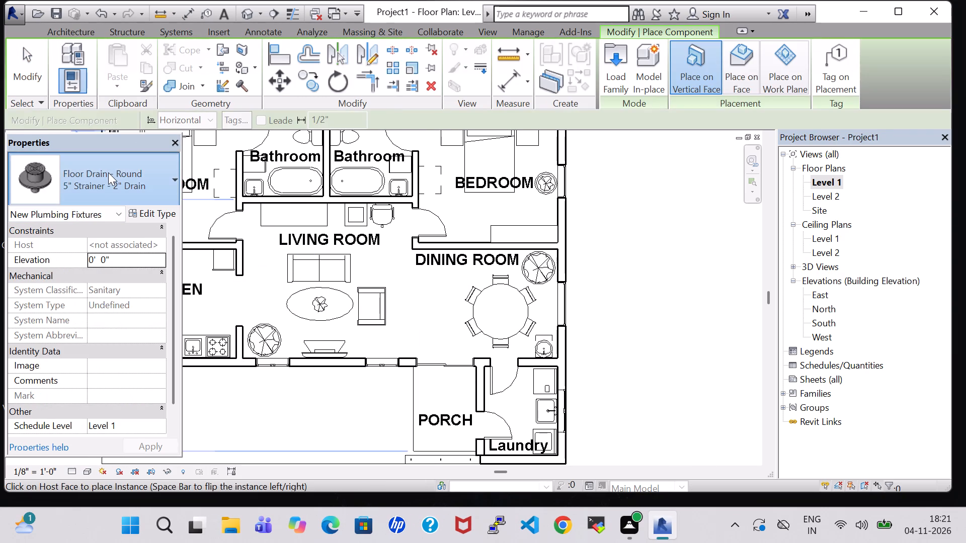
{"action": "type", "text": "tv"}
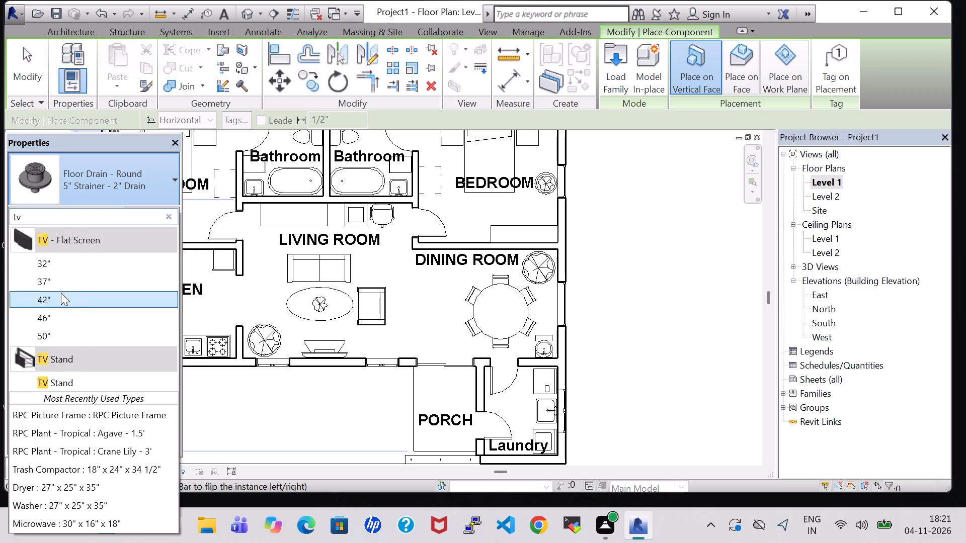
{"action": "left_click", "coordinate": [57, 330]}
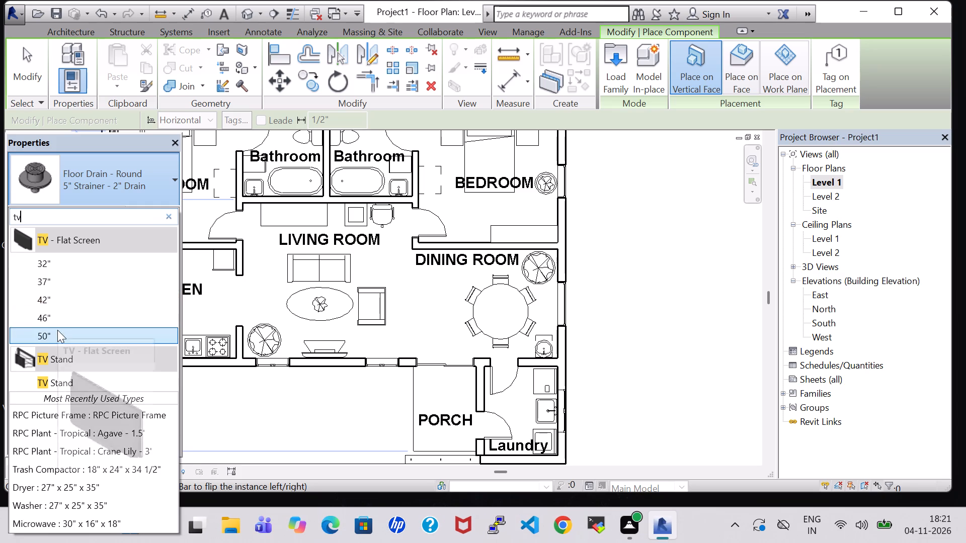
{"action": "scroll", "coordinate": [420, 204], "scroll_direction": "up", "scroll_amount": 5}
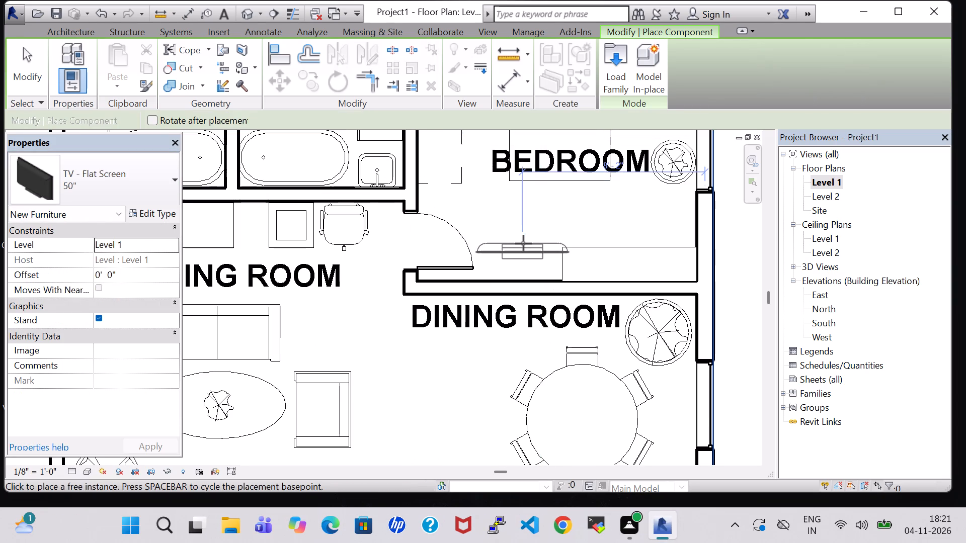
{"action": "key", "text": "space"}
{"action": "key", "text": "space"}
{"action": "left_click", "coordinate": [136, 178]}
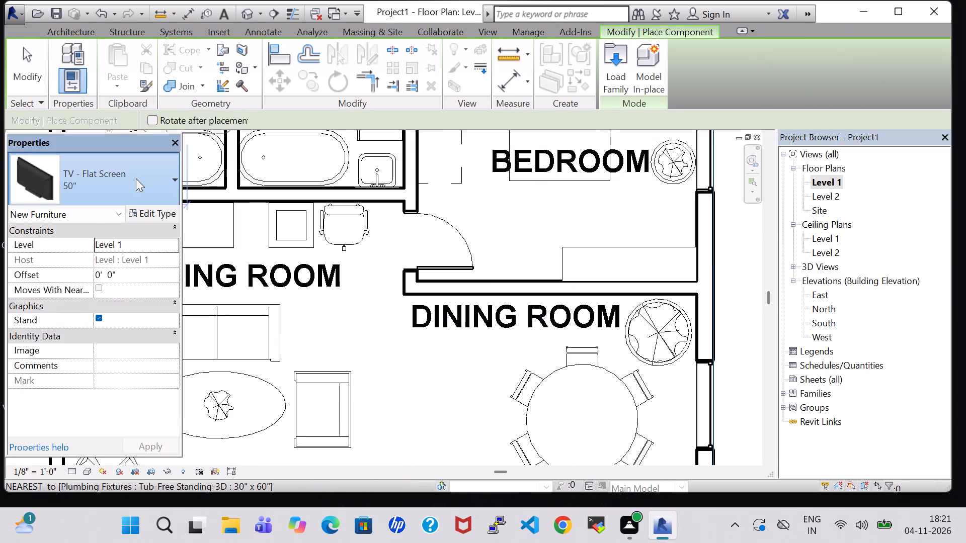
{"action": "left_click", "coordinate": [53, 321]}
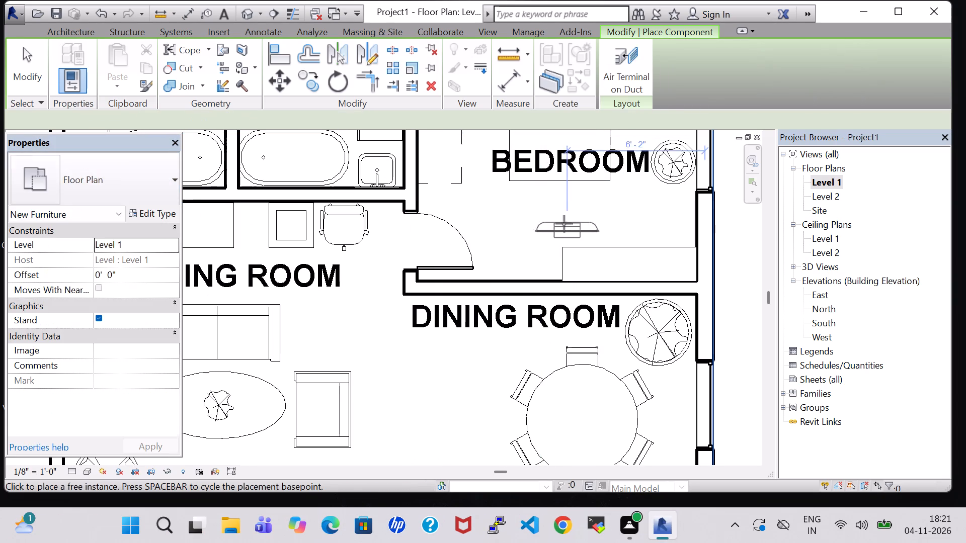
{"action": "key", "text": "space"}
{"action": "key", "text": "space"}
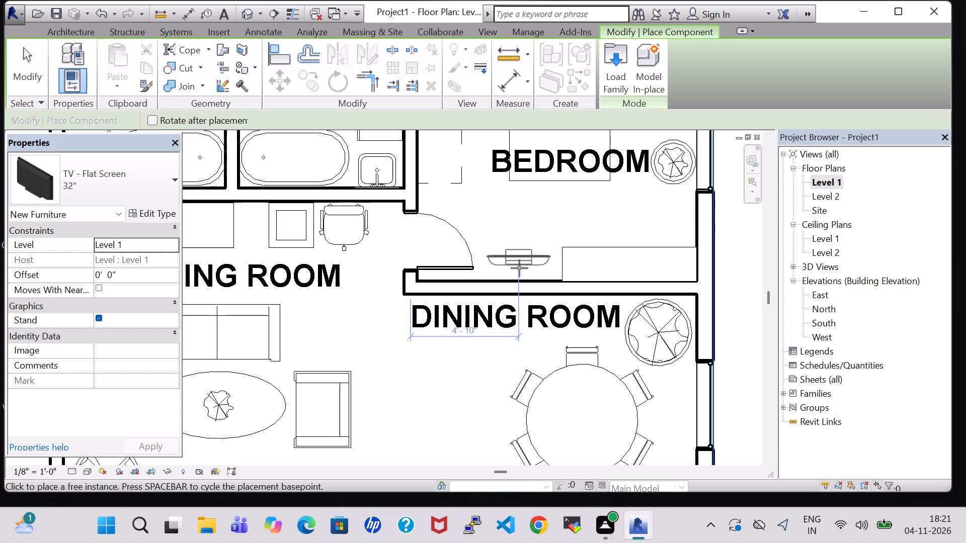
{"action": "scroll", "coordinate": [519, 268], "scroll_direction": "up", "scroll_amount": 5}
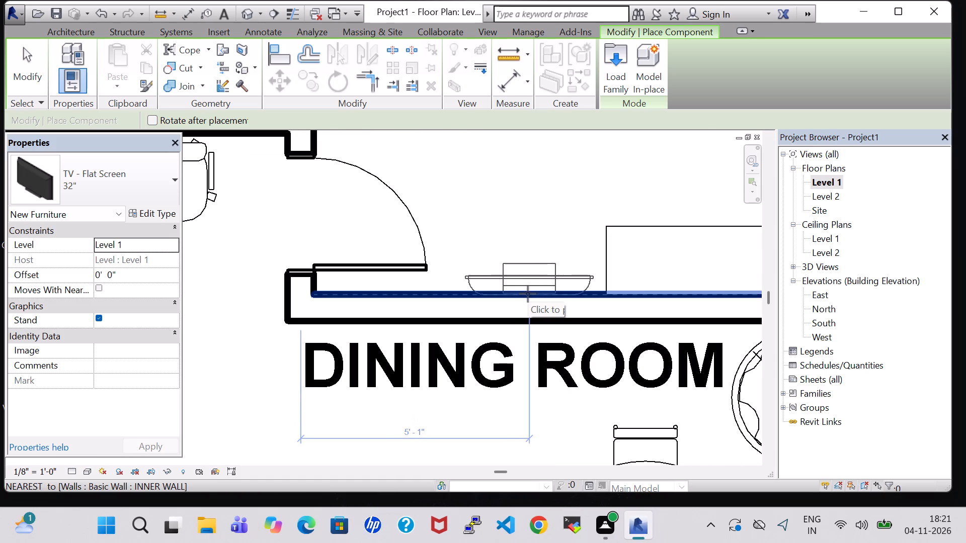
{"action": "left_click", "coordinate": [528, 294]}
{"action": "key", "text": "Escape"}
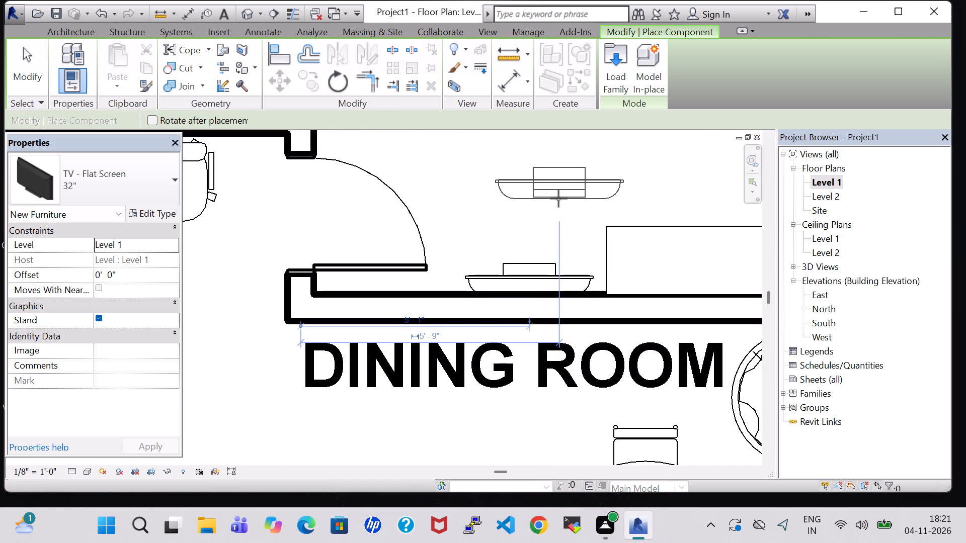
{"action": "key", "text": "Escape"}
Examine the type dimensions of the dresser beside the new bedroom TV.
{"action": "left_click", "coordinate": [697, 232]}
{"action": "middle_click_drag", "start_coordinate": [686, 210], "coordinate": [656, 210]}
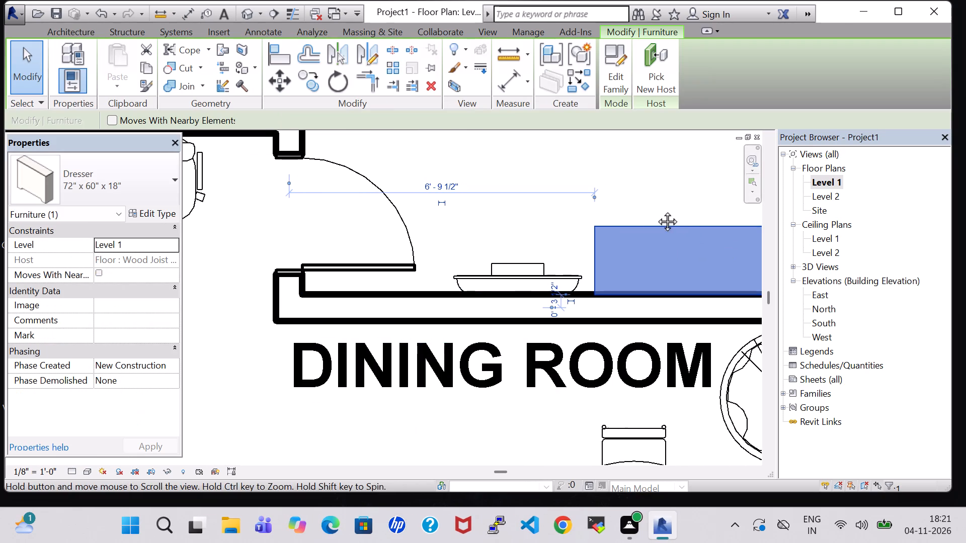
{"action": "middle_click_drag", "start_coordinate": [656, 210], "coordinate": [489, 217]}
{"action": "scroll", "coordinate": [492, 217], "scroll_direction": "down", "scroll_amount": 1}
{"action": "left_click", "coordinate": [150, 214]}
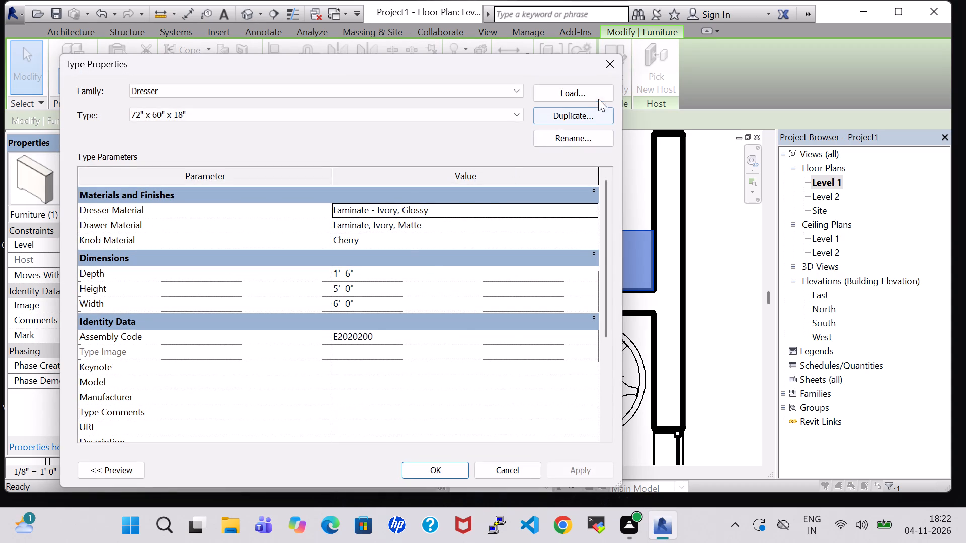
{"action": "left_click", "coordinate": [339, 306]}
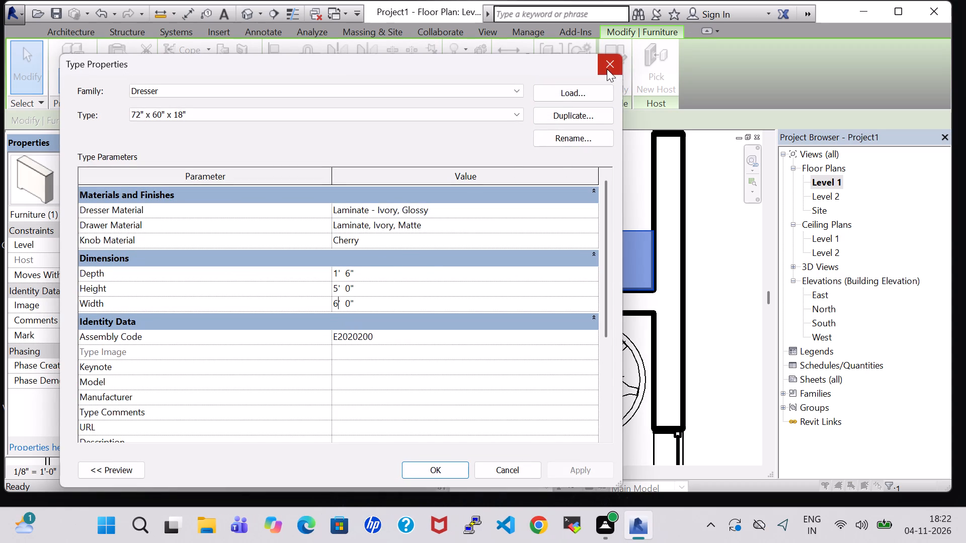
{"action": "left_click", "coordinate": [606, 68]}
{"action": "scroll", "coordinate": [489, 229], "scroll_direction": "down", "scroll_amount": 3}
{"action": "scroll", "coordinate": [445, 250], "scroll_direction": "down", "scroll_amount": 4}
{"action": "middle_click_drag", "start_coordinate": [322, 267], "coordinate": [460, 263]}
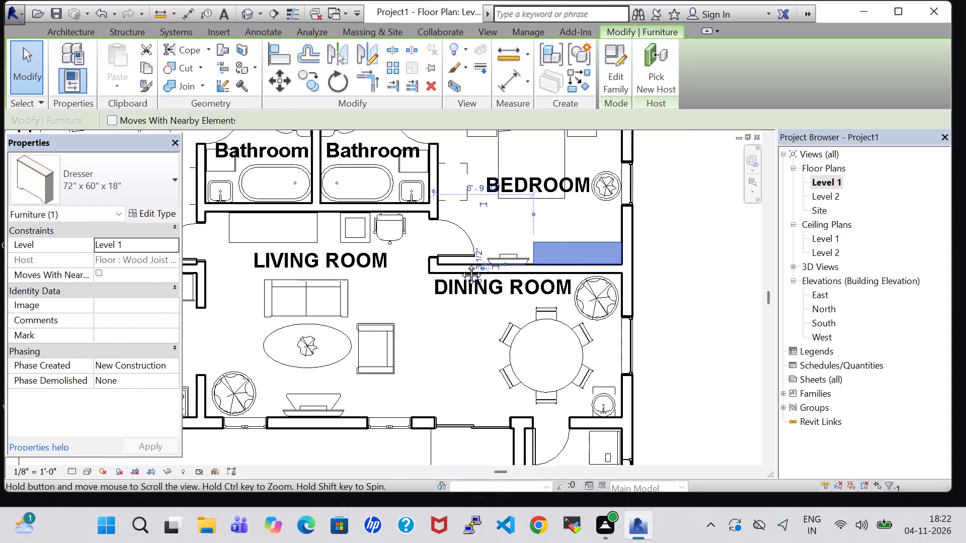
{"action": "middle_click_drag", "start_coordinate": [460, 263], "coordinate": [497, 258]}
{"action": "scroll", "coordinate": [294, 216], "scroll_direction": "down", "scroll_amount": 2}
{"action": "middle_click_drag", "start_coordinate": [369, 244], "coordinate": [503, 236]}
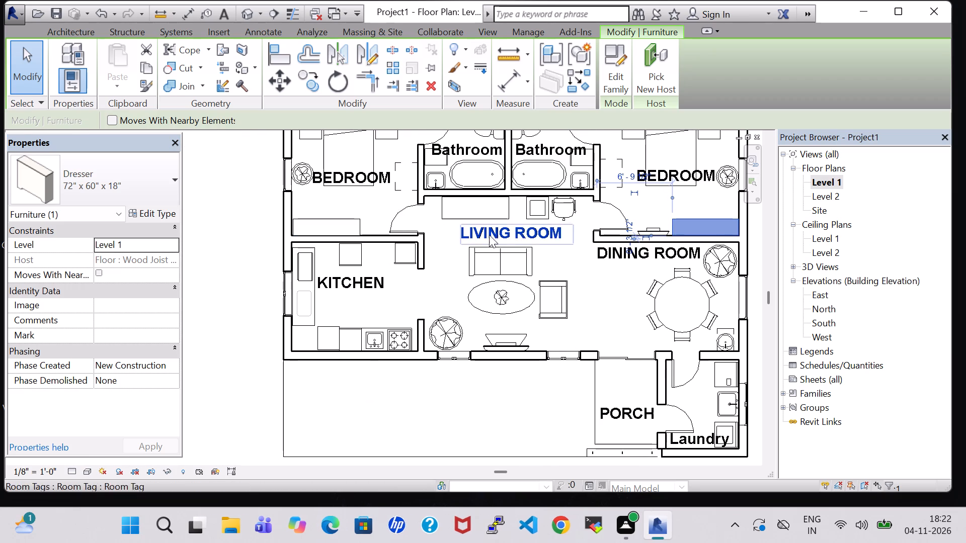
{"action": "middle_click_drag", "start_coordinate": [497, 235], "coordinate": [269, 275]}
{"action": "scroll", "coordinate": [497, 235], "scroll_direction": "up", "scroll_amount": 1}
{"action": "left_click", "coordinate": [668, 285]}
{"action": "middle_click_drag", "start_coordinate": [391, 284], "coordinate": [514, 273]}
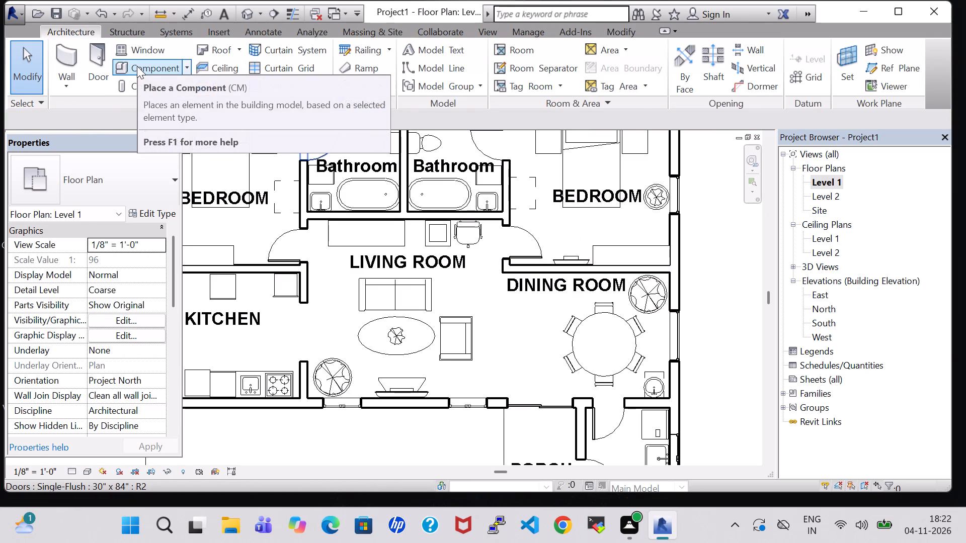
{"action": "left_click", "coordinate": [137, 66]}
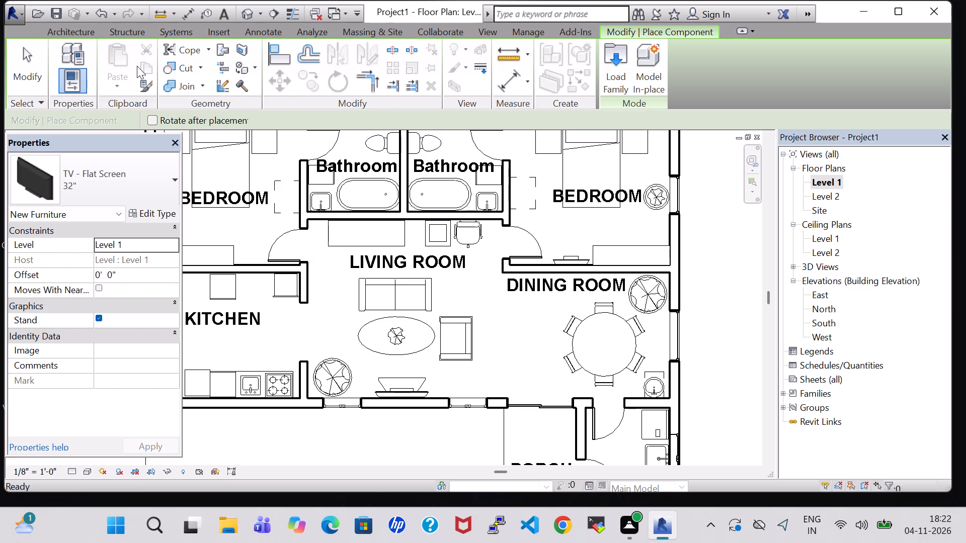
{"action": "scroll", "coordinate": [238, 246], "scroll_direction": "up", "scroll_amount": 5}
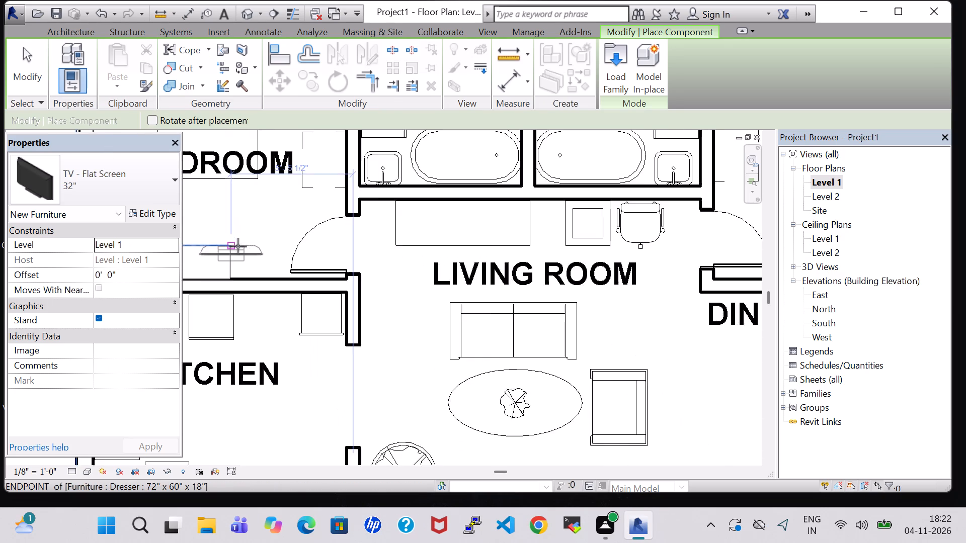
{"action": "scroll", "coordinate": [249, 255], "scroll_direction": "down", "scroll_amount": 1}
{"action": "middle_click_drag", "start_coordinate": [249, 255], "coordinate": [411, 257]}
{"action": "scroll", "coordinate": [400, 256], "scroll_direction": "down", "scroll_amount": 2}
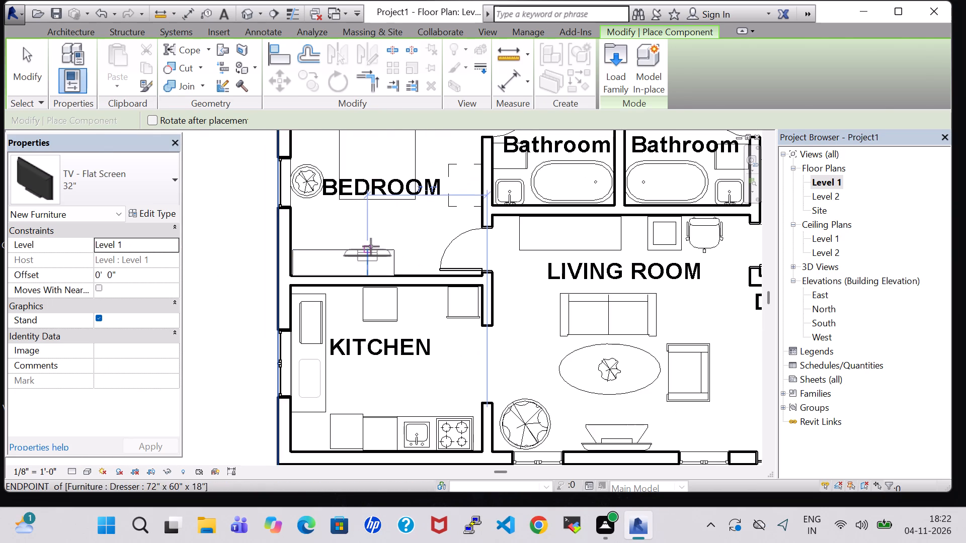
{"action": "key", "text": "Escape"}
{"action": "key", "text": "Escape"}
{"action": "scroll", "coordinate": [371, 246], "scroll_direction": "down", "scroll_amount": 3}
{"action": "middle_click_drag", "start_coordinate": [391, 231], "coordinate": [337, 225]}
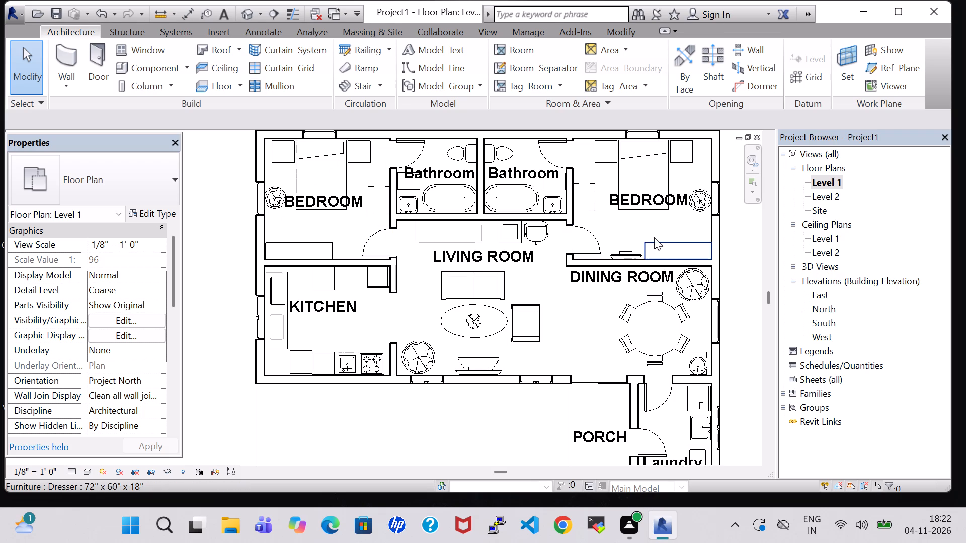
Set the Width of the 72" x 60" x 18" Dresser type to 5' 0".
{"action": "left_click", "coordinate": [685, 243]}
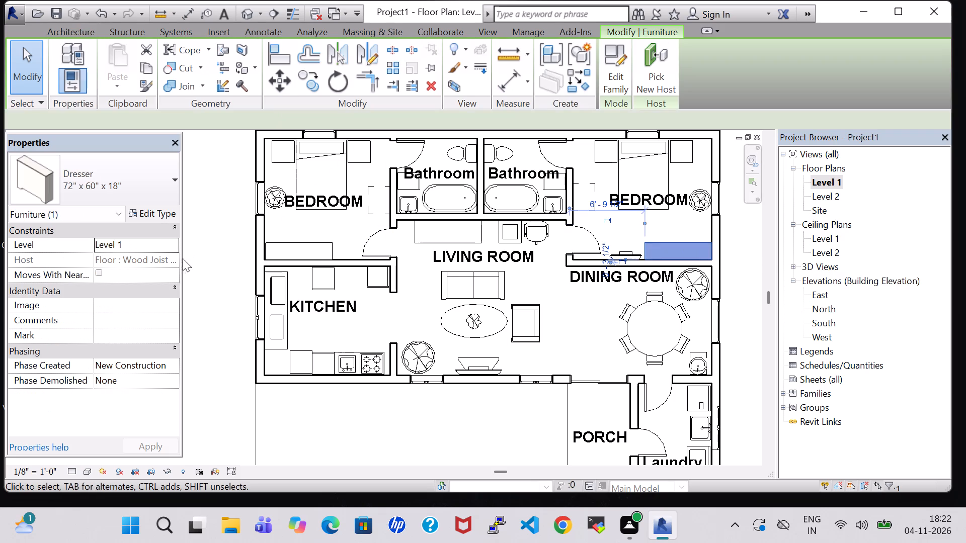
{"action": "left_click", "coordinate": [162, 216]}
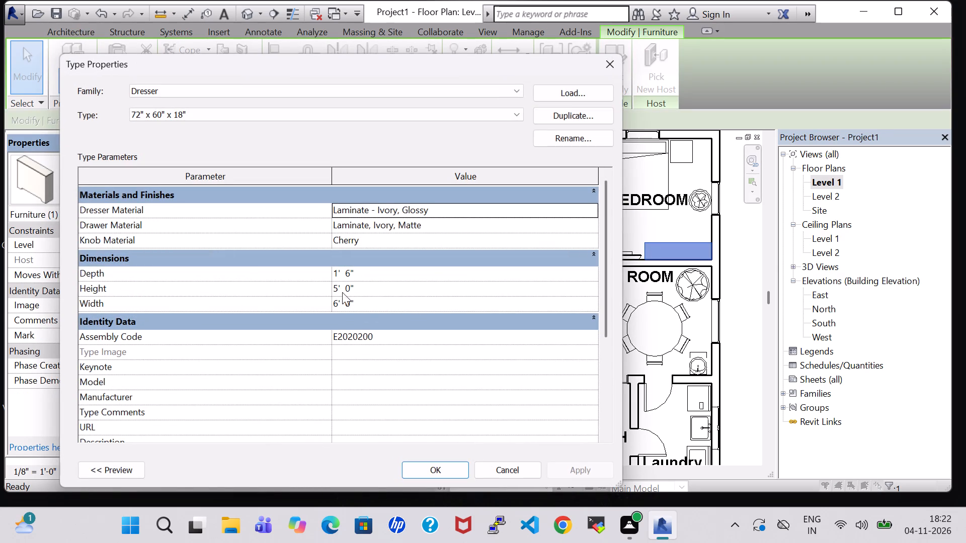
{"action": "left_click", "coordinate": [340, 302]}
{"action": "key", "text": "Left"}
{"action": "key", "text": "BackSpace"}
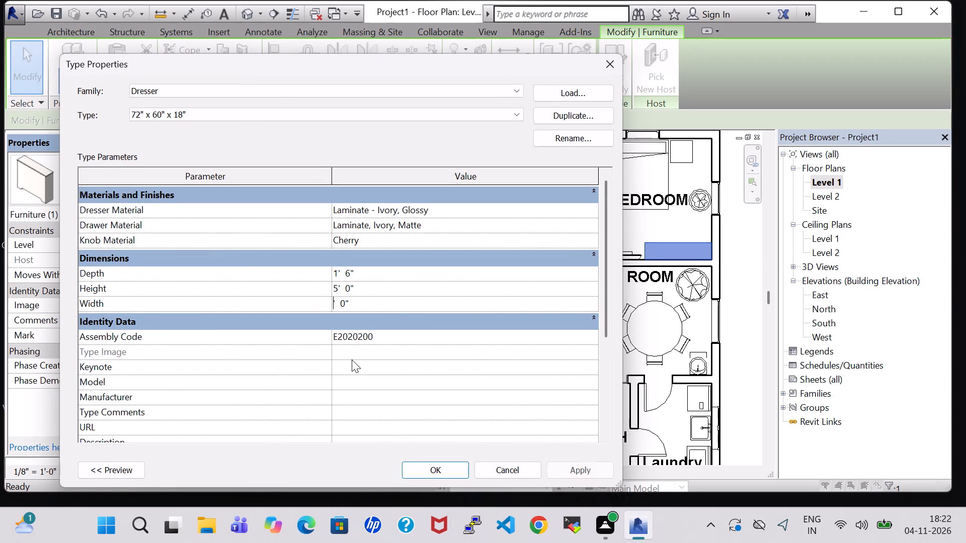
{"action": "key", "text": "5"}
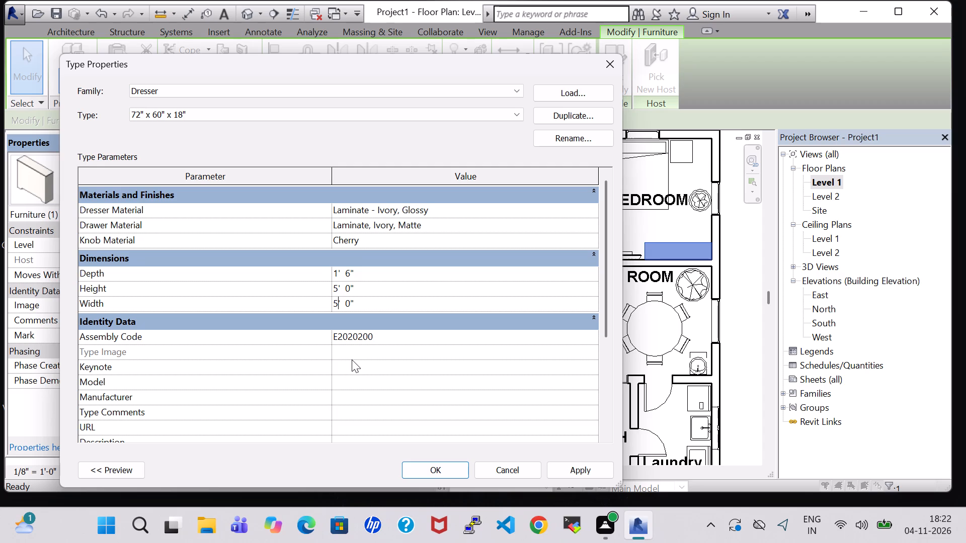
{"action": "left_click", "coordinate": [599, 472]}
{"action": "left_click", "coordinate": [446, 468]}
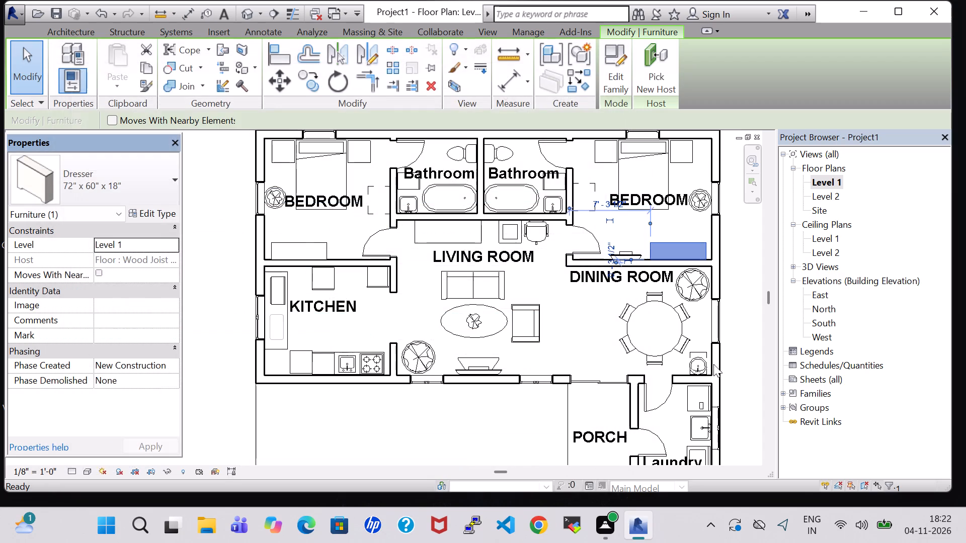
{"action": "left_click", "coordinate": [749, 336]}
Shift the dresser in the bedroom above the dining room sideways until it meets the exterior side wall.
{"action": "middle_click_drag", "start_coordinate": [749, 296], "coordinate": [738, 307]}
{"action": "scroll", "coordinate": [738, 307], "scroll_direction": "up", "scroll_amount": 5}
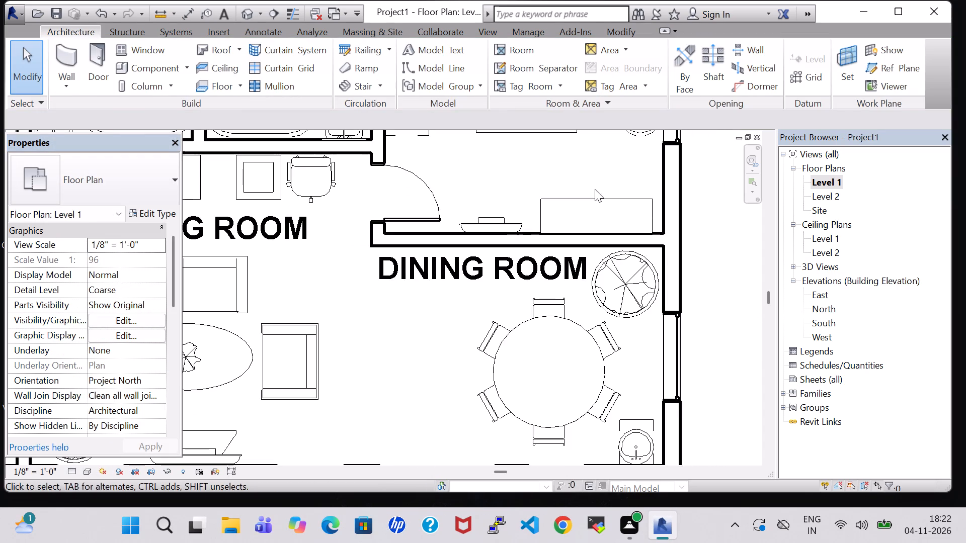
{"action": "left_click", "coordinate": [593, 200]}
{"action": "key", "text": "Right"}
{"action": "key", "text": "Right"}
{"action": "key", "text": "Right"}
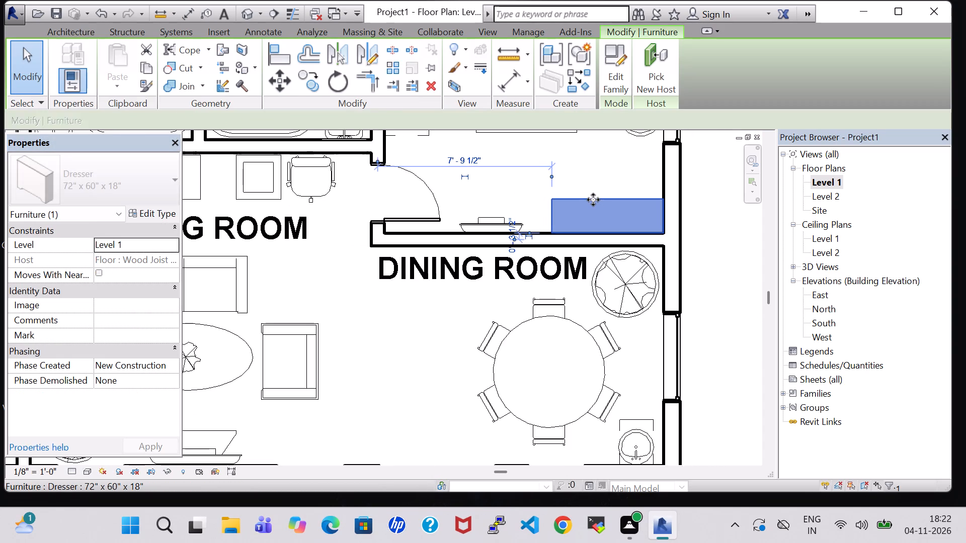
{"action": "left_click", "coordinate": [708, 262]}
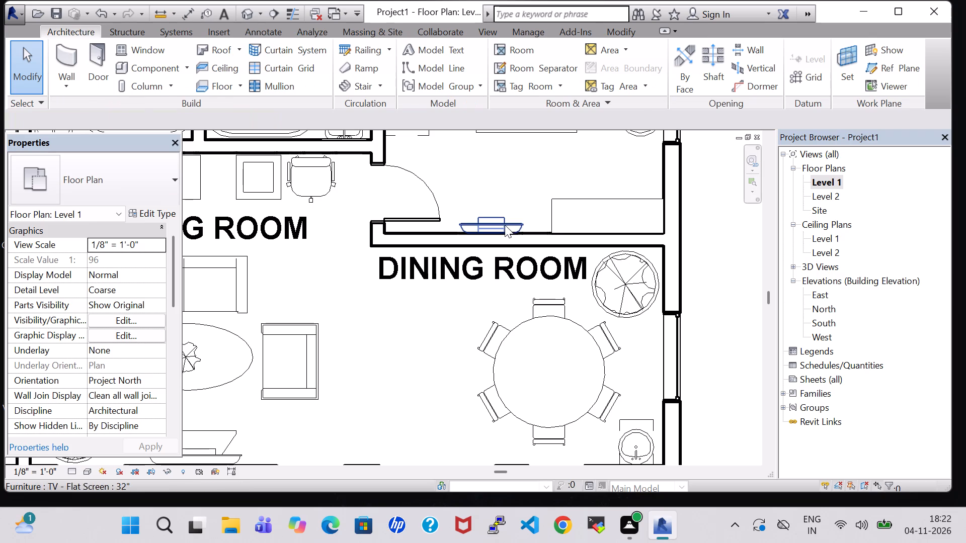
Shift the 32" TV in the bedroom above the dining room along the wall, closer to the dresser.
{"action": "left_click", "coordinate": [505, 225]}
{"action": "key", "text": "Right"}
{"action": "key", "text": "Right"}
{"action": "key", "text": "Right"}
{"action": "key", "text": "Right"}
{"action": "key", "text": "Right"}
{"action": "key", "text": "Right"}
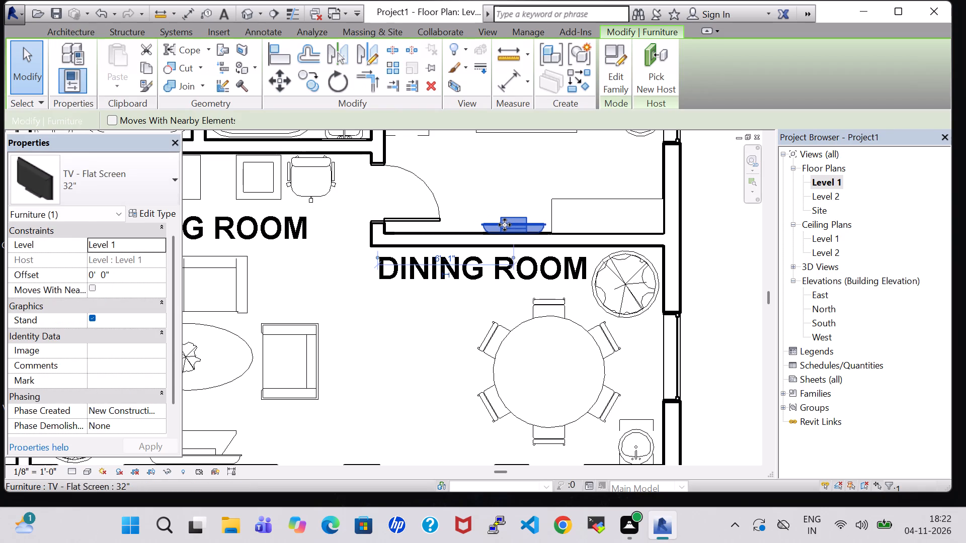
Set that bedroom TV's Offset from Level 1 to 3' 0".
{"action": "left_click", "coordinate": [94, 276]}
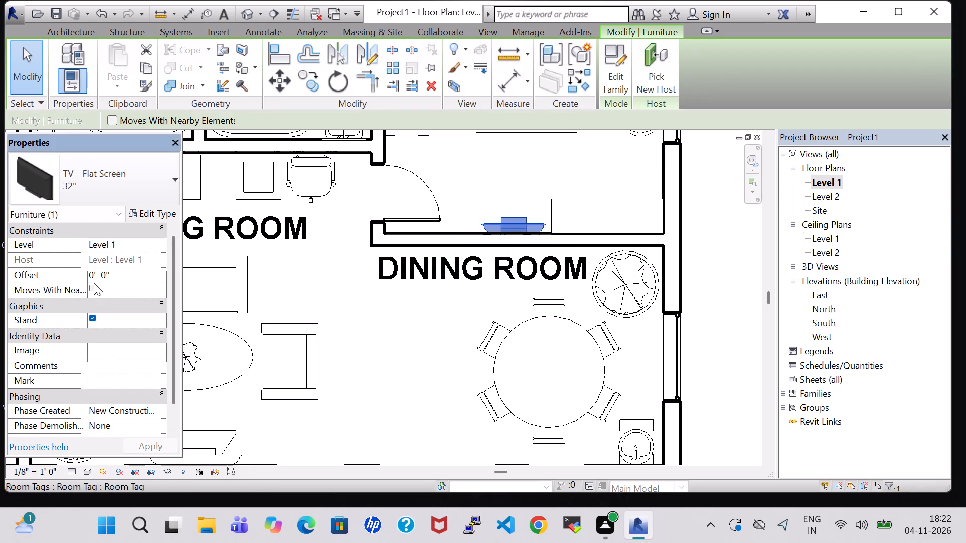
{"action": "key", "text": "BackSpace"}
{"action": "key", "text": "3"}
{"action": "key", "text": "Return"}
{"action": "left_click", "coordinate": [728, 248]}
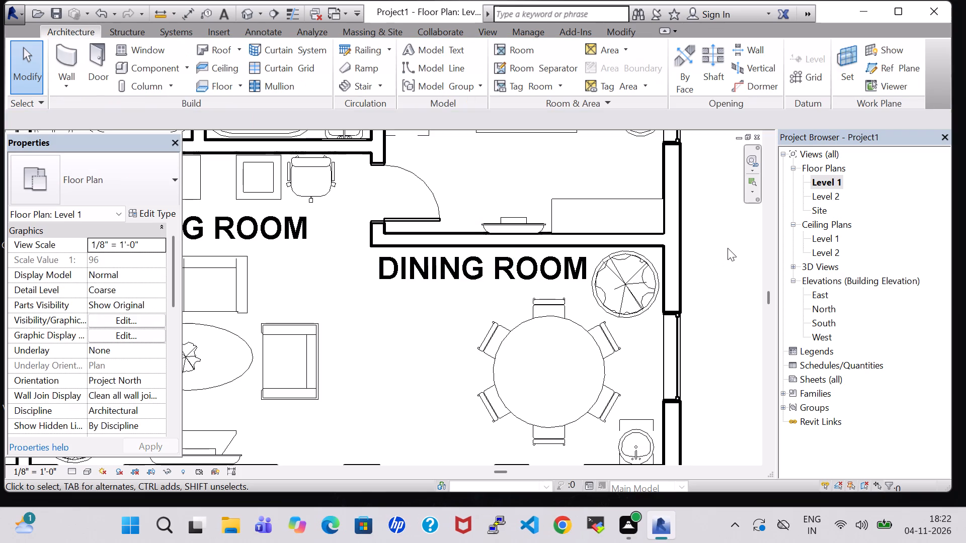
Move the dresser in the bedroom above the kitchen snugly into the corner of the exterior side wall and kitchen wall.
{"action": "scroll", "coordinate": [481, 277], "scroll_direction": "down", "scroll_amount": 3}
{"action": "middle_click_drag", "start_coordinate": [415, 276], "coordinate": [559, 276]}
{"action": "middle_click_drag", "start_coordinate": [300, 207], "coordinate": [465, 215]}
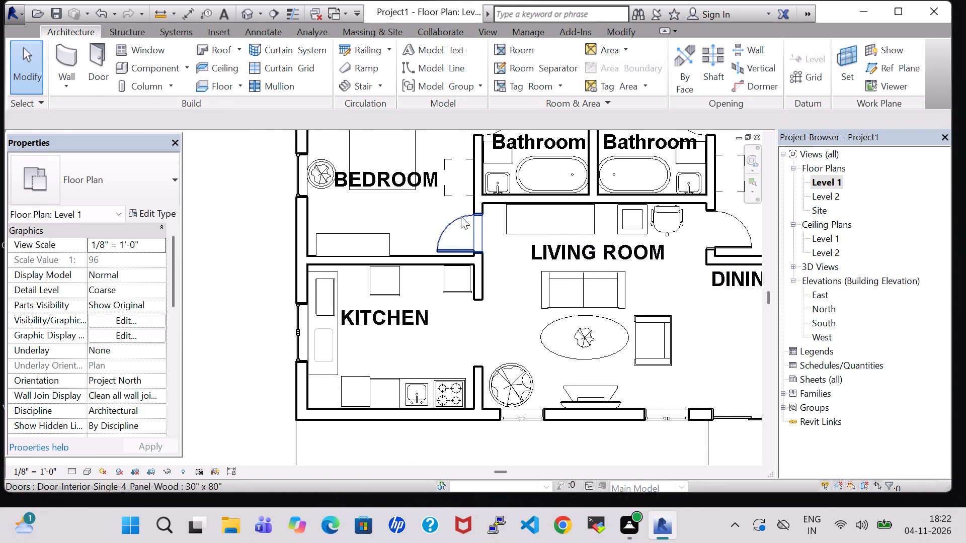
{"action": "left_click", "coordinate": [363, 233]}
{"action": "key", "text": "Up"}
{"action": "key", "text": "Left"}
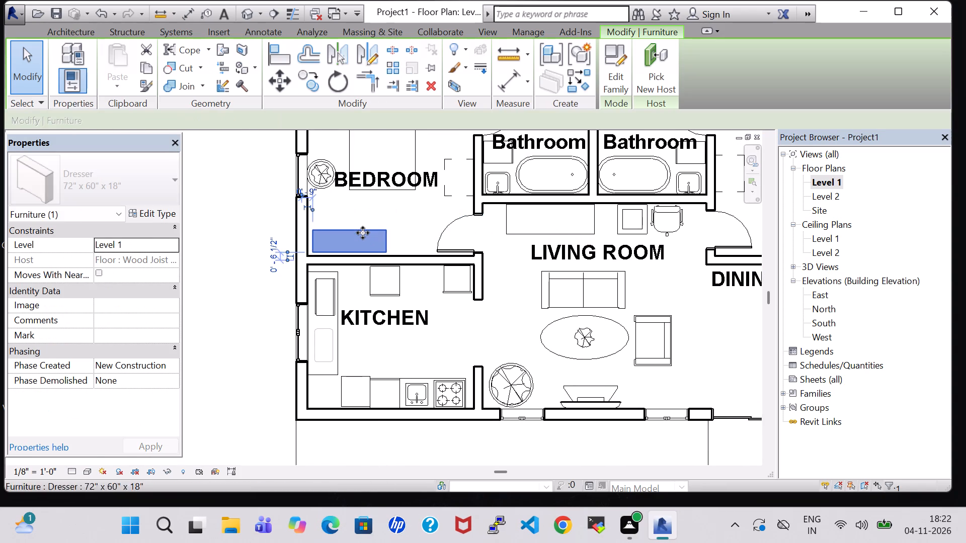
{"action": "key", "text": "Left"}
{"action": "key", "text": "Down"}
{"action": "key", "text": "Left"}
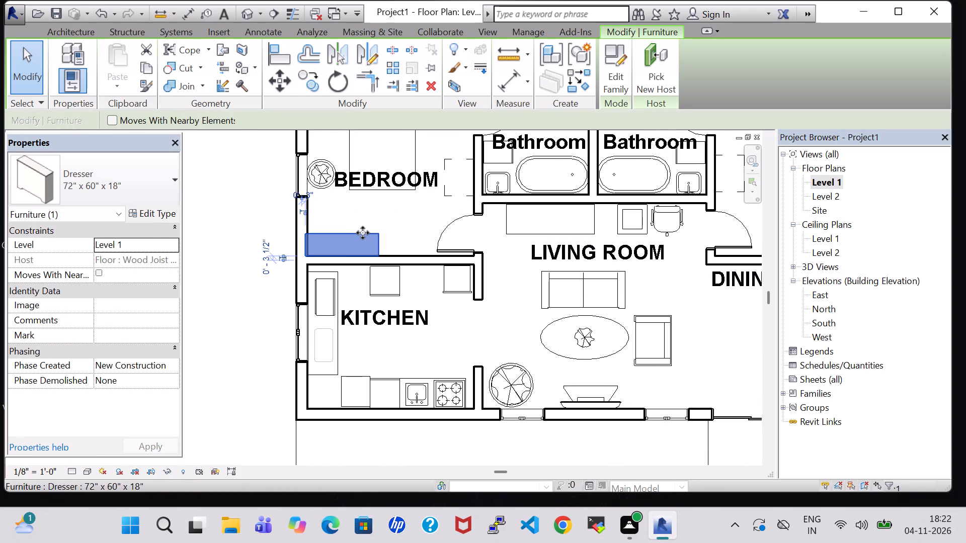
{"action": "key", "text": "Right"}
{"action": "left_click", "coordinate": [235, 202]}
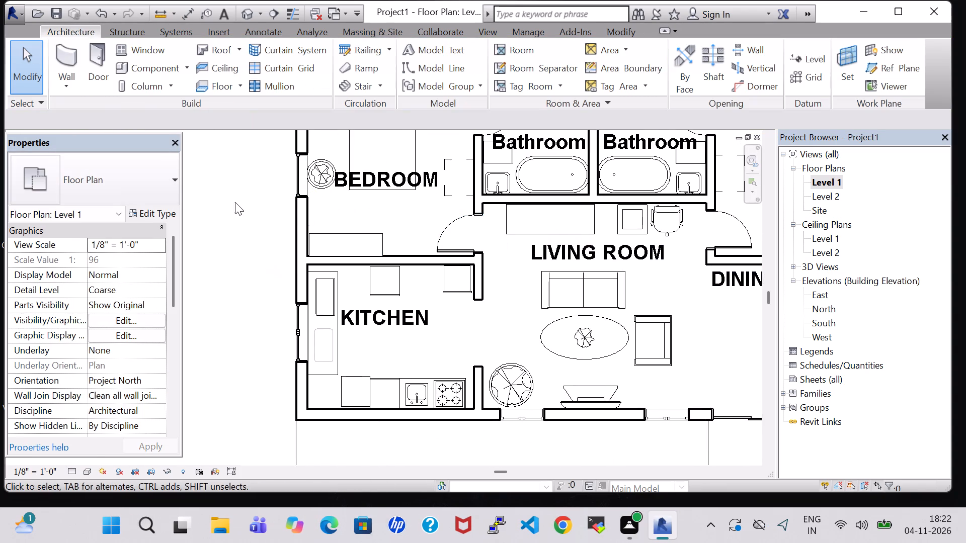
Place a 32" TV - Flat Screen, offset 3' 0" and rotated 180 degrees, beside the dresser on the kitchen-side wall of the other bedroom.
{"action": "left_click", "coordinate": [130, 61]}
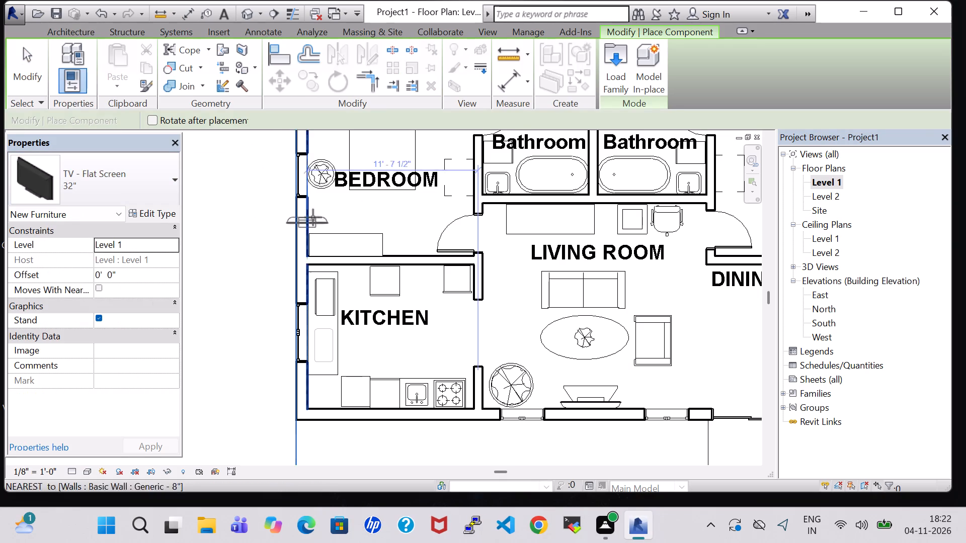
{"action": "scroll", "coordinate": [346, 228], "scroll_direction": "up", "scroll_amount": 4}
{"action": "left_click", "coordinate": [102, 274]}
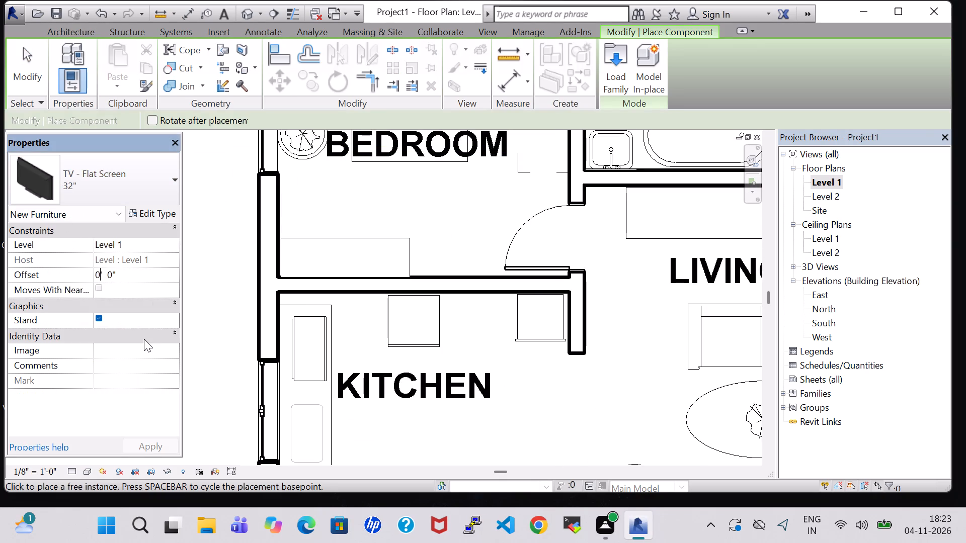
{"action": "key", "text": "BackSpace"}
{"action": "key", "text": "3"}
{"action": "key", "text": "Return"}
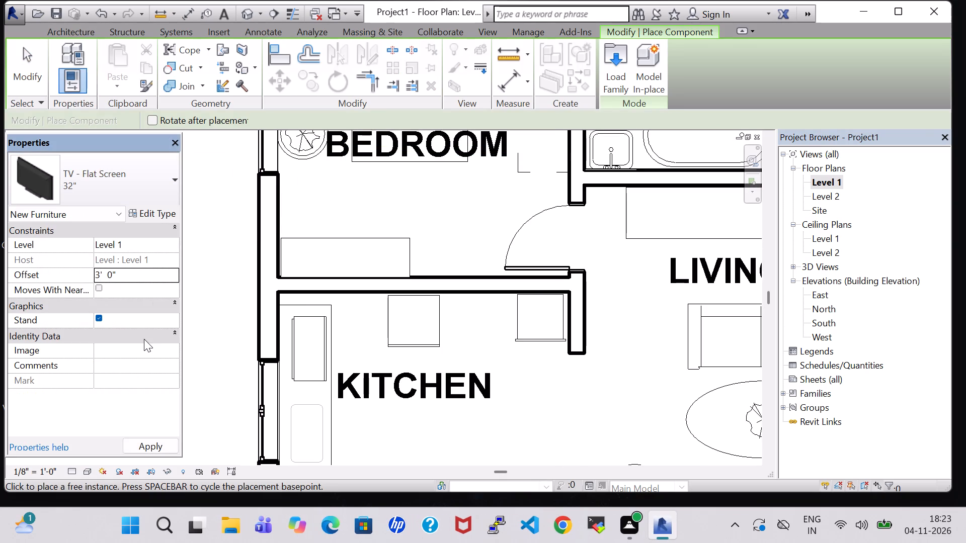
{"action": "key", "text": "space"}
{"action": "key", "text": "space"}
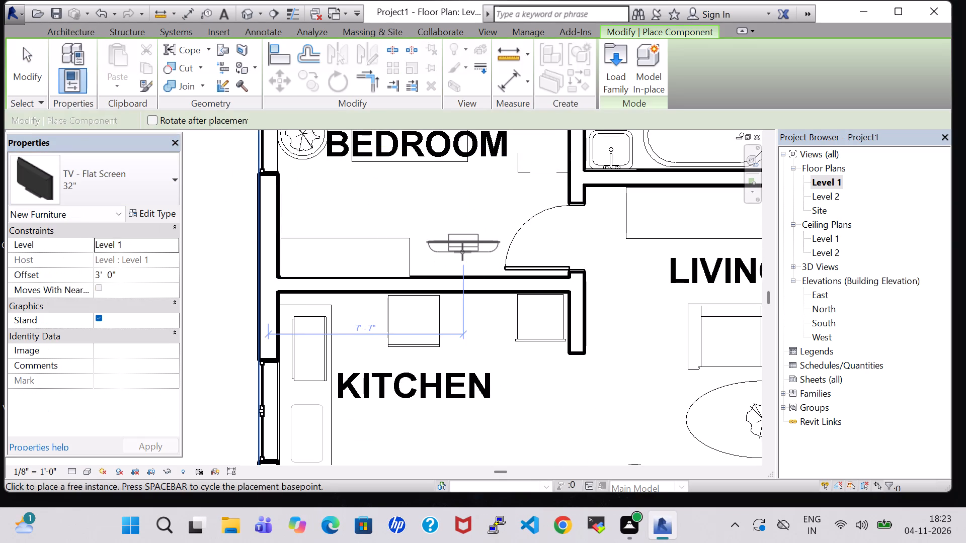
{"action": "left_click", "coordinate": [452, 273]}
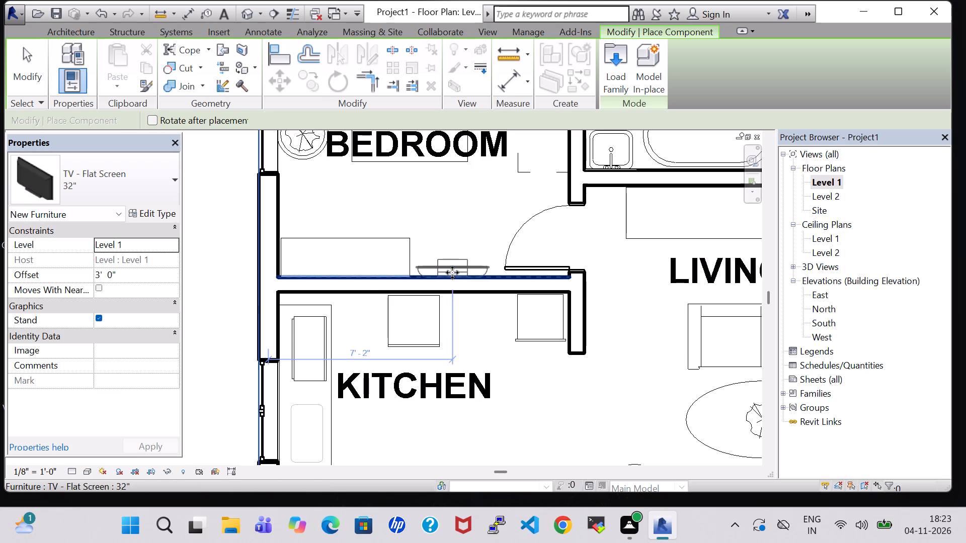
{"action": "scroll", "coordinate": [459, 214], "scroll_direction": "down", "scroll_amount": 2}
{"action": "key", "text": "Escape"}
{"action": "key", "text": "Escape"}
Open the 3D view and examine the furnished interior of the house from above and from the front.
{"action": "scroll", "coordinate": [459, 214], "scroll_direction": "down", "scroll_amount": 3}
{"action": "middle_click_drag", "start_coordinate": [459, 214], "coordinate": [420, 219]}
{"action": "scroll", "coordinate": [419, 219], "scroll_direction": "down", "scroll_amount": 5}
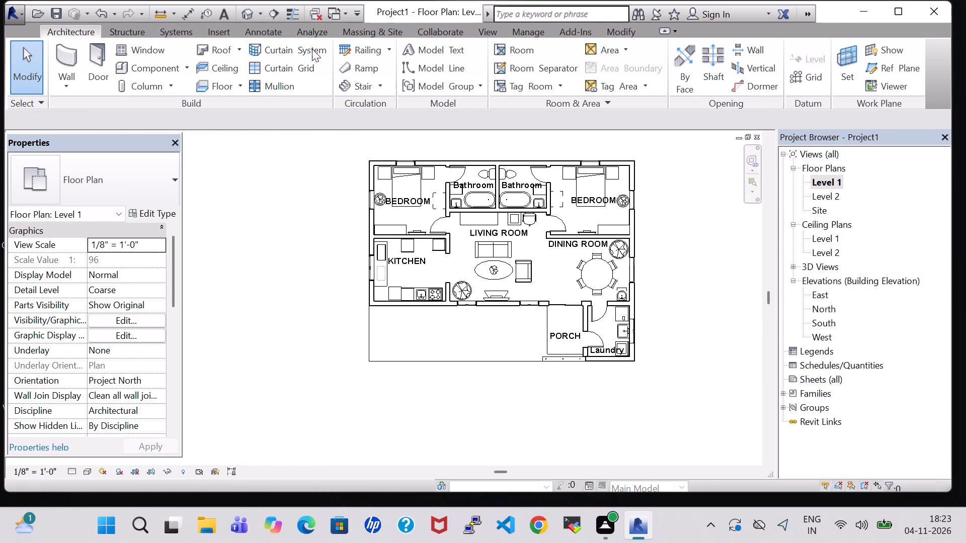
{"action": "left_click", "coordinate": [246, 14]}
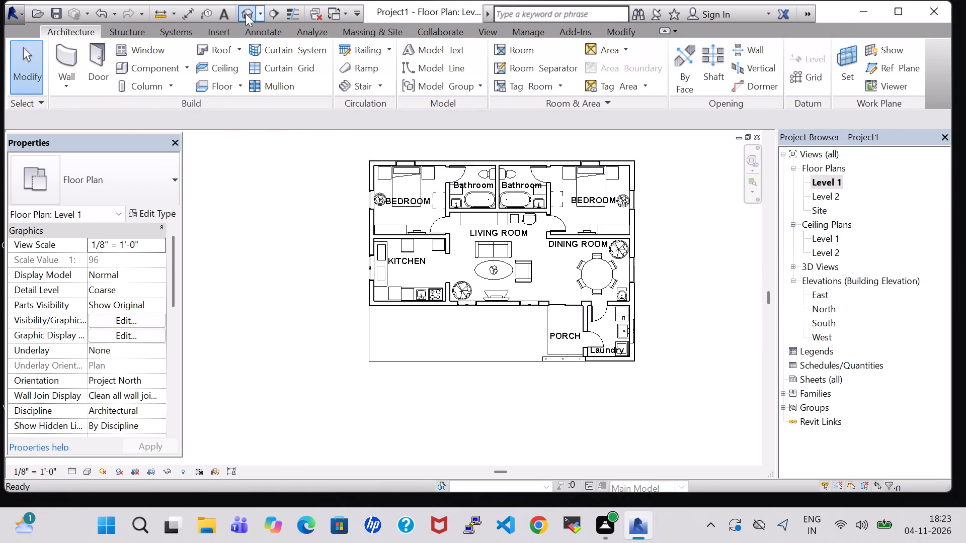
{"action": "scroll", "coordinate": [470, 333], "scroll_direction": "down", "scroll_amount": 2}
{"action": "middle_click_drag", "start_coordinate": [470, 341], "coordinate": [388, 224]}
{"action": "scroll", "coordinate": [388, 224], "scroll_direction": "down", "scroll_amount": 3}
{"action": "middle_click_drag", "start_coordinate": [555, 404], "coordinate": [550, 400]}
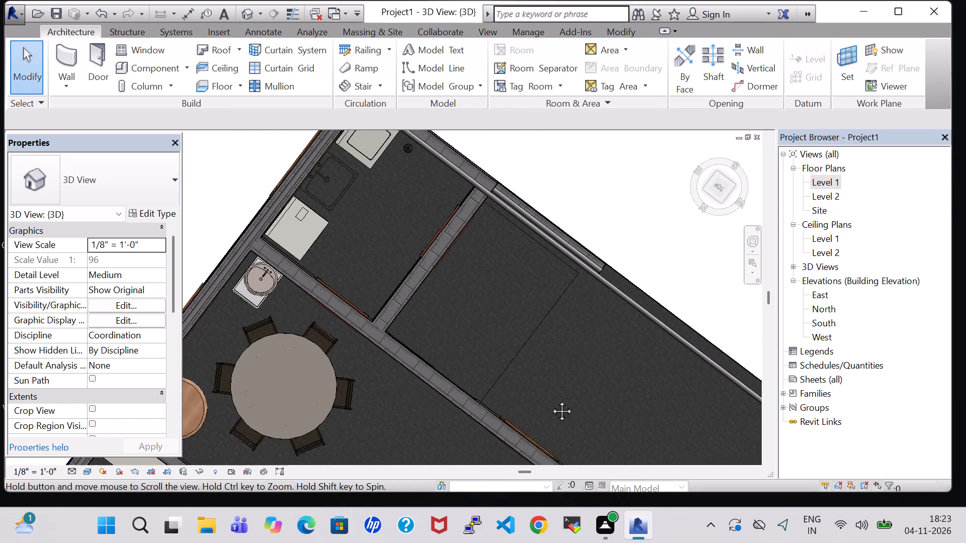
{"action": "middle_click_drag", "start_coordinate": [550, 400], "coordinate": [482, 306]}
{"action": "scroll", "coordinate": [486, 314], "scroll_direction": "down", "scroll_amount": 8}
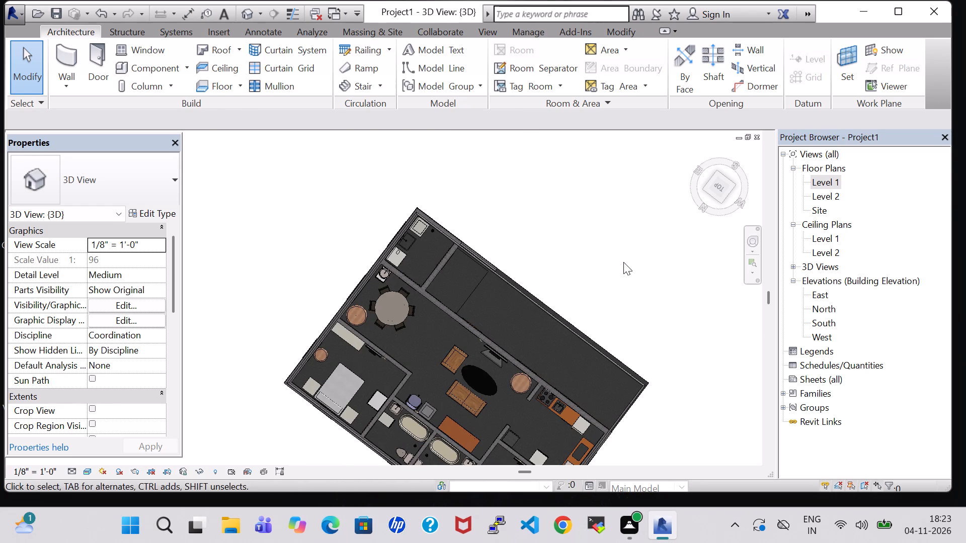
{"action": "middle_click_drag", "start_coordinate": [646, 262], "coordinate": [416, 299]}
{"action": "scroll", "coordinate": [634, 277], "scroll_direction": "down", "scroll_amount": 1, "text": "shift"}
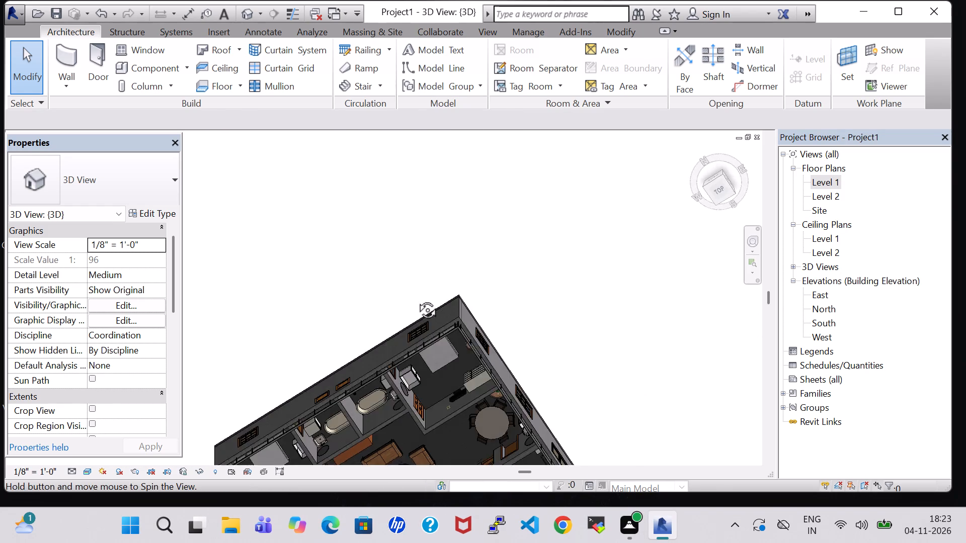
{"action": "middle_click_drag", "start_coordinate": [416, 299], "coordinate": [413, 228]}
{"action": "middle_click_drag", "start_coordinate": [501, 315], "coordinate": [548, 195]}
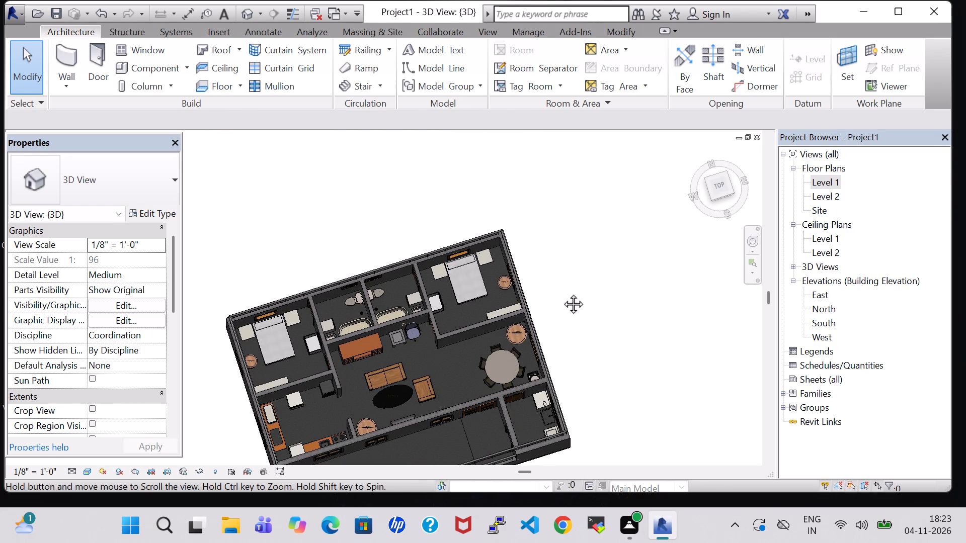
{"action": "middle_click_drag", "start_coordinate": [568, 324], "coordinate": [524, 275]}
{"action": "middle_click_drag", "start_coordinate": [555, 333], "coordinate": [542, 296]}
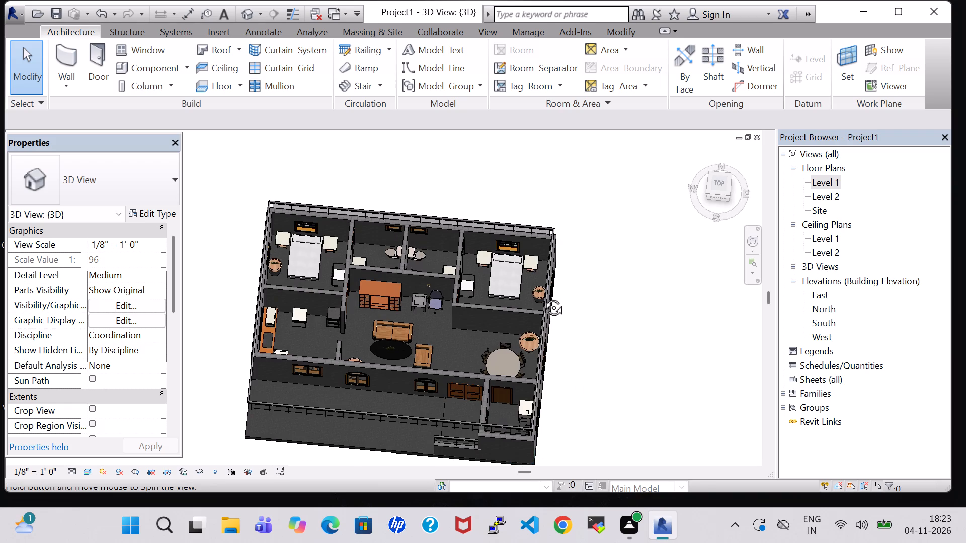
{"action": "middle_click_drag", "start_coordinate": [542, 296], "coordinate": [542, 288]}
{"action": "middle_click_drag", "start_coordinate": [540, 370], "coordinate": [561, 329], "text": "shift"}
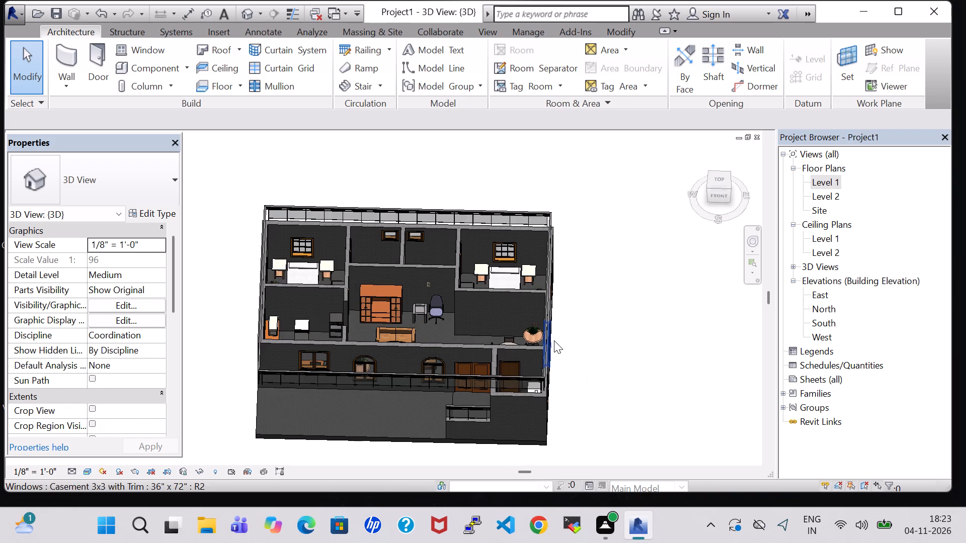
{"action": "middle_click_drag", "start_coordinate": [568, 339], "coordinate": [610, 330]}
Examine the small picture frame on the living room wall beside the entertainment center up close.
{"action": "scroll", "coordinate": [432, 274], "scroll_direction": "up", "scroll_amount": 3}
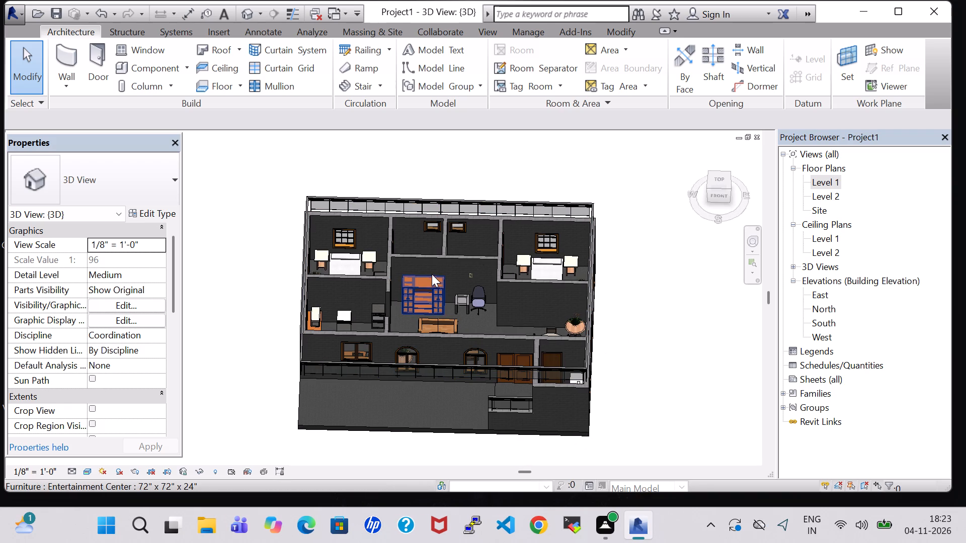
{"action": "scroll", "coordinate": [432, 274], "scroll_direction": "up", "scroll_amount": 12}
{"action": "scroll", "coordinate": [642, 318], "scroll_direction": "up", "scroll_amount": 3}
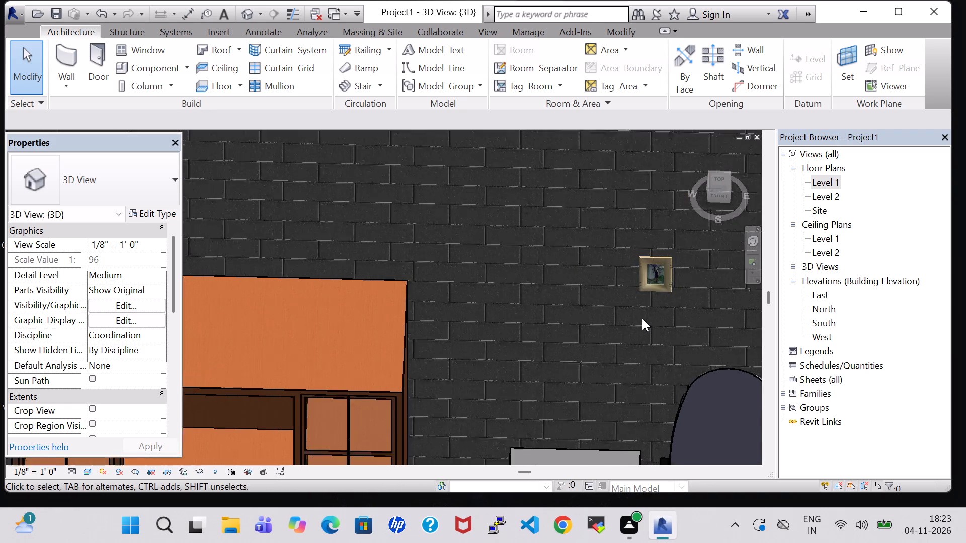
{"action": "scroll", "coordinate": [642, 318], "scroll_direction": "up", "scroll_amount": 7}
{"action": "middle_click_drag", "start_coordinate": [654, 285], "coordinate": [548, 332]}
{"action": "scroll", "coordinate": [586, 234], "scroll_direction": "up", "scroll_amount": 6}
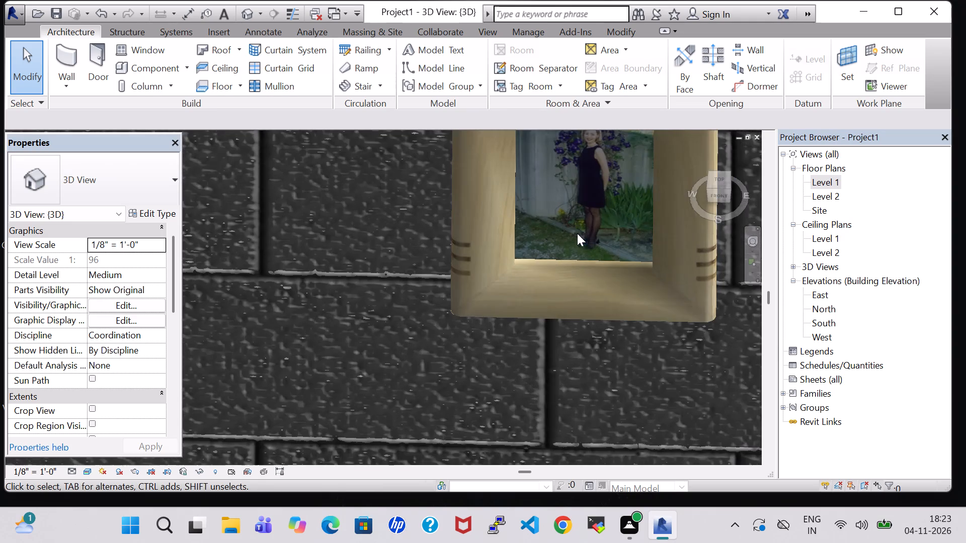
{"action": "middle_click_drag", "start_coordinate": [574, 366], "coordinate": [455, 471]}
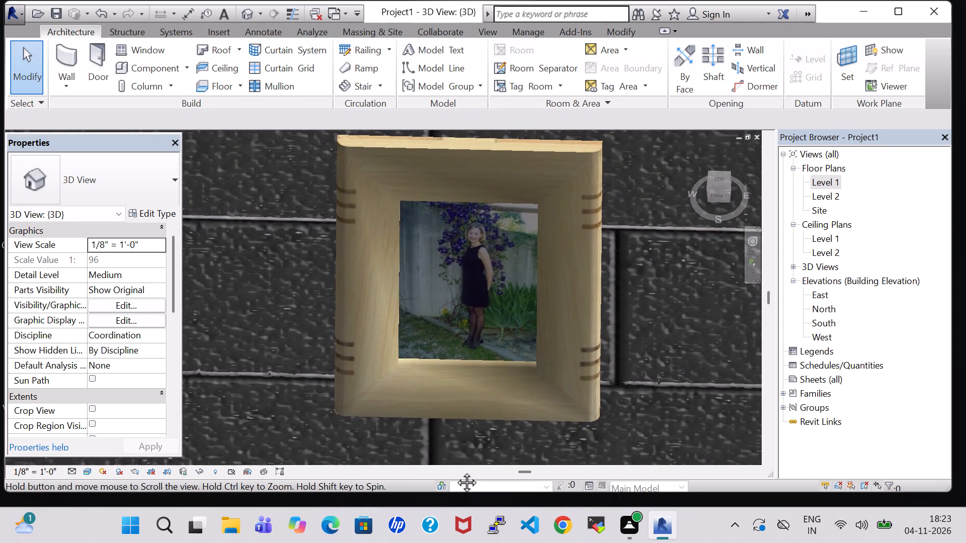
{"action": "middle_click_drag", "start_coordinate": [455, 471], "coordinate": [453, 474]}
{"action": "scroll", "coordinate": [663, 245], "scroll_direction": "down", "scroll_amount": 11}
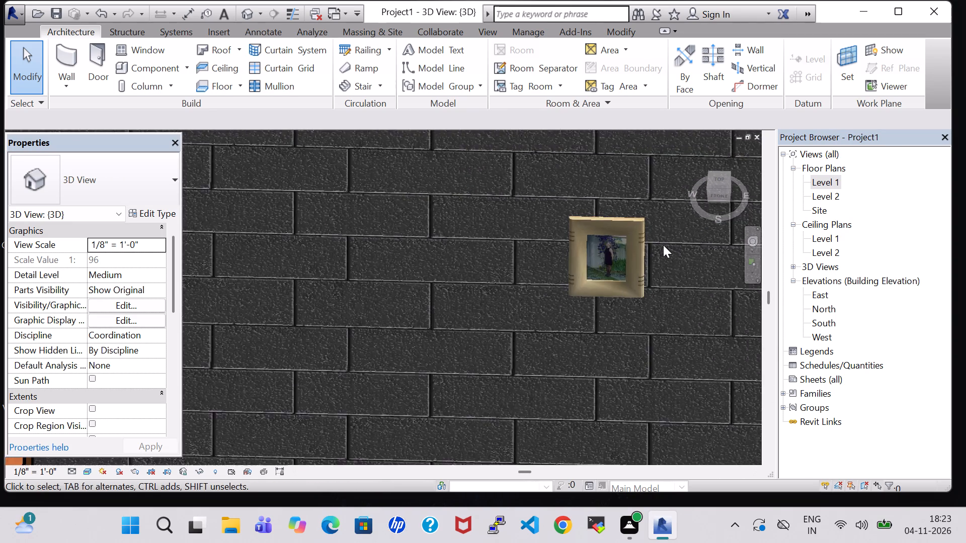
{"action": "scroll", "coordinate": [663, 245], "scroll_direction": "down", "scroll_amount": 14}
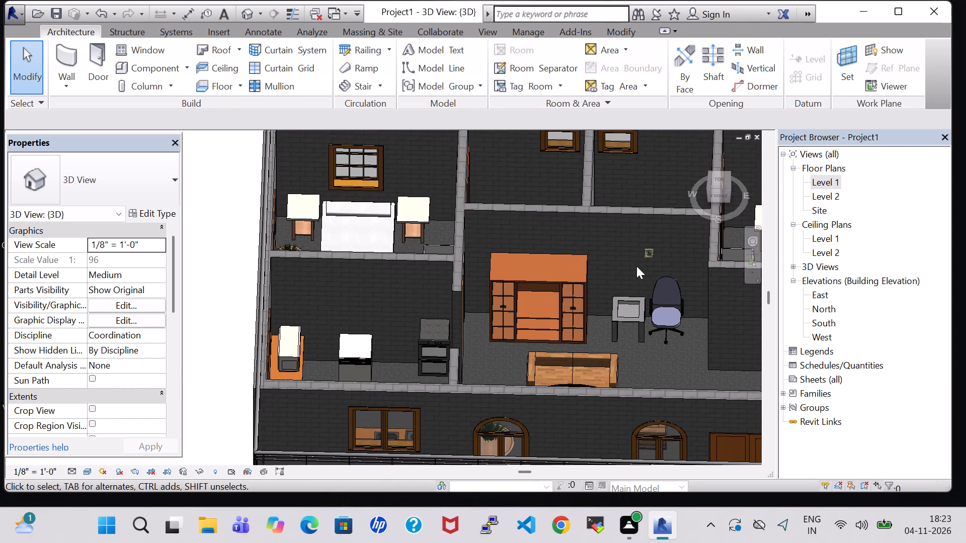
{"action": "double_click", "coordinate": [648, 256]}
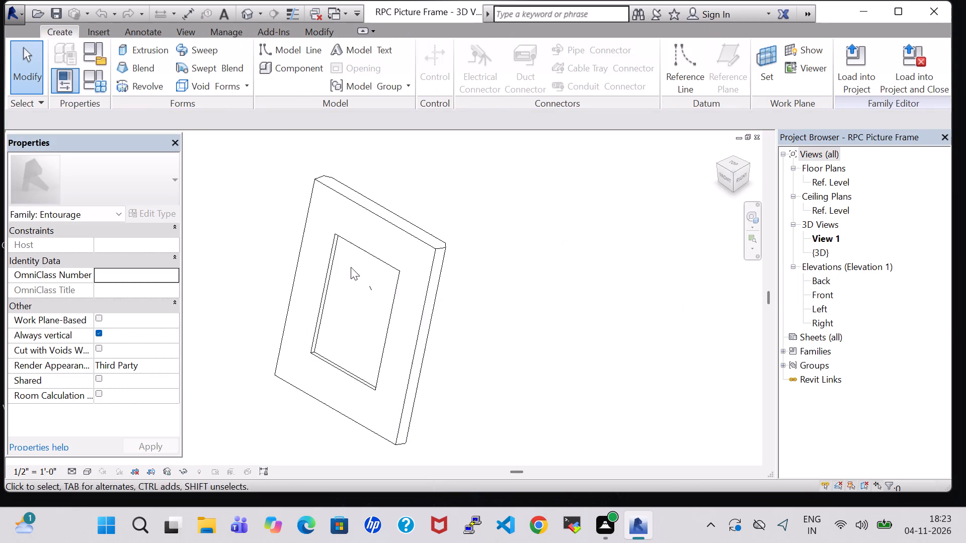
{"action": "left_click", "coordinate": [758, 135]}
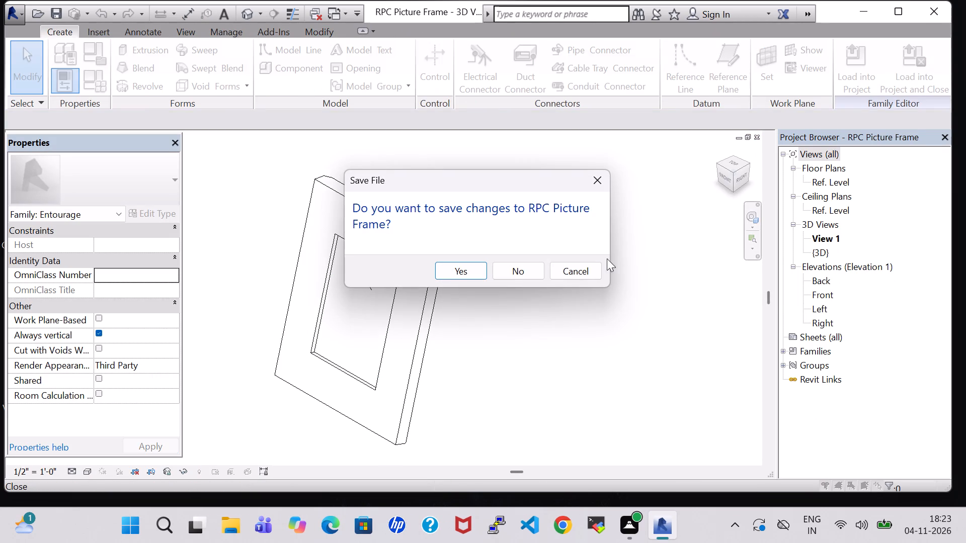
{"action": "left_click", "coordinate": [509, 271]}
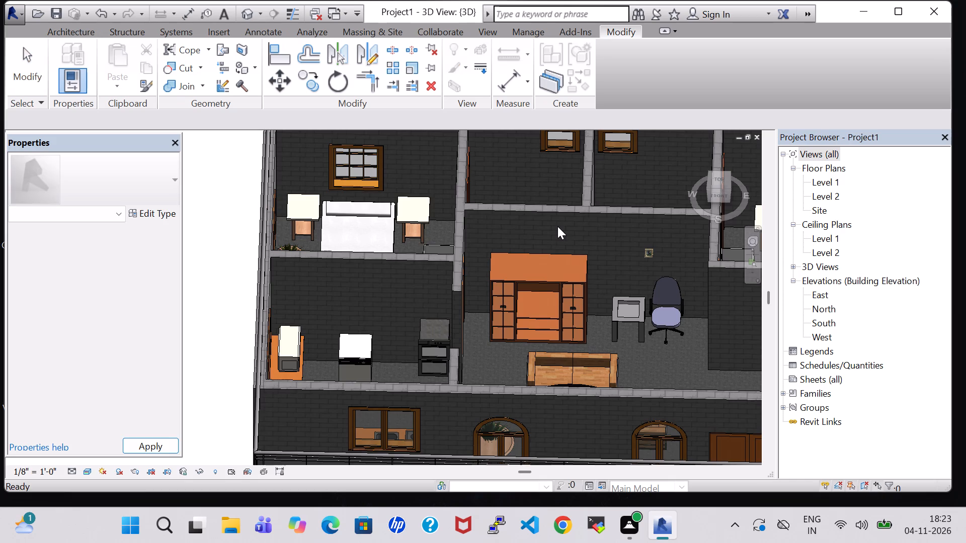
Turn on visibility of the Roofs category in the 3D view's Visibility/Graphic Overrides.
{"action": "scroll", "coordinate": [557, 226], "scroll_direction": "down", "scroll_amount": 4}
{"action": "middle_click_drag", "start_coordinate": [627, 283], "coordinate": [562, 272]}
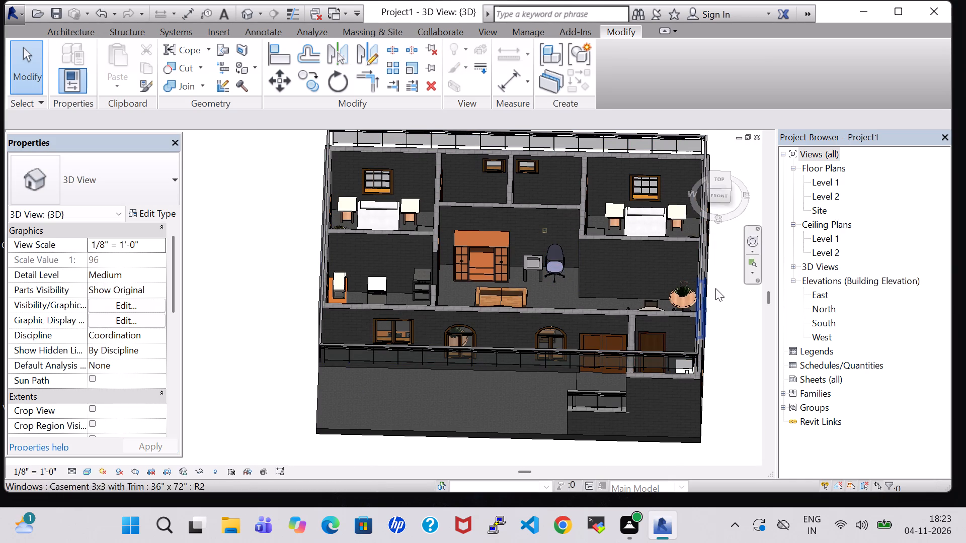
{"action": "middle_click_drag", "start_coordinate": [730, 318], "coordinate": [741, 295], "text": "shift"}
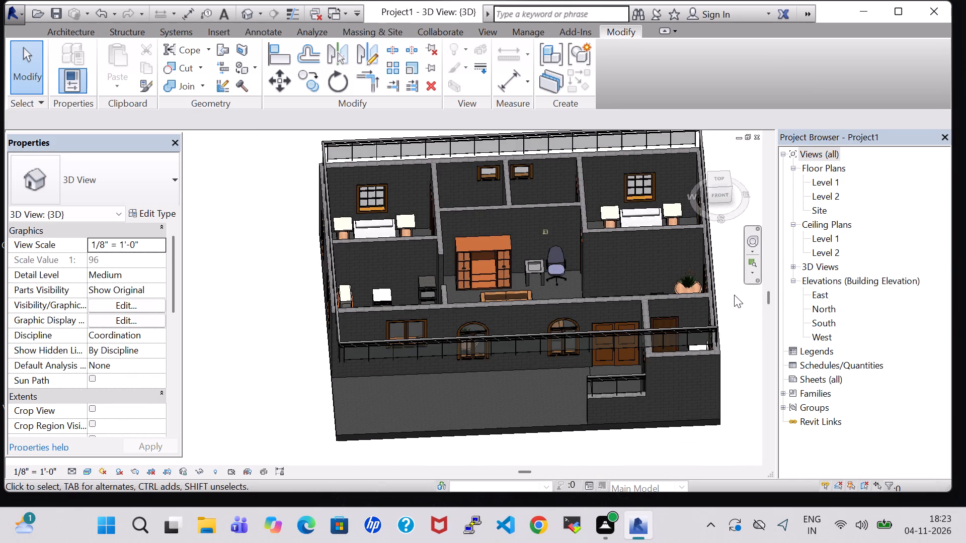
{"action": "middle_click_drag", "start_coordinate": [733, 294], "coordinate": [710, 290]}
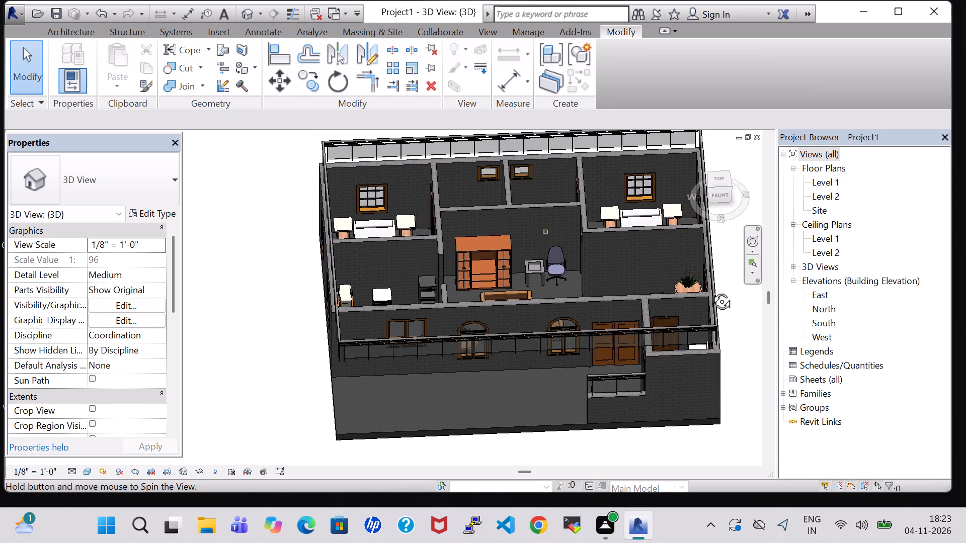
{"action": "type", "text": "vv"}
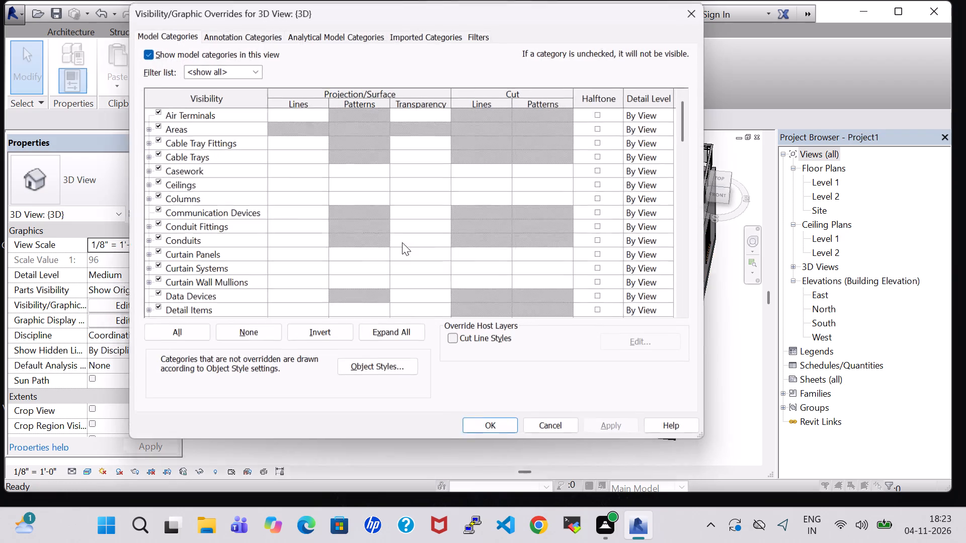
{"action": "left_click", "coordinate": [181, 172]}
{"action": "key", "text": "r"}
{"action": "scroll", "coordinate": [181, 172], "scroll_direction": "down", "scroll_amount": 9}
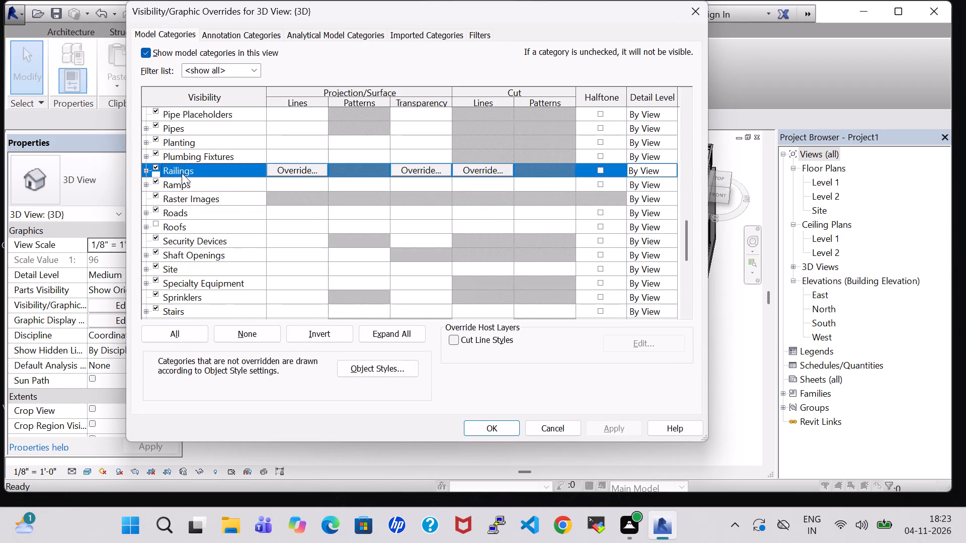
{"action": "scroll", "coordinate": [182, 173], "scroll_direction": "down", "scroll_amount": 4}
{"action": "left_click", "coordinate": [156, 169]}
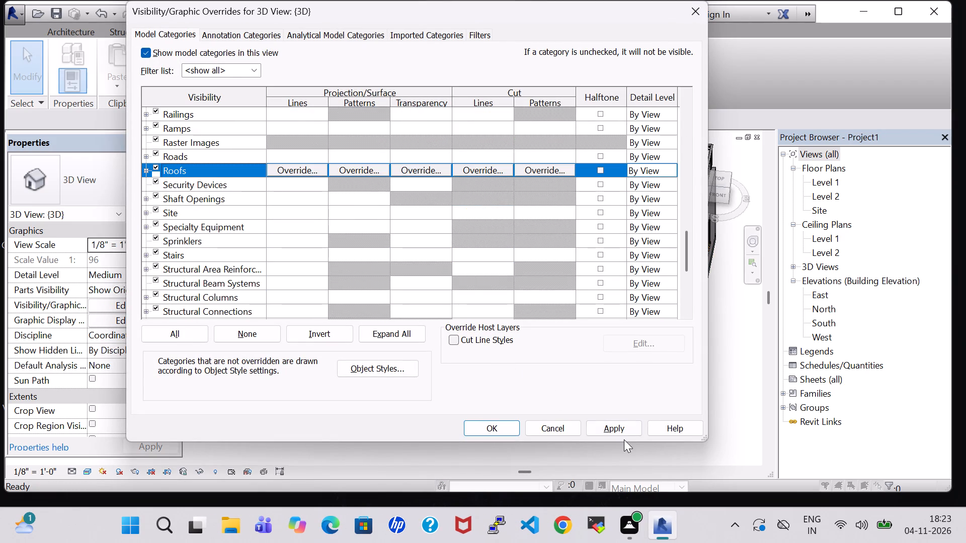
{"action": "left_click", "coordinate": [624, 430]}
{"action": "left_click", "coordinate": [487, 428]}
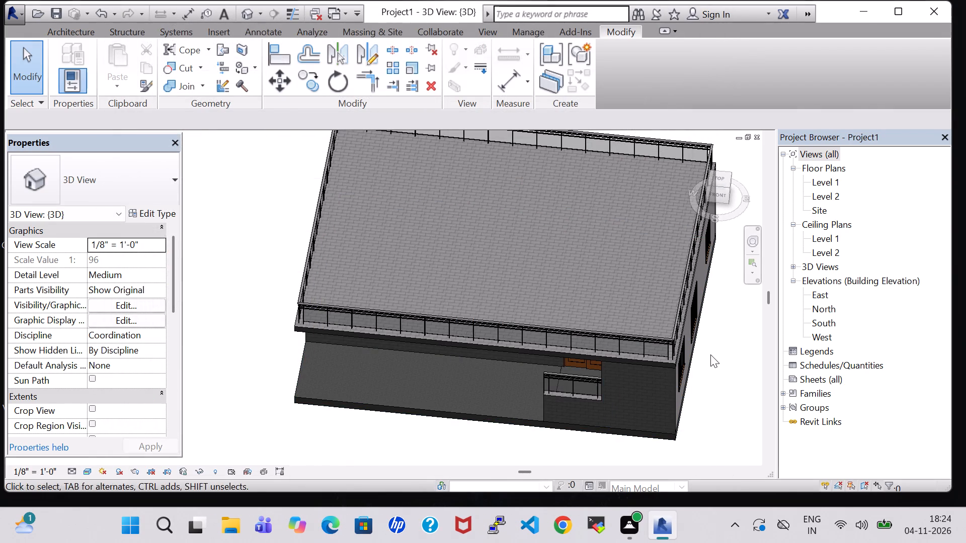
Examine the exterior of the house and its railed roof from the front and from both front corners.
{"action": "left_click", "coordinate": [712, 358]}
{"action": "middle_click_drag", "start_coordinate": [712, 358], "coordinate": [705, 230], "text": "shift"}
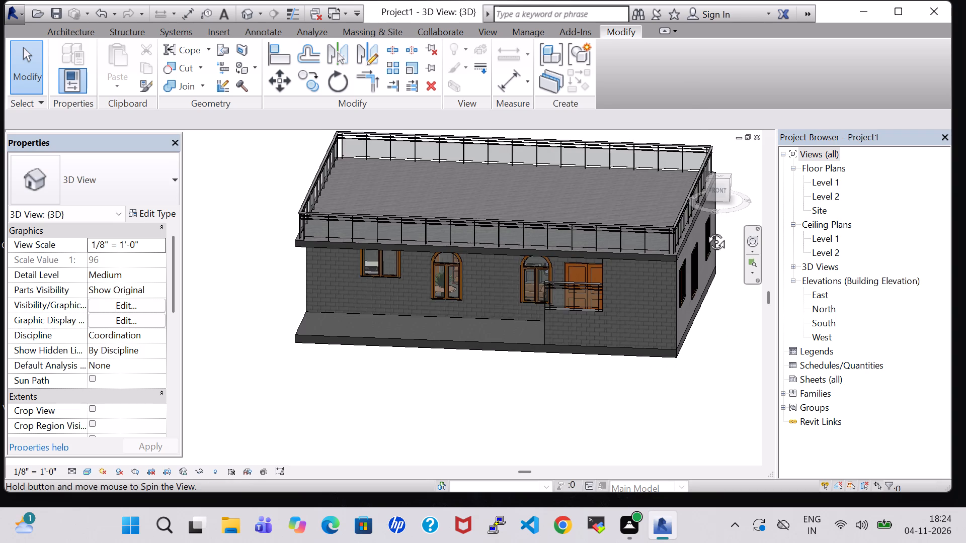
{"action": "middle_click_drag", "start_coordinate": [705, 230], "coordinate": [703, 229], "text": "shift"}
{"action": "middle_click_drag", "start_coordinate": [621, 395], "coordinate": [665, 383]}
{"action": "middle_click_drag", "start_coordinate": [650, 382], "coordinate": [556, 406]}
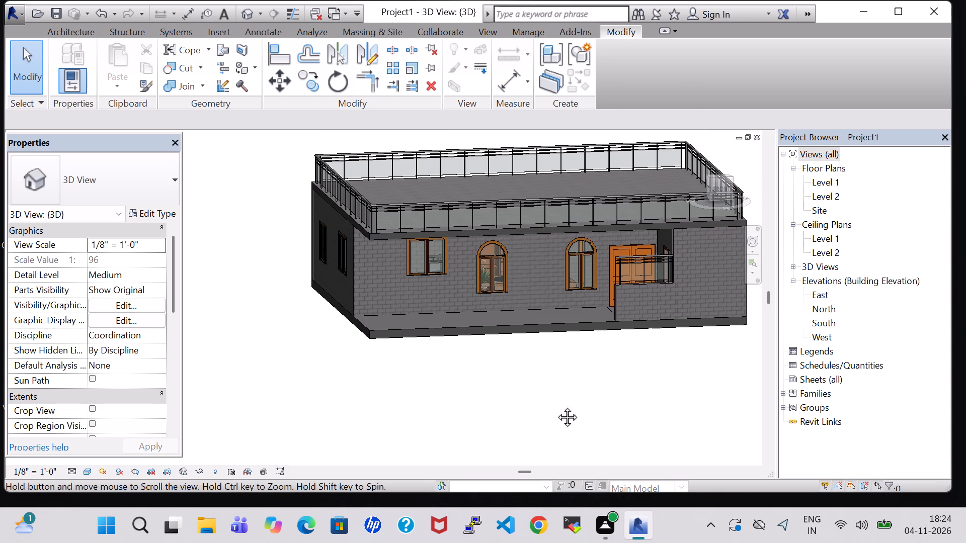
{"action": "middle_click_drag", "start_coordinate": [556, 406], "coordinate": [536, 406]}
{"action": "middle_click_drag", "start_coordinate": [479, 385], "coordinate": [496, 386], "text": "shift"}
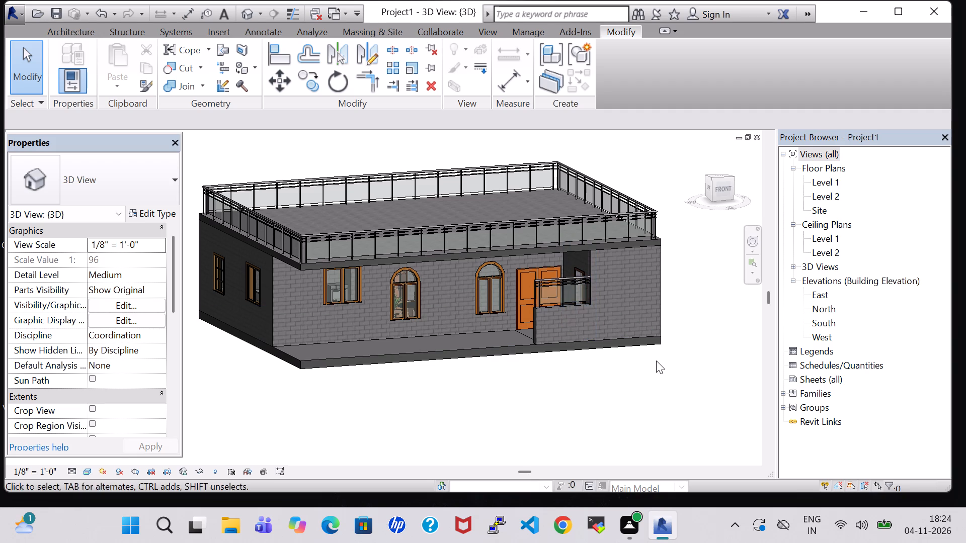
Save the project as Project146 in the work folder on the Desktop.
{"action": "left_click", "coordinate": [15, 15]}
{"action": "left_click", "coordinate": [210, 105]}
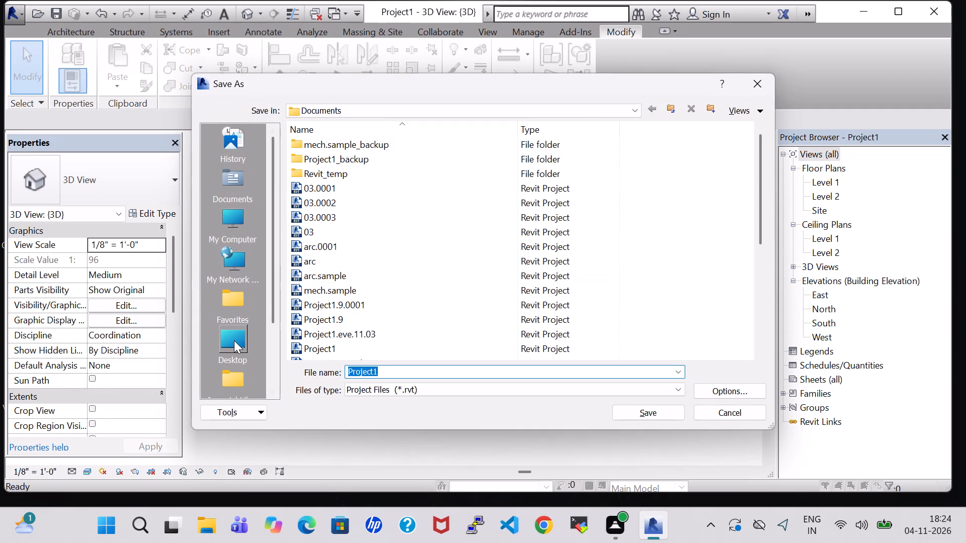
{"action": "double_click", "coordinate": [234, 340]}
{"action": "scroll", "coordinate": [439, 196], "scroll_direction": "down", "scroll_amount": 4}
{"action": "double_click", "coordinate": [311, 245]}
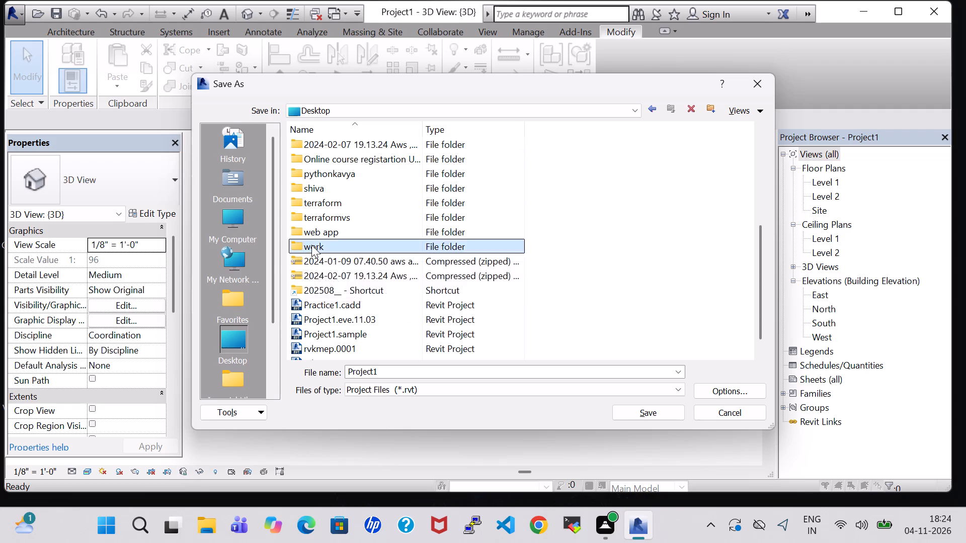
{"action": "scroll", "coordinate": [601, 195], "scroll_direction": "down", "scroll_amount": 9}
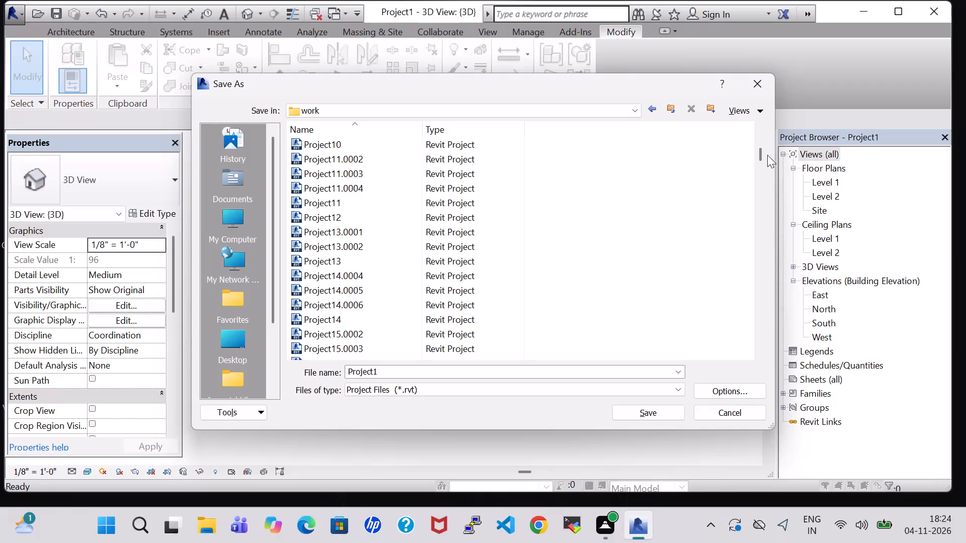
{"action": "left_click_drag", "start_coordinate": [760, 154], "coordinate": [744, 347]}
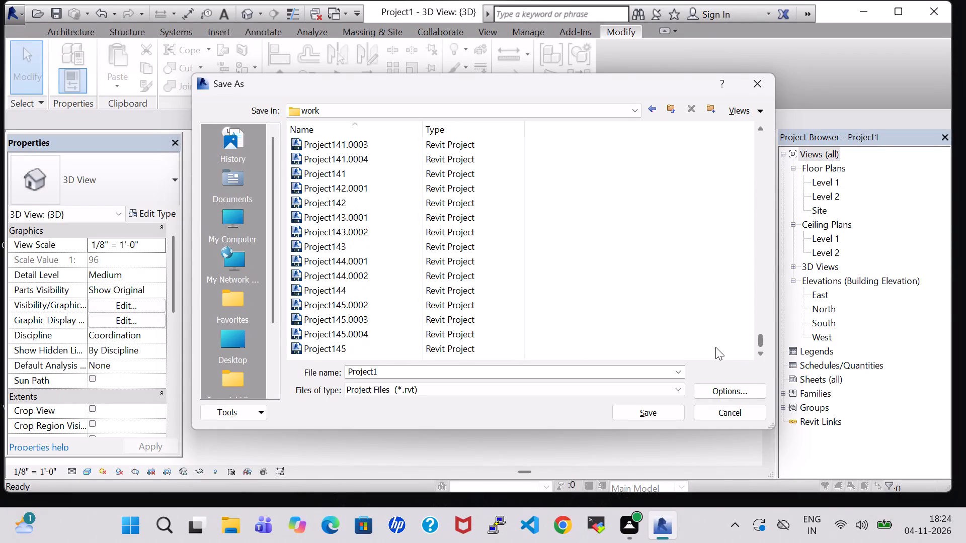
{"action": "triple_click", "coordinate": [384, 369]}
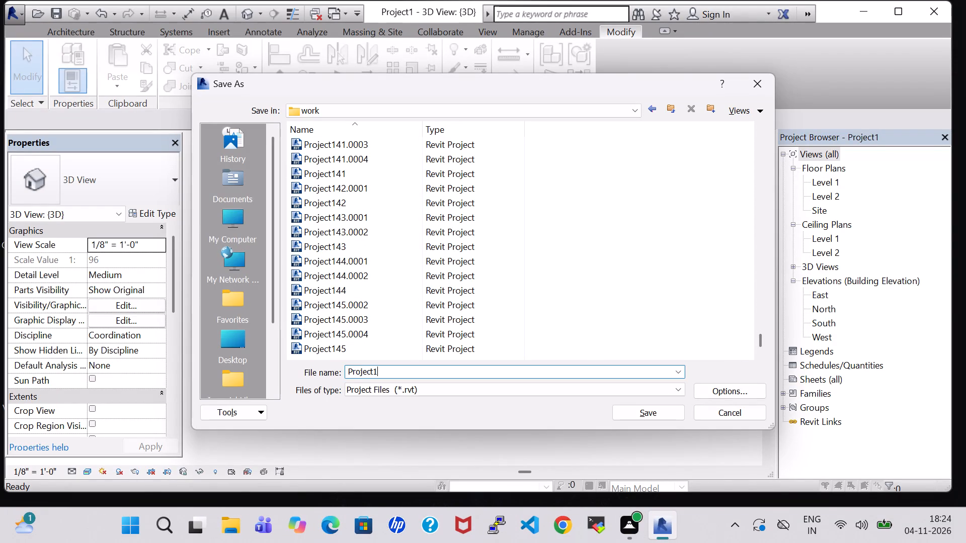
{"action": "key", "text": "4"}
{"action": "key", "text": "6"}
{"action": "left_click", "coordinate": [664, 415]}
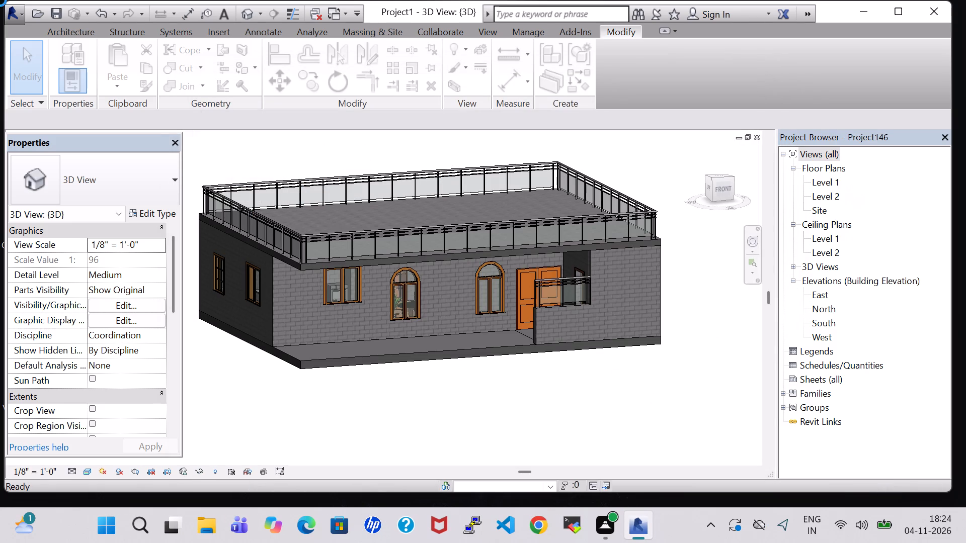
Export the finished house model as an IFC file.
{"action": "left_click", "coordinate": [12, 15]}
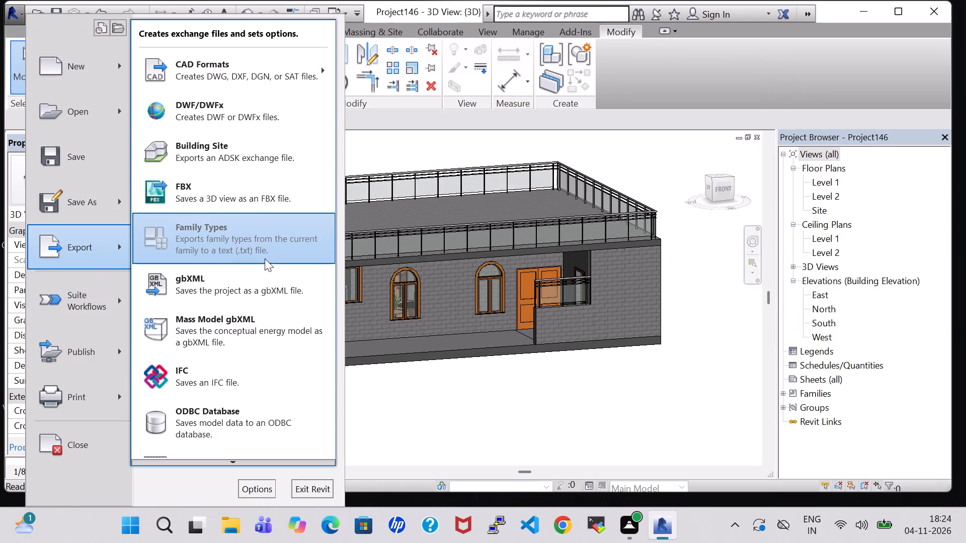
{"action": "left_click", "coordinate": [233, 376]}
{"action": "left_click", "coordinate": [652, 398]}
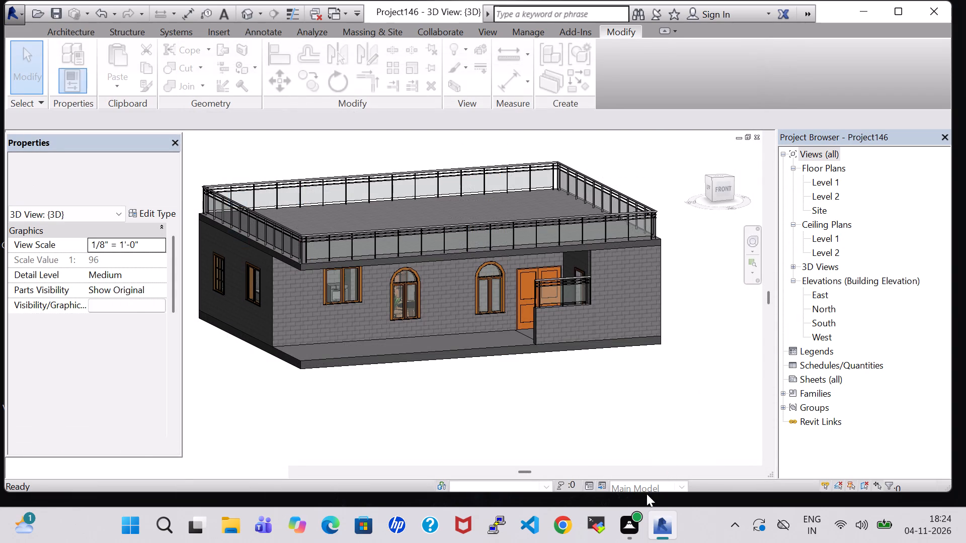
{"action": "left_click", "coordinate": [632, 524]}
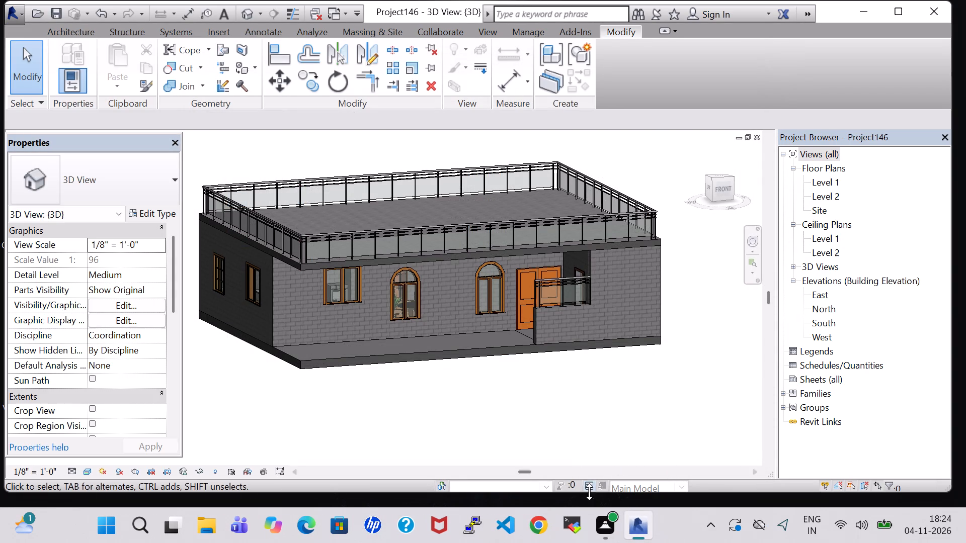